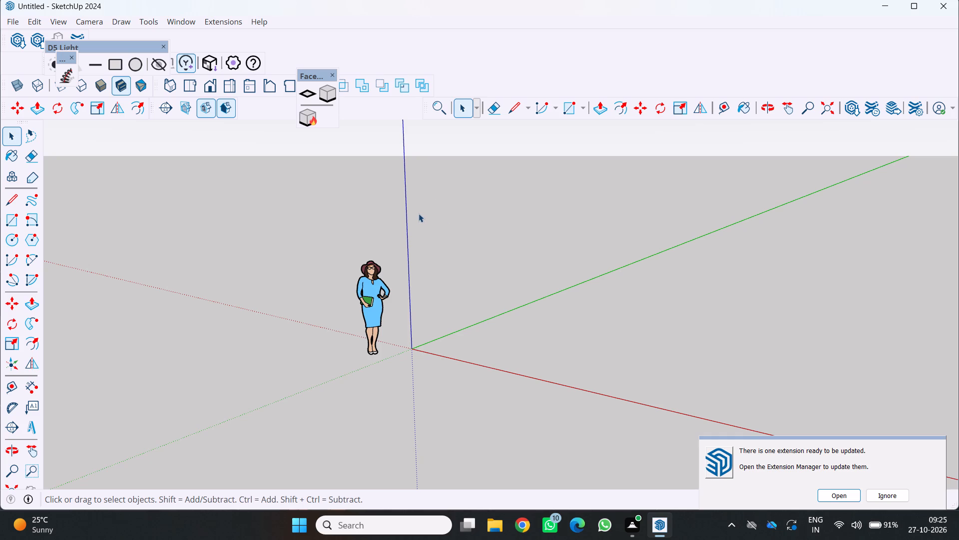
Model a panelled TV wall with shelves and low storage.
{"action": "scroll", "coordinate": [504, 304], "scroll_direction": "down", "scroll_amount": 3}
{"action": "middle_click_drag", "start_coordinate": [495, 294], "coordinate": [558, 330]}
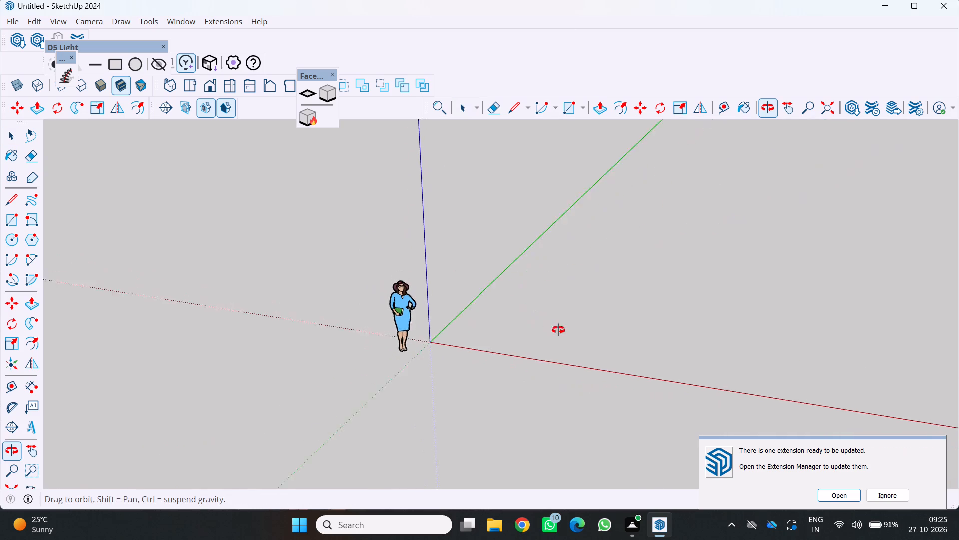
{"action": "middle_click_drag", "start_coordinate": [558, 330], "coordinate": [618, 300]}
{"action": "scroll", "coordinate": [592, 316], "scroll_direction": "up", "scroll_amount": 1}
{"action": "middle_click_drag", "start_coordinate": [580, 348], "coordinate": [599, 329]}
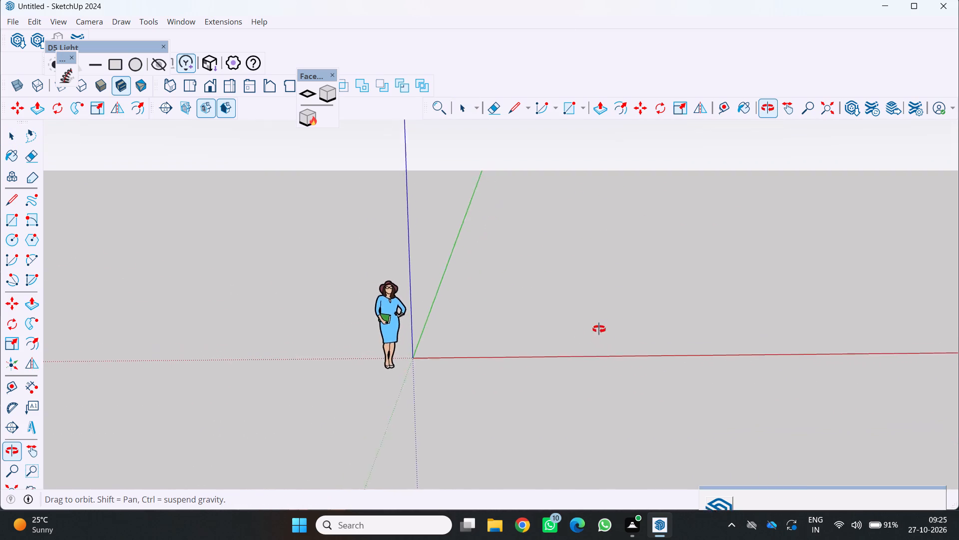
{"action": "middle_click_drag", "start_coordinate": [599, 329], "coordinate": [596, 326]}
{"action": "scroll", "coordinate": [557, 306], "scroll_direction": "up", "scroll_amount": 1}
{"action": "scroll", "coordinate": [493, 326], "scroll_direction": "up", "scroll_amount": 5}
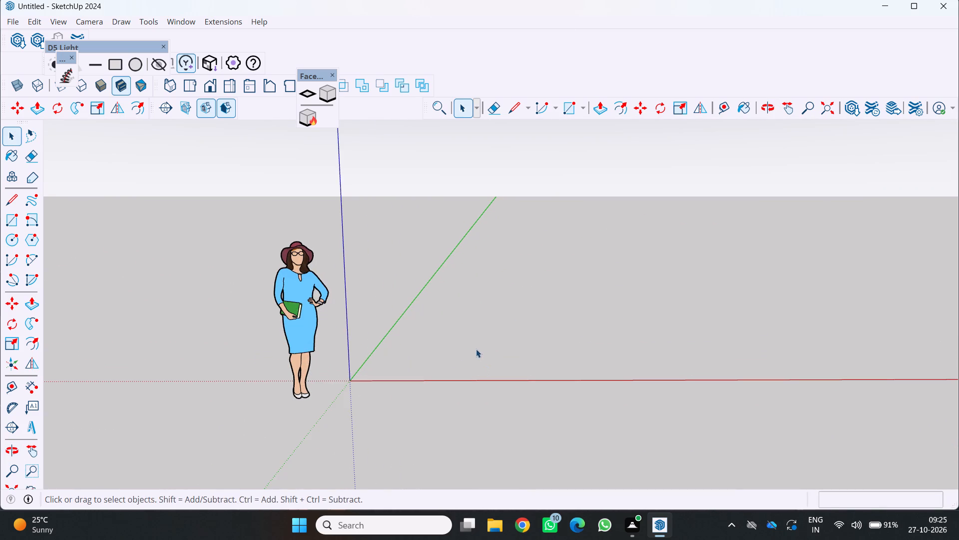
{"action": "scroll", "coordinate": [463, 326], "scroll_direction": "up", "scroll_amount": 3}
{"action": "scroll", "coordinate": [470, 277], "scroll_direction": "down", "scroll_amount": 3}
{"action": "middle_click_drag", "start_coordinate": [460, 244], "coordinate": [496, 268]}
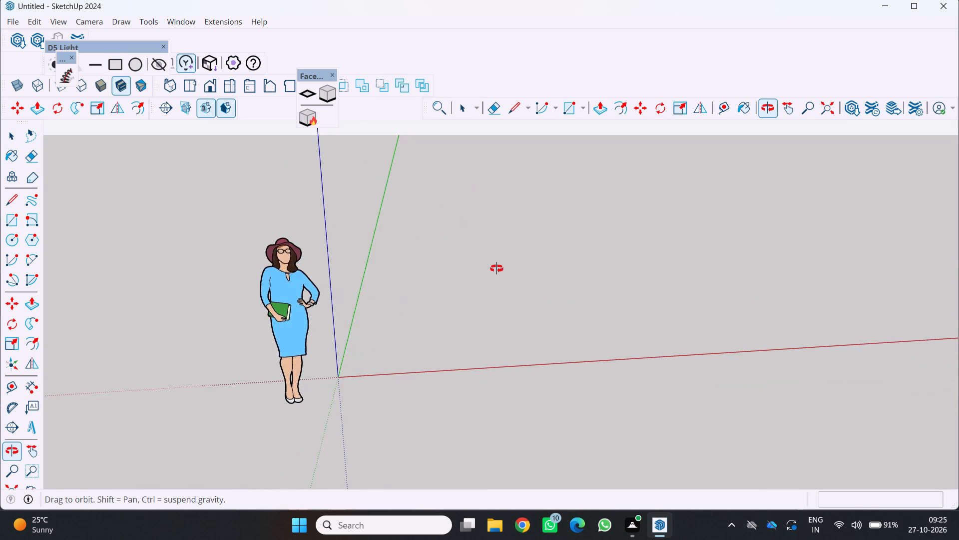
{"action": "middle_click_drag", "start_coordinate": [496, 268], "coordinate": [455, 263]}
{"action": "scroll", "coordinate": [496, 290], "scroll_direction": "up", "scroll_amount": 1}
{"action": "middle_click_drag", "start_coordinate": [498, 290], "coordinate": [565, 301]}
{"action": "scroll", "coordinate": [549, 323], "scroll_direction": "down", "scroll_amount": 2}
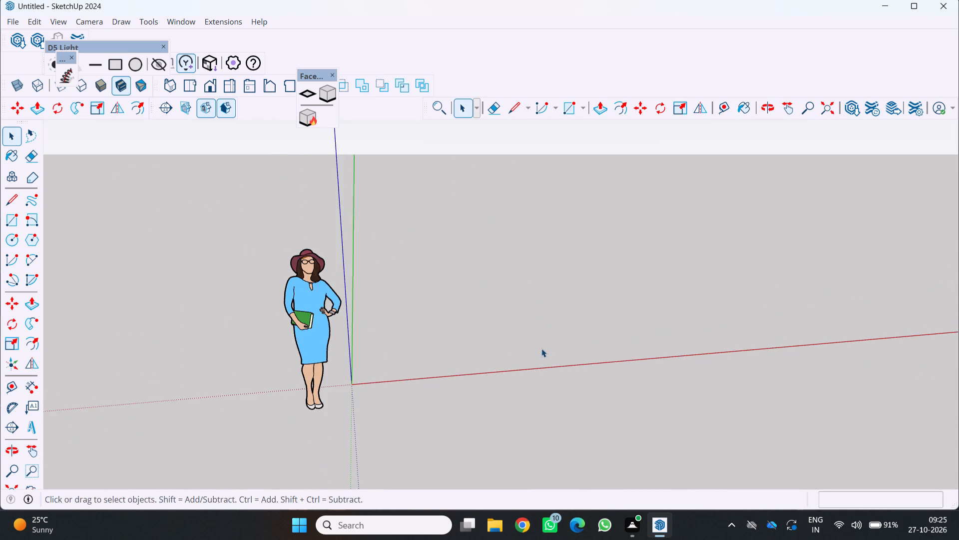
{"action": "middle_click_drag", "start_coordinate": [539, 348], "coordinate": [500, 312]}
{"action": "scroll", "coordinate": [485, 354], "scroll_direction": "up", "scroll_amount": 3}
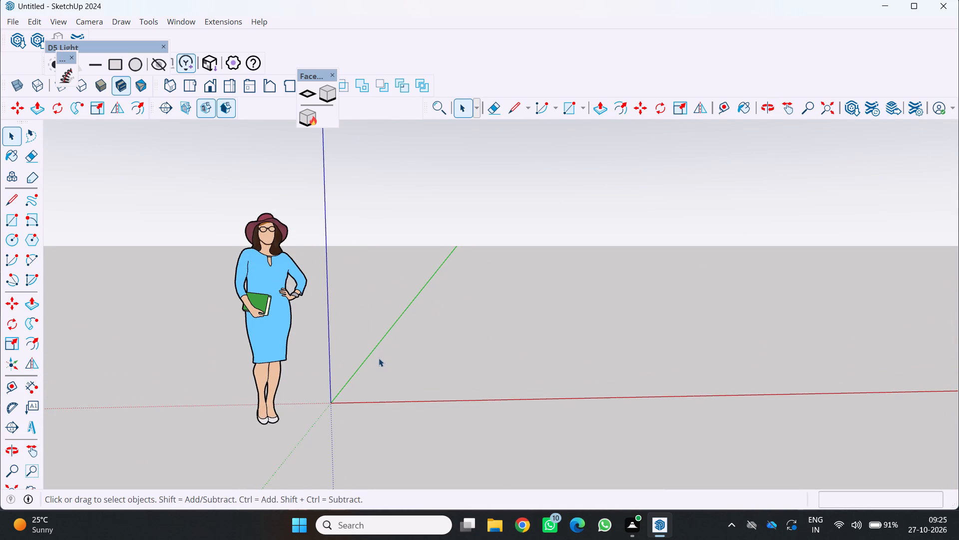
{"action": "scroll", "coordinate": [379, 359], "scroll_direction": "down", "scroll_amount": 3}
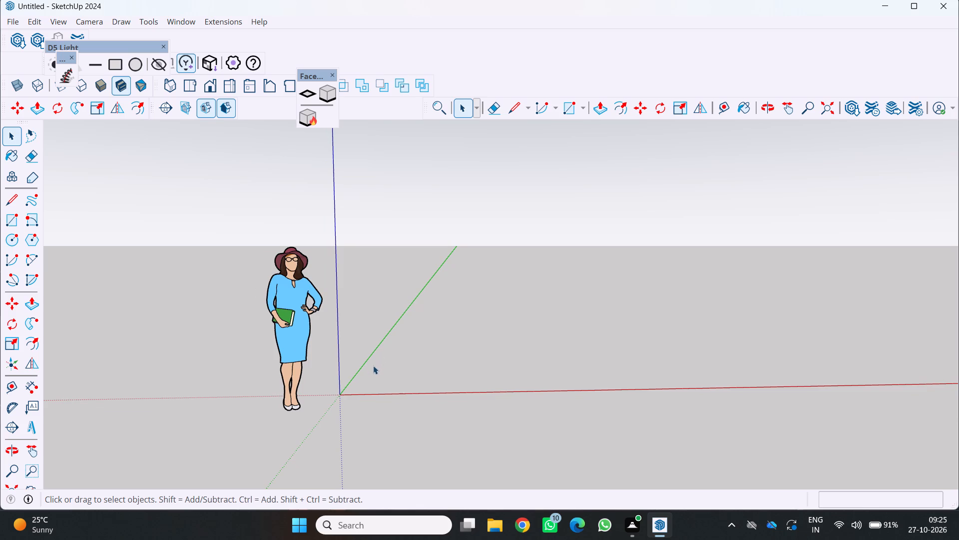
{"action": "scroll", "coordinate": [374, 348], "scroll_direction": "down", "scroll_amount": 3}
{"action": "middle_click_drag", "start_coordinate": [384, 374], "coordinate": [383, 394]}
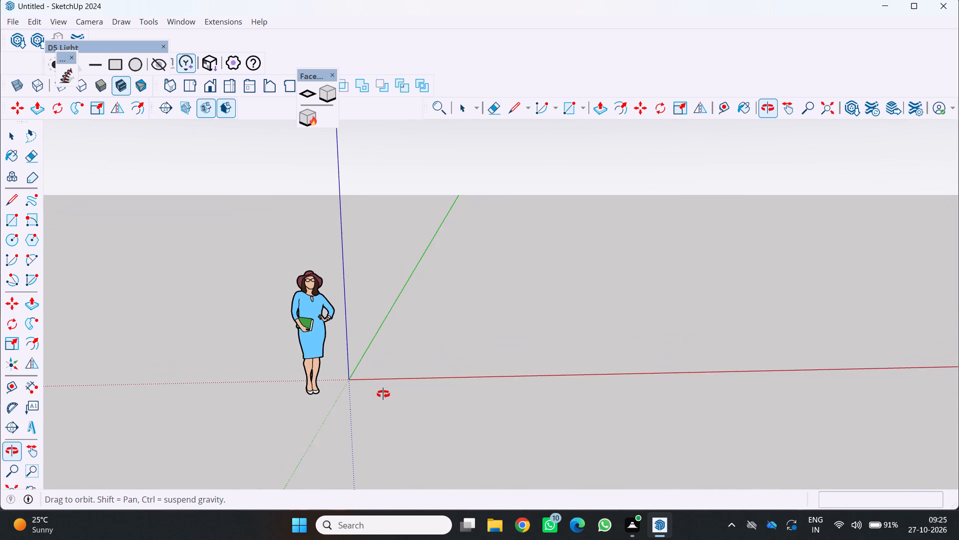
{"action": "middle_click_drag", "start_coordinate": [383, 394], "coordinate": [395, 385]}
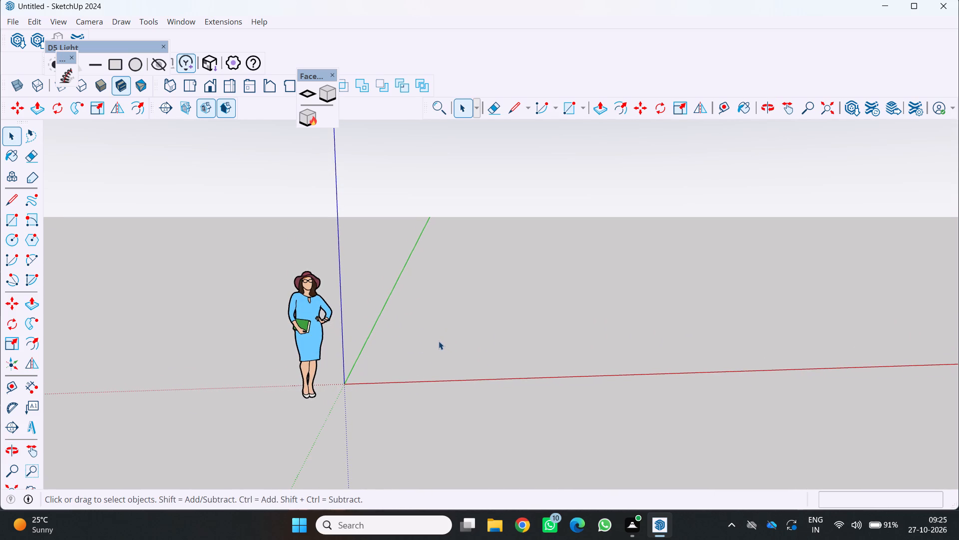
Draw an upright rectangle about 32' by 16' 2" beside the scale figure, locked to the plane perpendicular to the green axis.
{"action": "key", "text": "r"}
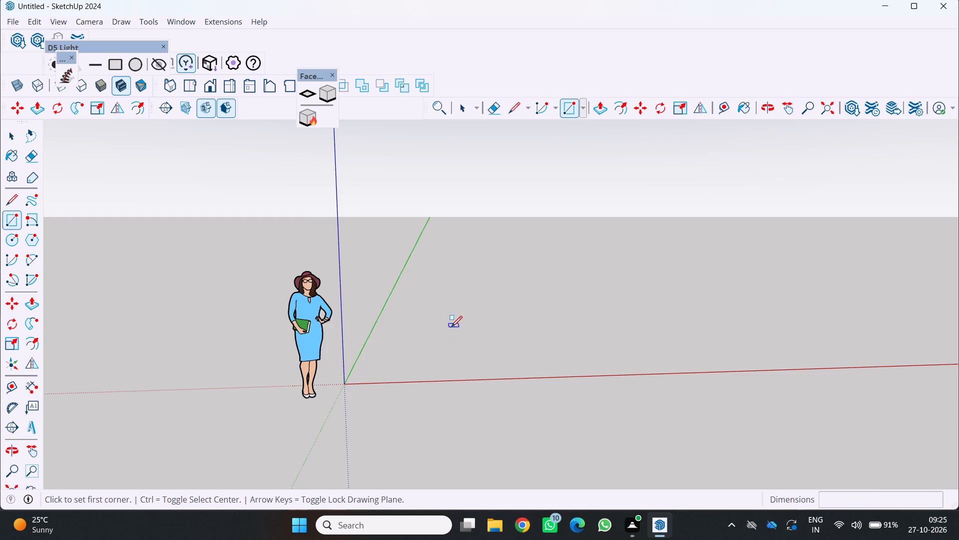
{"action": "left_click", "coordinate": [456, 326]}
{"action": "scroll", "coordinate": [699, 237], "scroll_direction": "down", "scroll_amount": 2}
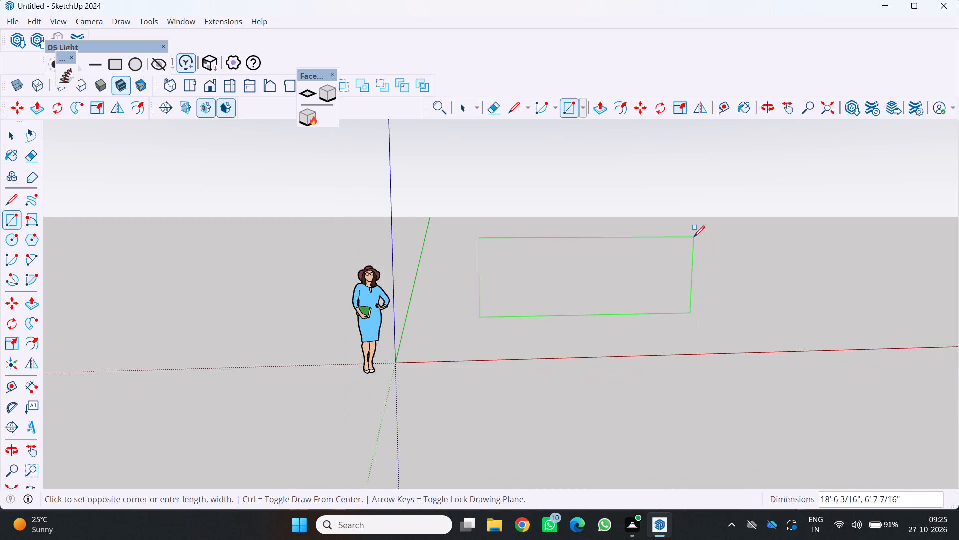
{"action": "scroll", "coordinate": [689, 237], "scroll_direction": "down", "scroll_amount": 1}
{"action": "scroll", "coordinate": [723, 204], "scroll_direction": "down", "scroll_amount": 2}
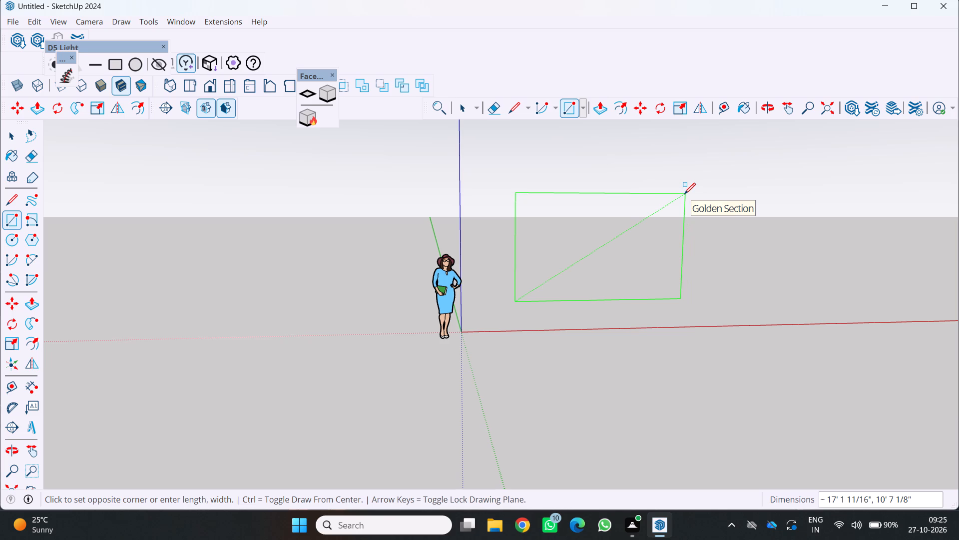
{"action": "scroll", "coordinate": [671, 152], "scroll_direction": "down", "scroll_amount": 6}
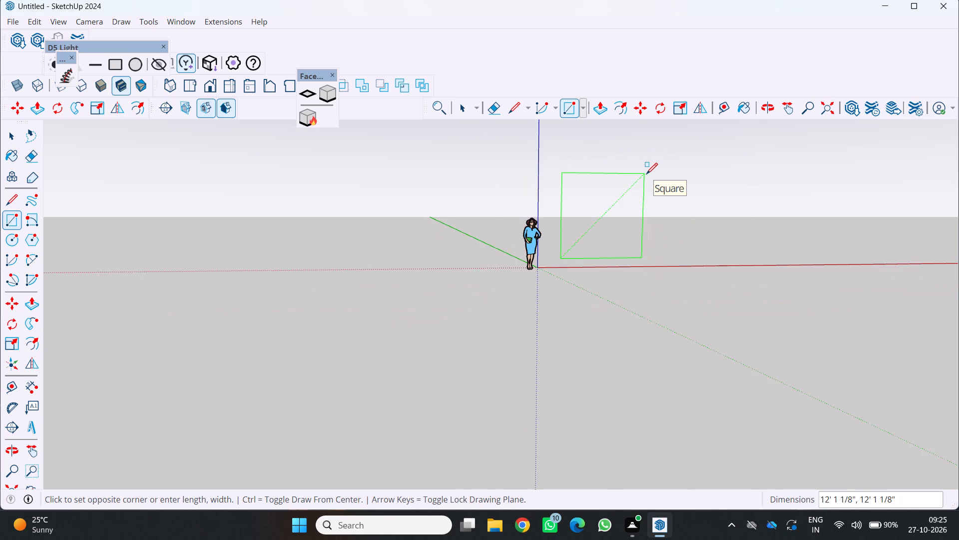
{"action": "scroll", "coordinate": [646, 174], "scroll_direction": "down", "scroll_amount": 2}
{"action": "middle_click_drag", "start_coordinate": [645, 171], "coordinate": [640, 173]}
{"action": "scroll", "coordinate": [626, 171], "scroll_direction": "down", "scroll_amount": 4}
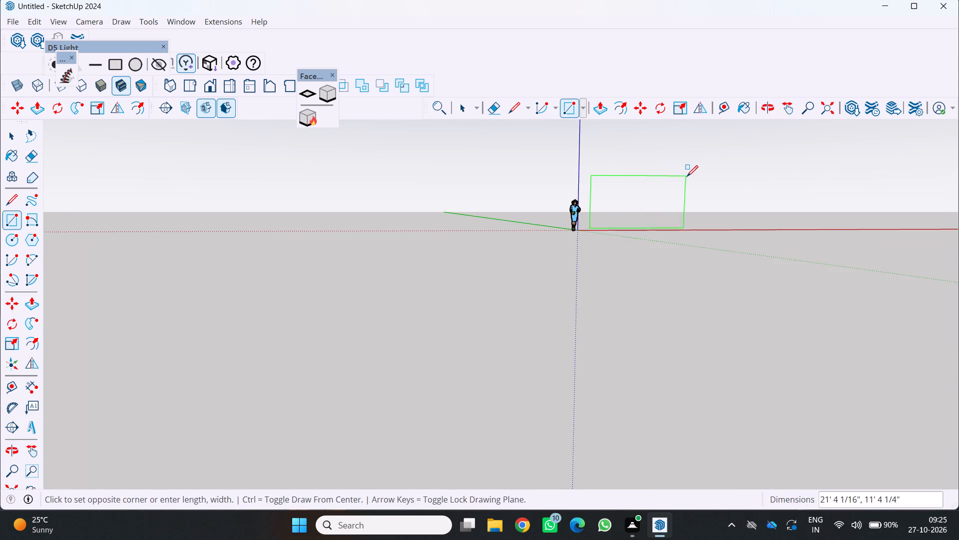
{"action": "middle_click_drag", "start_coordinate": [687, 176], "coordinate": [672, 224]}
{"action": "scroll", "coordinate": [707, 166], "scroll_direction": "down", "scroll_amount": 3}
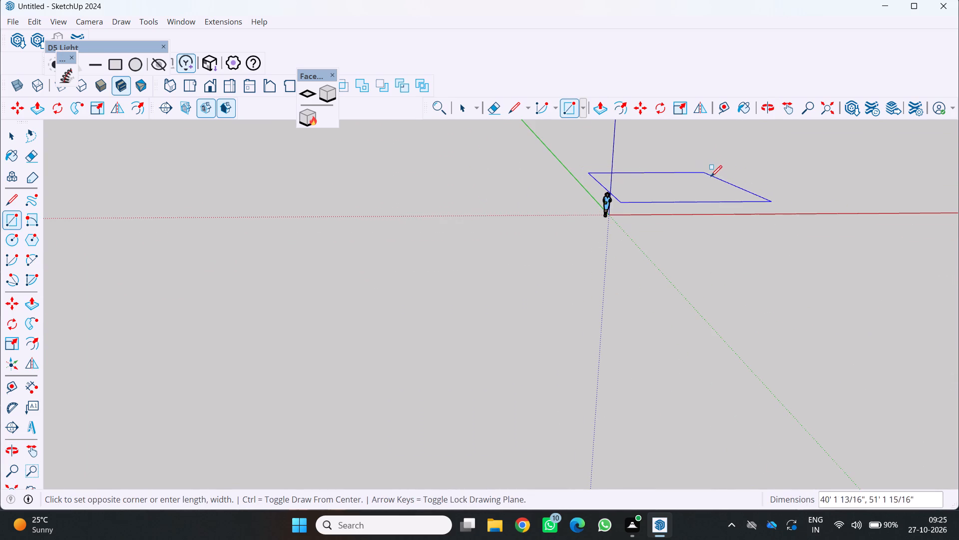
{"action": "key", "text": "Left"}
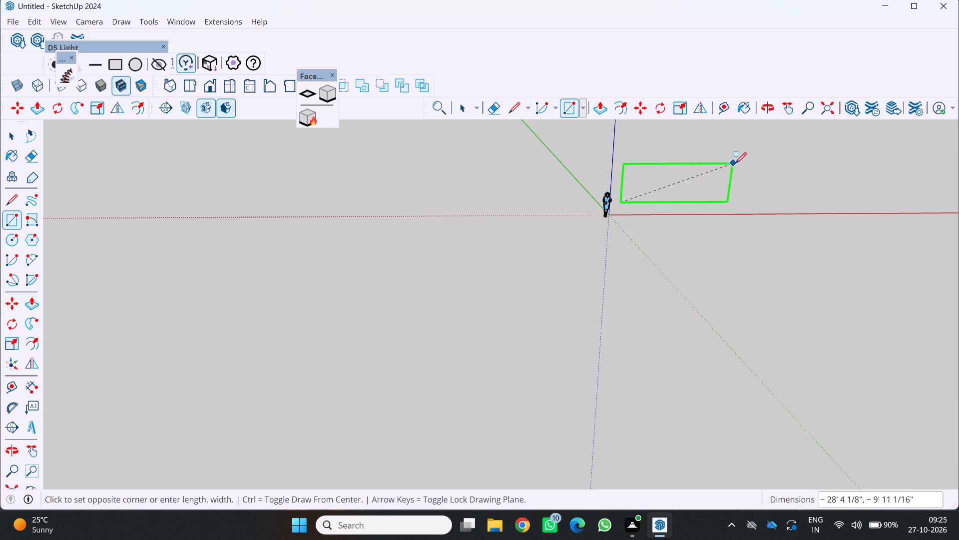
{"action": "scroll", "coordinate": [738, 158], "scroll_direction": "up", "scroll_amount": 6}
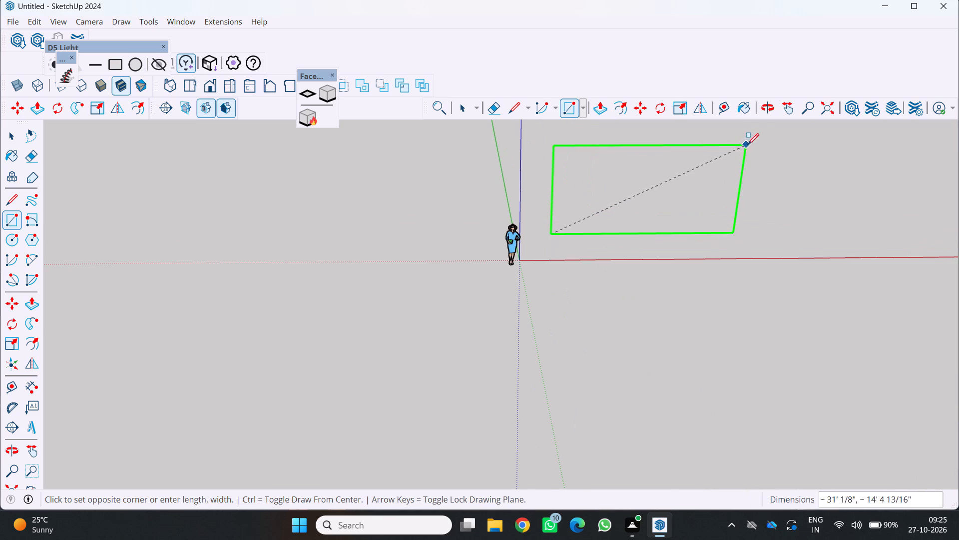
{"action": "left_click", "coordinate": [756, 133]}
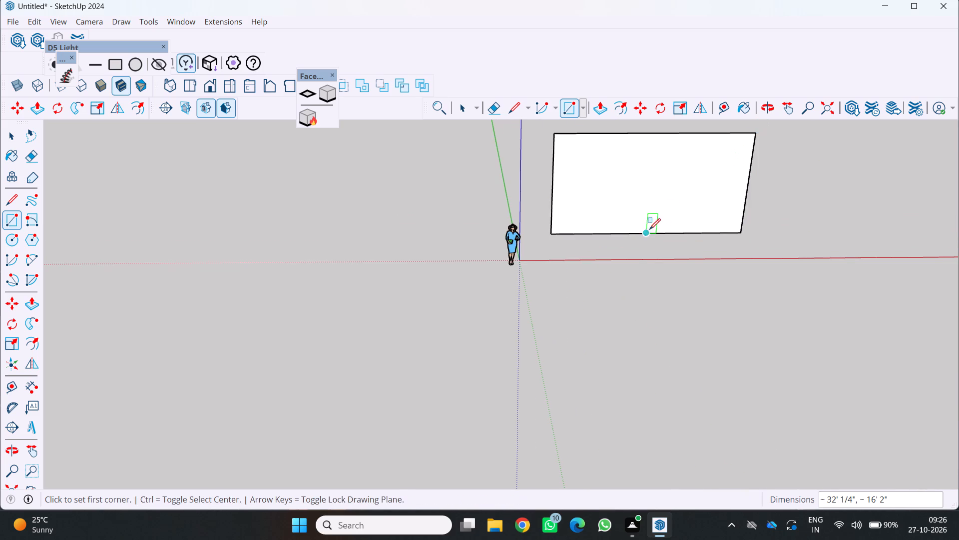
{"action": "key", "text": "space"}
Draw a second upright rectangle about 15' 8" by 2' 5" on the opposite side of the scale figure.
{"action": "scroll", "coordinate": [609, 211], "scroll_direction": "down", "scroll_amount": 1}
{"action": "middle_click_drag", "start_coordinate": [610, 212], "coordinate": [583, 178]}
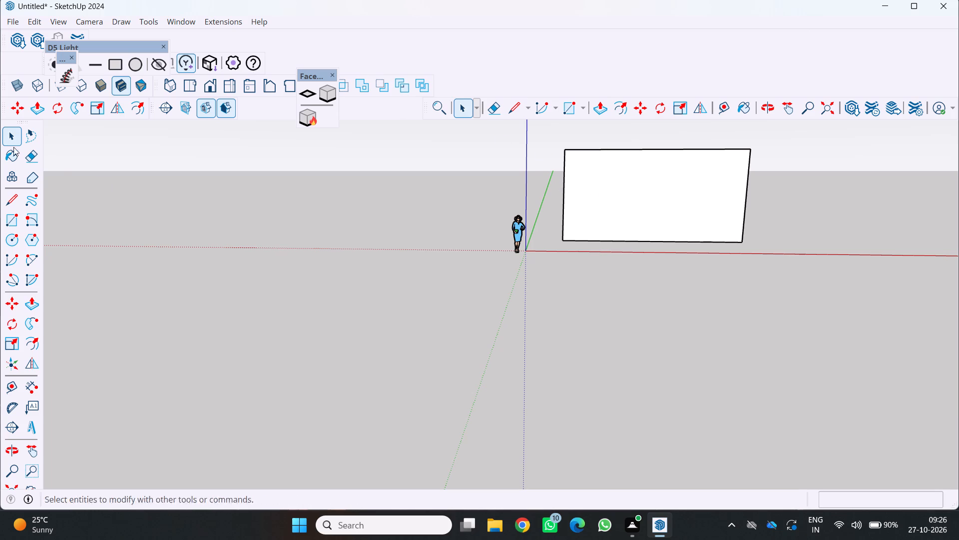
{"action": "left_click", "coordinate": [8, 200]}
{"action": "left_click", "coordinate": [12, 217]}
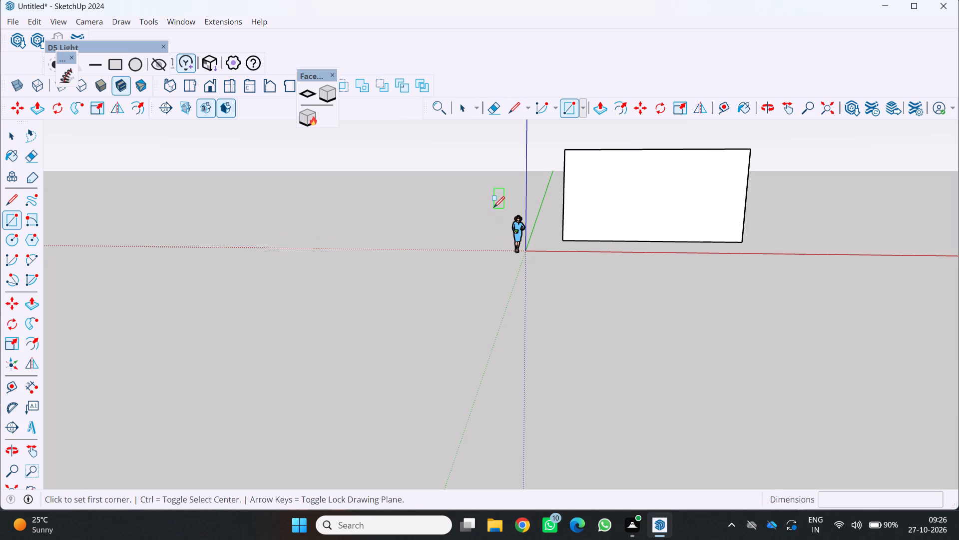
{"action": "left_click_drag", "start_coordinate": [401, 239], "coordinate": [484, 227]}
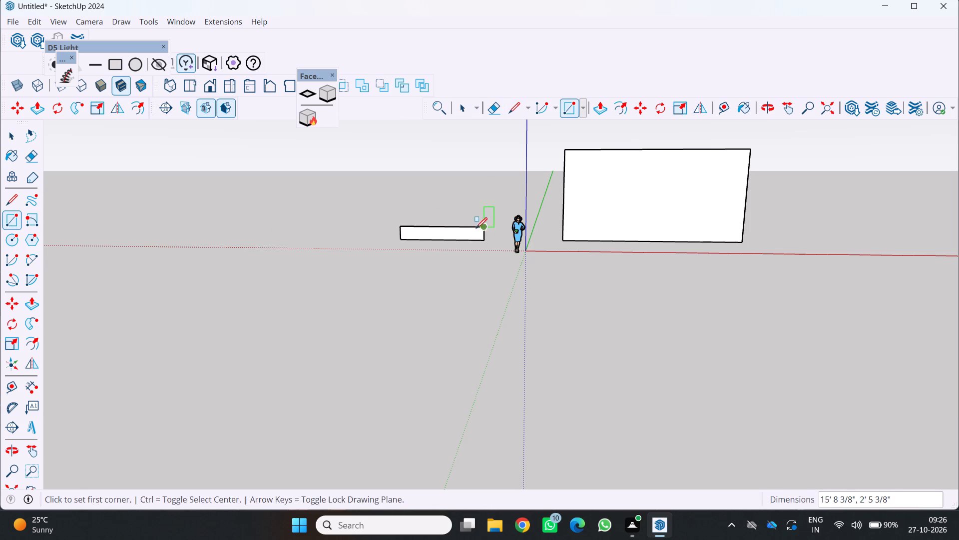
{"action": "key", "text": "space"}
{"action": "key", "text": "space"}
{"action": "key", "text": "space"}
Group the face and edges of the large upright rectangle.
{"action": "scroll", "coordinate": [588, 199], "scroll_direction": "up", "scroll_amount": 3}
{"action": "triple_click", "coordinate": [588, 193]}
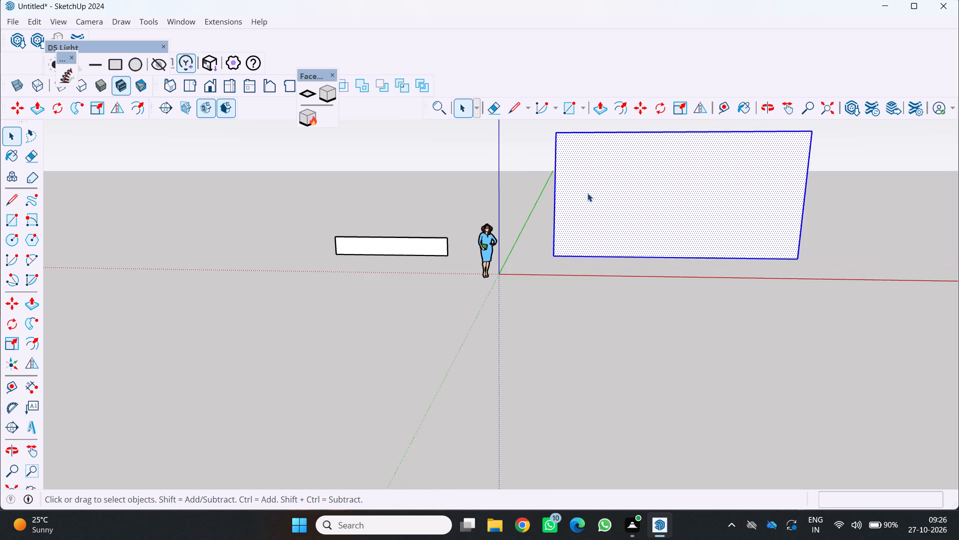
{"action": "triple_click", "coordinate": [586, 193]}
{"action": "triple_click", "coordinate": [585, 193]}
{"action": "triple_click", "coordinate": [585, 191]}
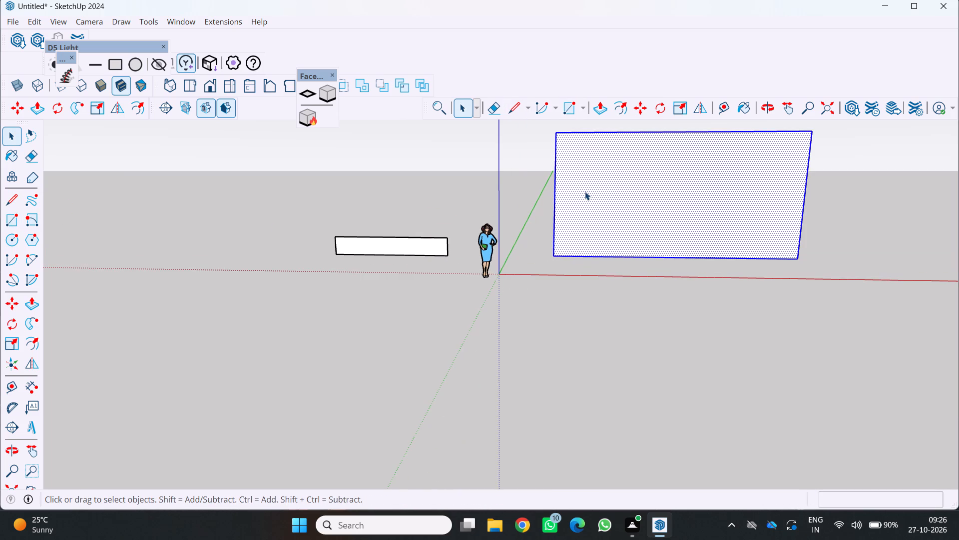
{"action": "left_click", "coordinate": [583, 191]}
{"action": "right_click_drag", "start_coordinate": [561, 190], "coordinate": [554, 190]}
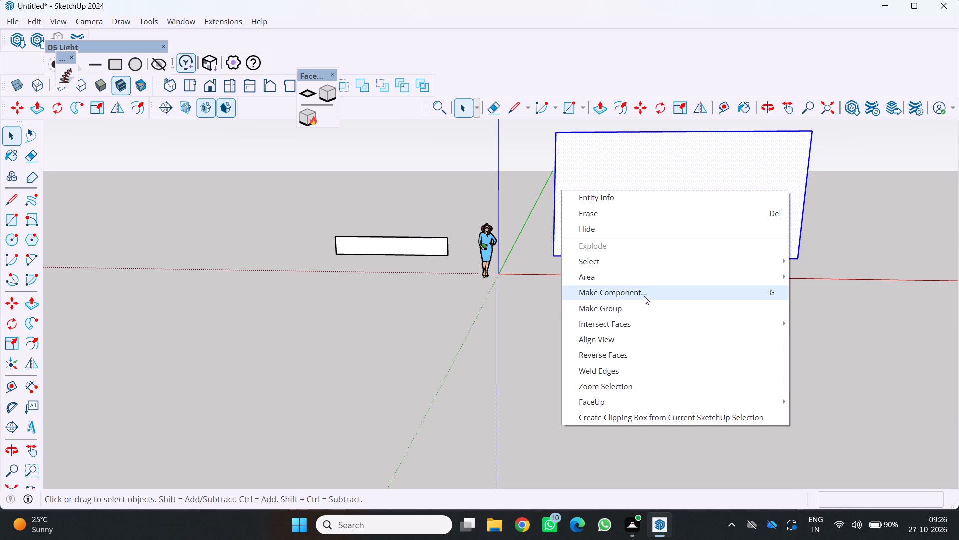
{"action": "left_click", "coordinate": [640, 300]}
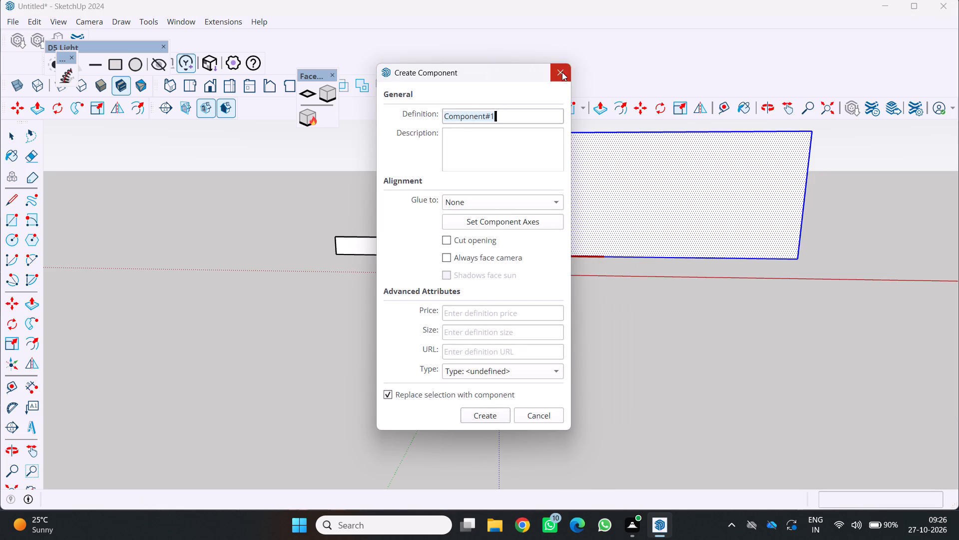
{"action": "left_click", "coordinate": [562, 72]}
{"action": "right_click_drag", "start_coordinate": [568, 140], "coordinate": [566, 147]}
{"action": "left_click", "coordinate": [603, 265]}
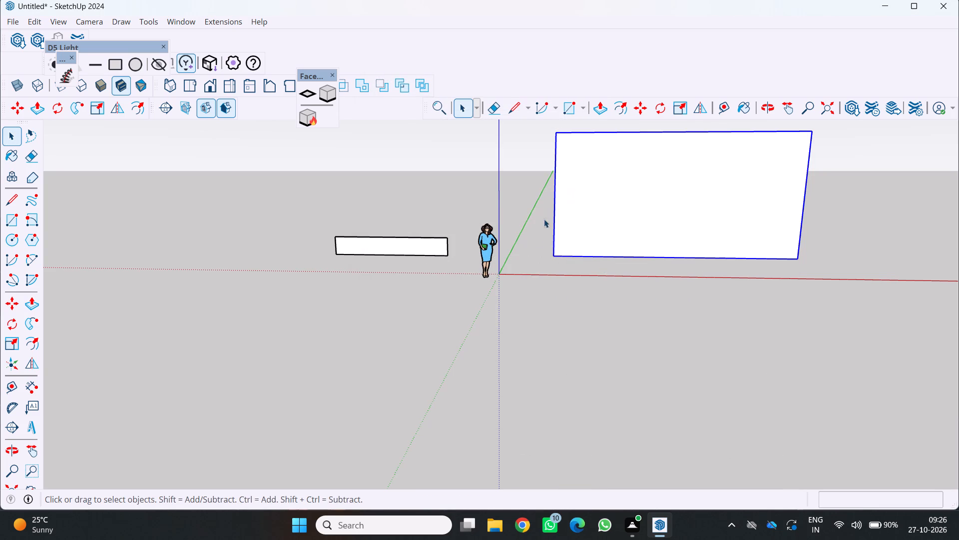
{"action": "key", "text": "space"}
{"action": "left_click", "coordinate": [578, 301]}
Inside the large rectangle's group, draw a full-height strip about 3 1/8" wide and 16' 2" tall along its left edge.
{"action": "triple_click", "coordinate": [572, 197]}
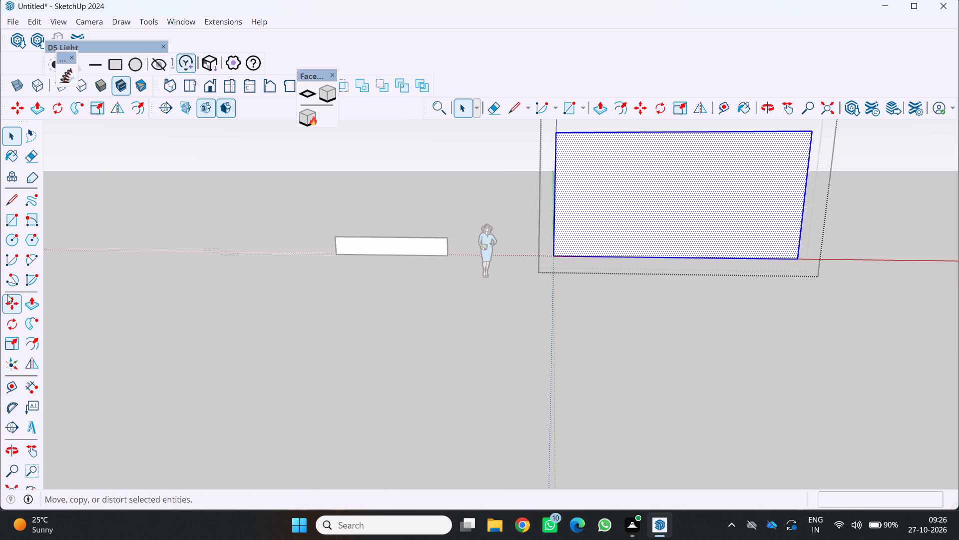
{"action": "key", "text": "space"}
{"action": "left_click", "coordinate": [359, 382]}
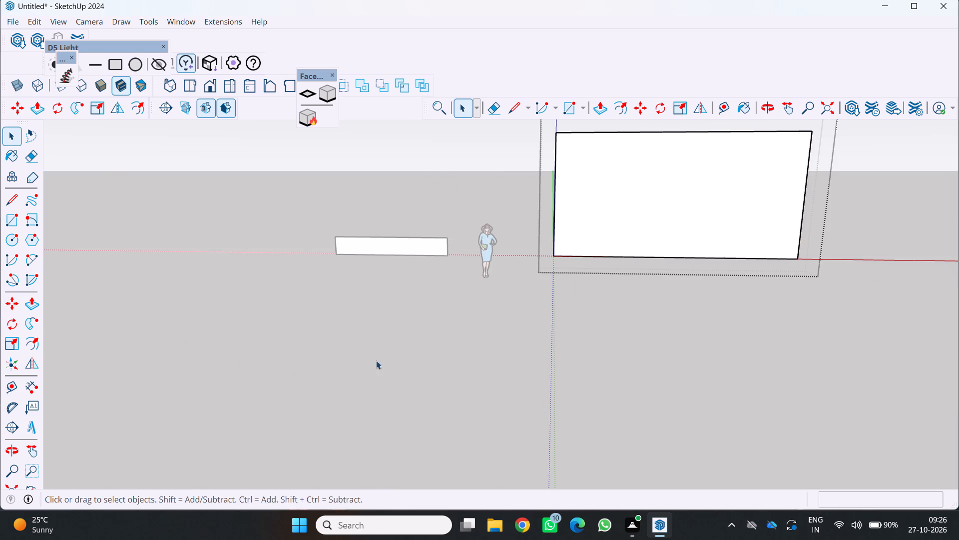
{"action": "left_click", "coordinate": [7, 220]}
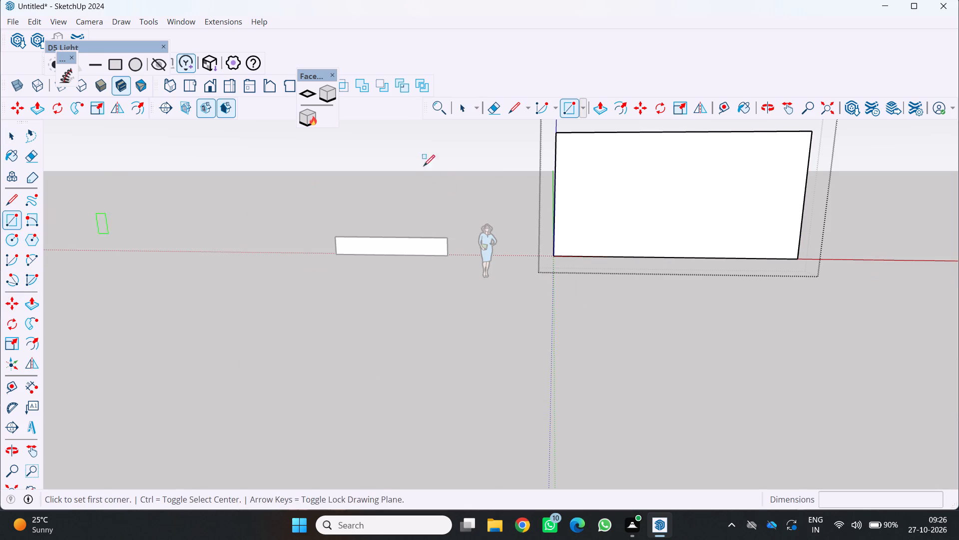
{"action": "scroll", "coordinate": [555, 135], "scroll_direction": "up", "scroll_amount": 4}
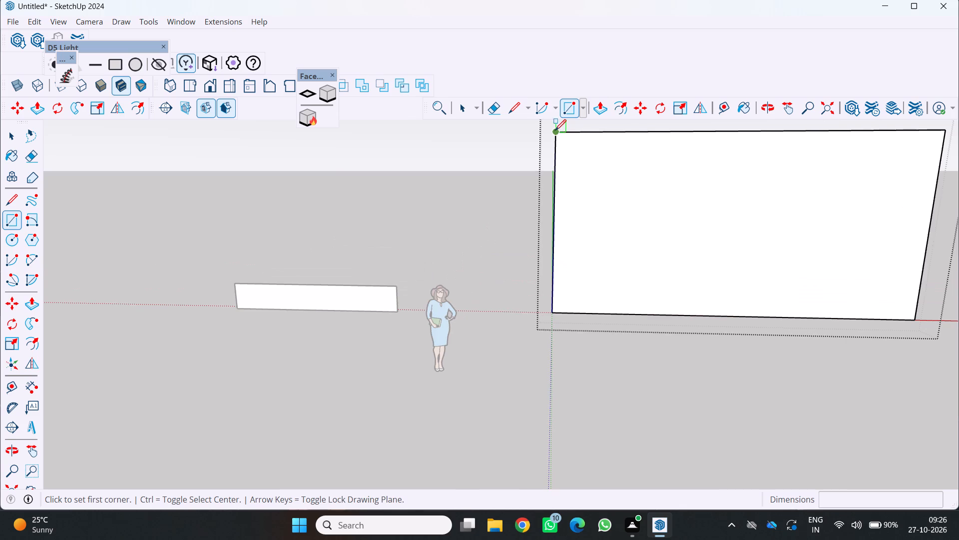
{"action": "left_click", "coordinate": [555, 132]}
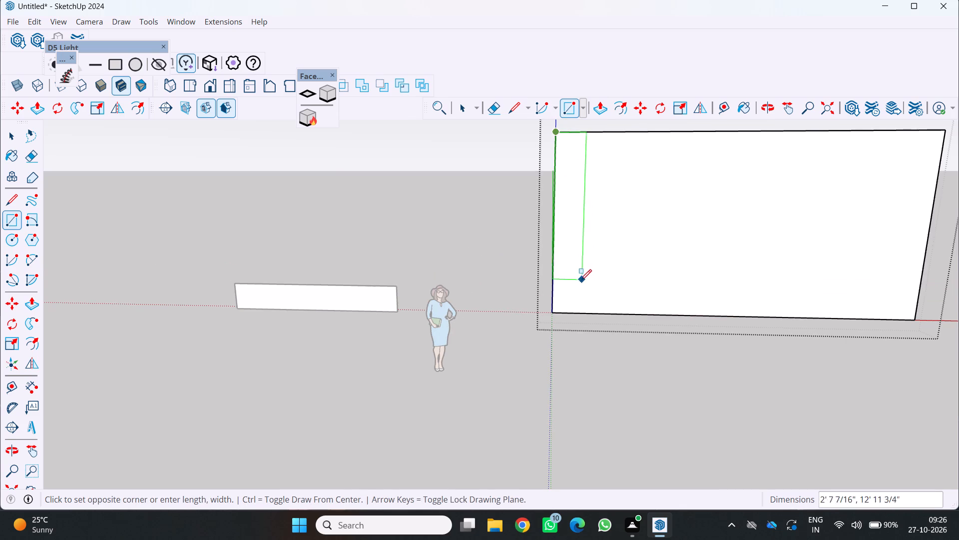
{"action": "scroll", "coordinate": [579, 285], "scroll_direction": "up", "scroll_amount": 1}
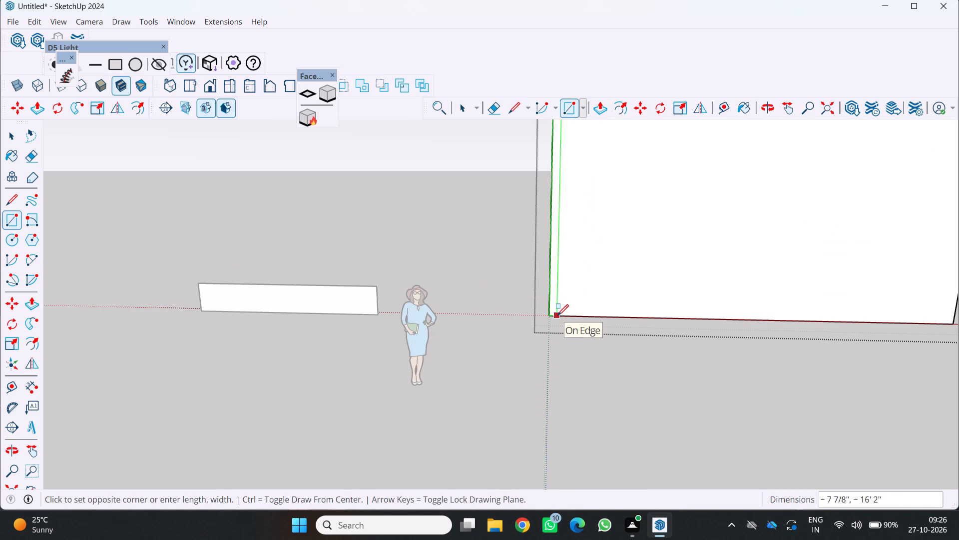
{"action": "scroll", "coordinate": [546, 314], "scroll_direction": "up", "scroll_amount": 5}
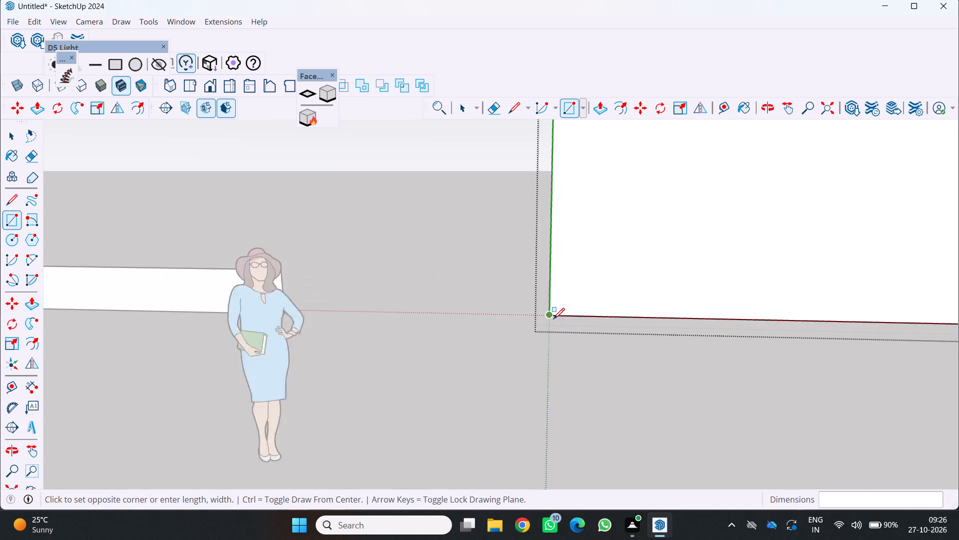
{"action": "scroll", "coordinate": [553, 319], "scroll_direction": "up", "scroll_amount": 5}
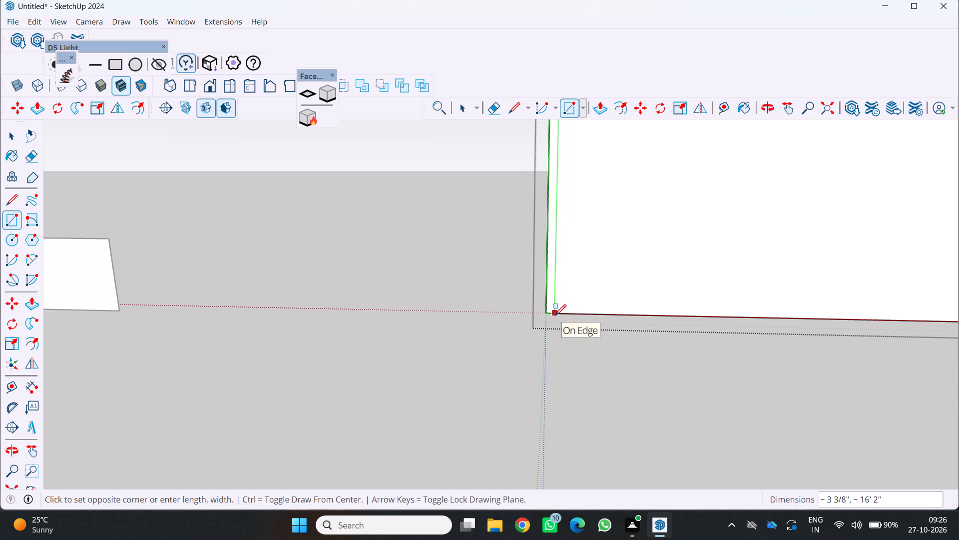
{"action": "left_click", "coordinate": [554, 315]}
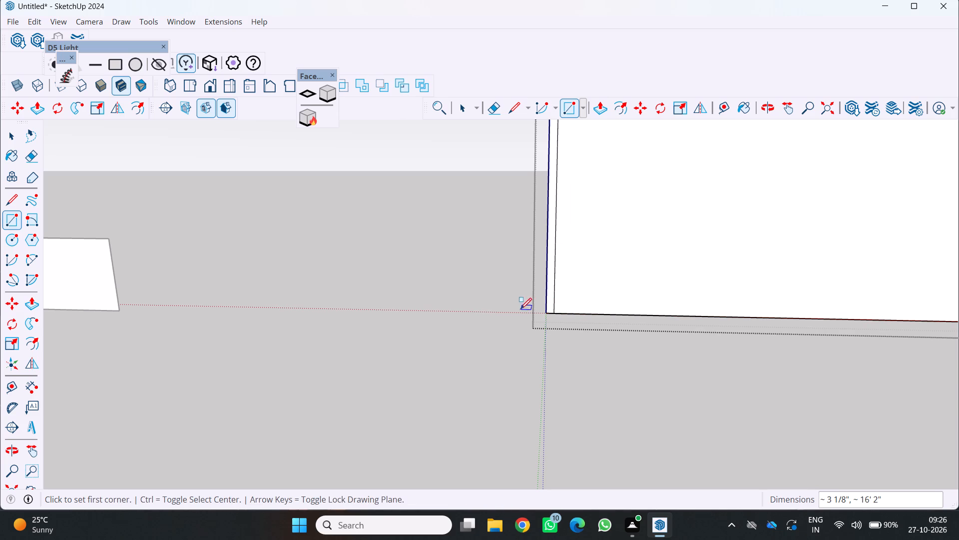
Examine the strip along the panel's left edge, from its bottom corner out to the whole panel.
{"action": "key", "text": "space"}
{"action": "scroll", "coordinate": [583, 292], "scroll_direction": "up", "scroll_amount": 3}
{"action": "left_click", "coordinate": [546, 290]}
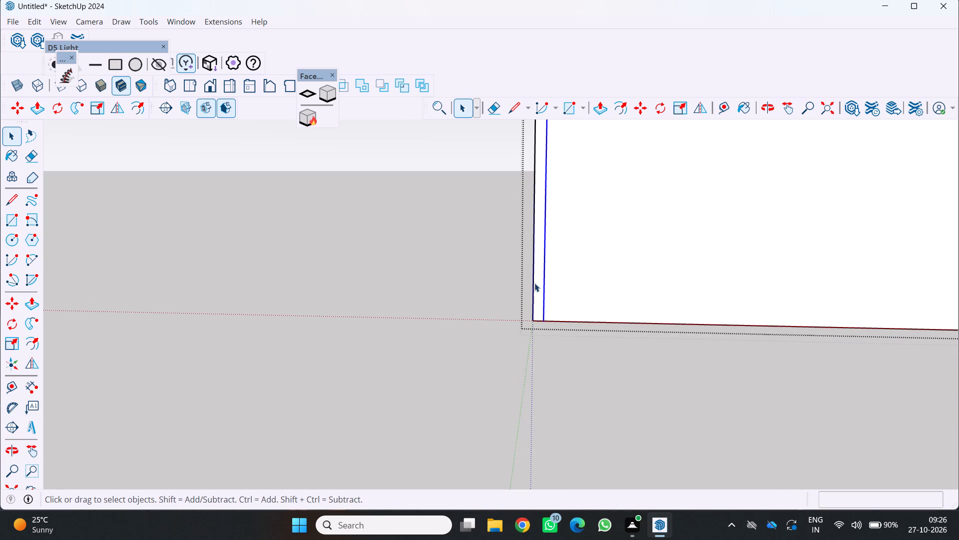
{"action": "scroll", "coordinate": [523, 288], "scroll_direction": "up", "scroll_amount": 16}
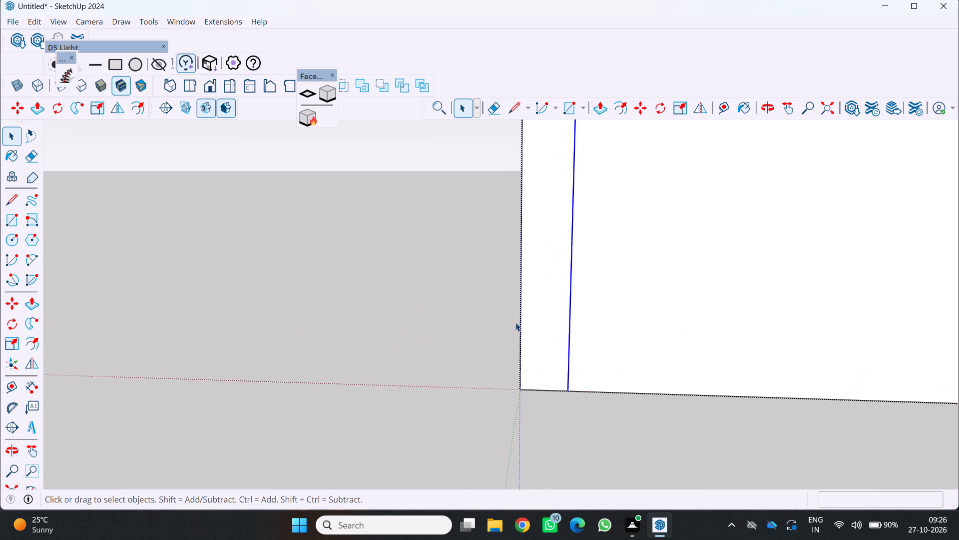
{"action": "scroll", "coordinate": [508, 326], "scroll_direction": "up", "scroll_amount": 10}
{"action": "scroll", "coordinate": [506, 326], "scroll_direction": "down", "scroll_amount": 10}
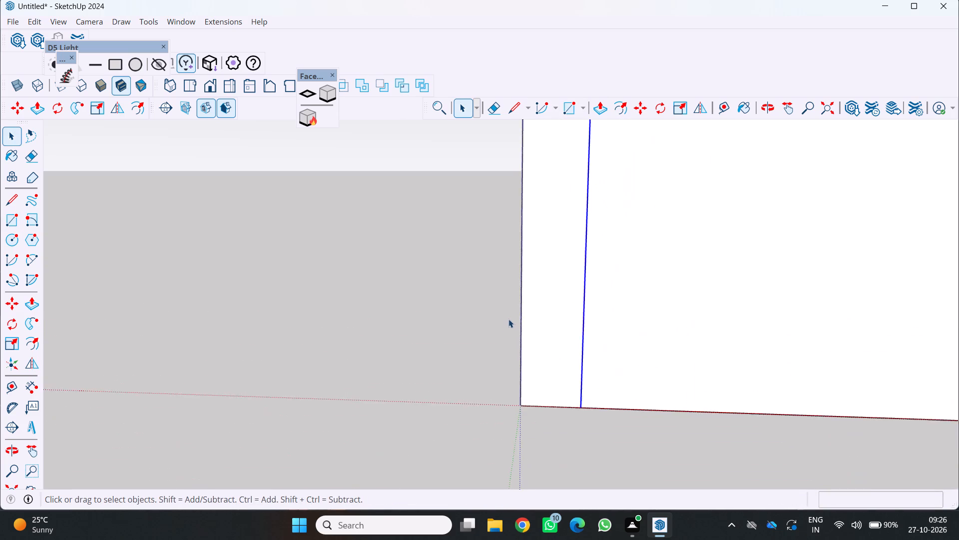
{"action": "scroll", "coordinate": [508, 319], "scroll_direction": "down", "scroll_amount": 12}
{"action": "scroll", "coordinate": [508, 313], "scroll_direction": "down", "scroll_amount": 12}
{"action": "scroll", "coordinate": [510, 309], "scroll_direction": "up", "scroll_amount": 1}
{"action": "scroll", "coordinate": [509, 311], "scroll_direction": "down", "scroll_amount": 3}
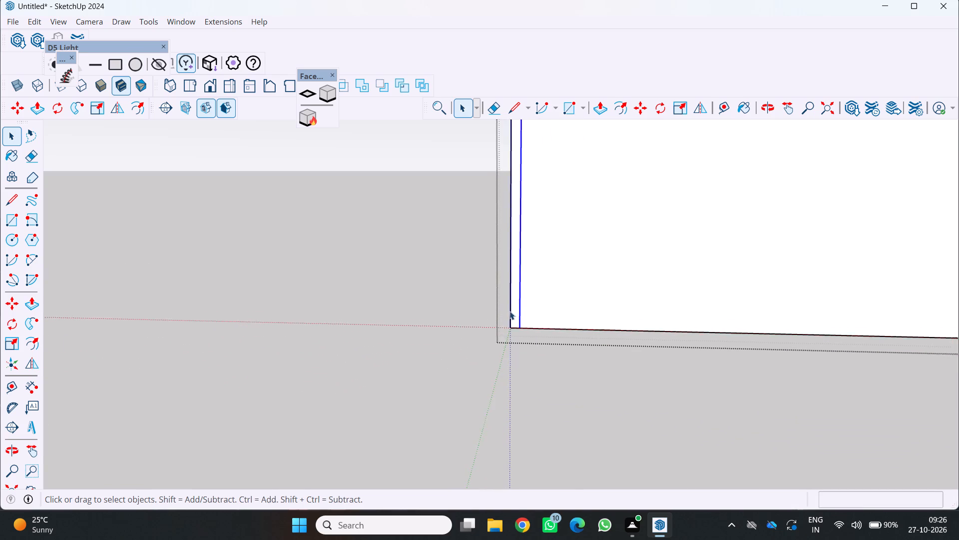
{"action": "scroll", "coordinate": [509, 311], "scroll_direction": "down", "scroll_amount": 3}
{"action": "middle_click_drag", "start_coordinate": [511, 304], "coordinate": [499, 365]}
{"action": "key", "text": "space"}
{"action": "key", "text": "space"}
{"action": "key", "text": "space"}
{"action": "key", "text": "space"}
{"action": "key", "text": "space"}
{"action": "key", "text": "space"}
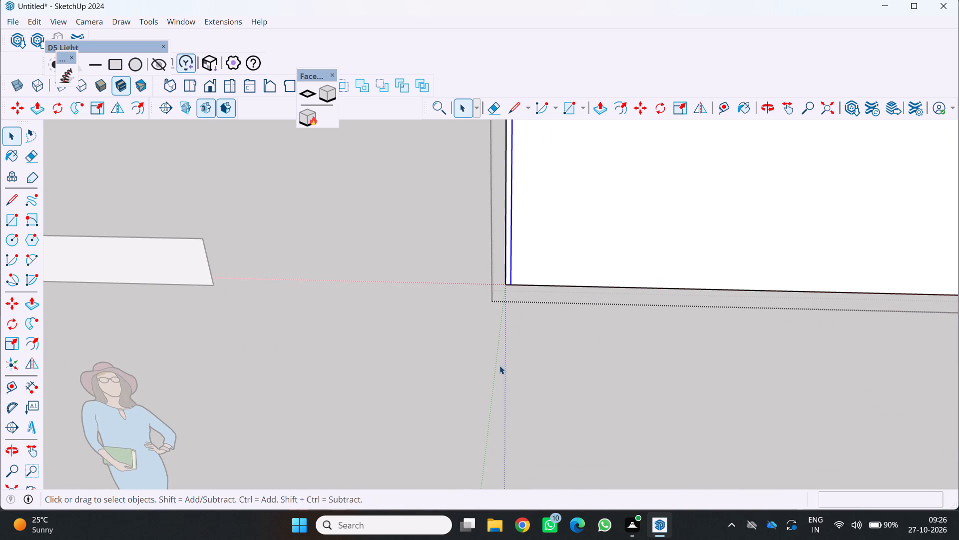
{"action": "middle_click_drag", "start_coordinate": [499, 365], "coordinate": [446, 445]}
{"action": "scroll", "coordinate": [501, 347], "scroll_direction": "down", "scroll_amount": 5}
{"action": "middle_click_drag", "start_coordinate": [504, 343], "coordinate": [419, 414]}
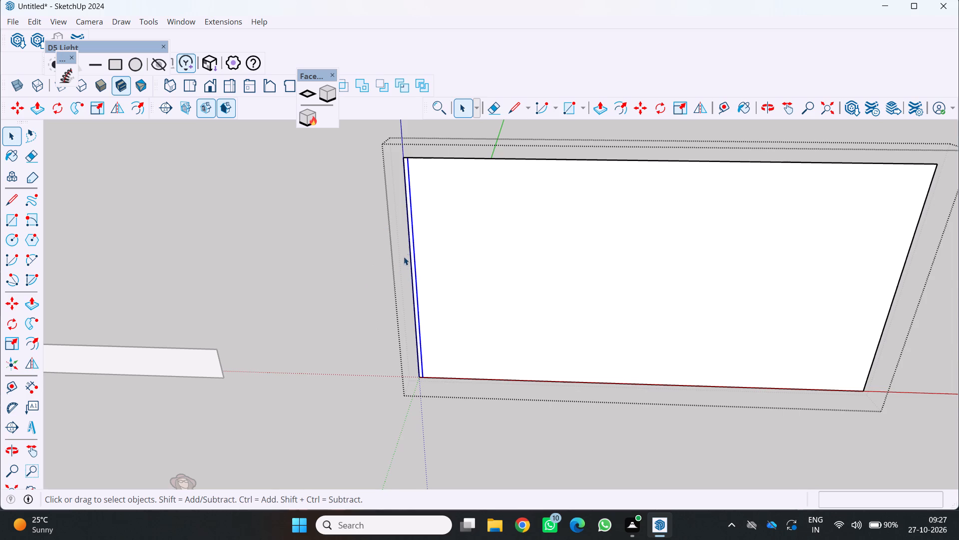
Undo the strip drawn along the panel's left edge.
{"action": "scroll", "coordinate": [392, 235], "scroll_direction": "up", "scroll_amount": 1}
{"action": "key", "text": "ctrl+z"}
Draw a narrow full-height strip just inside the panel's left edge, from the top edge to the bottom edge.
{"action": "scroll", "coordinate": [407, 178], "scroll_direction": "up", "scroll_amount": 2}
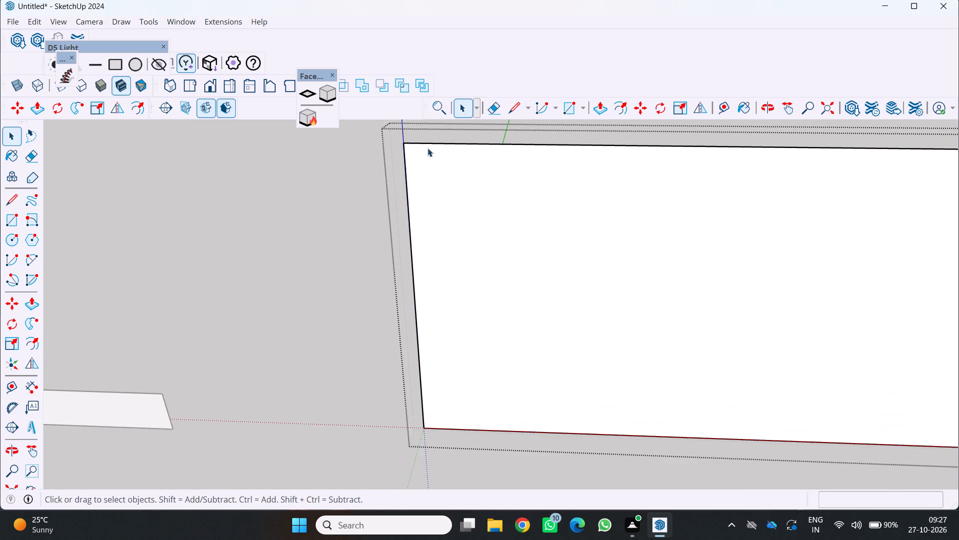
{"action": "scroll", "coordinate": [420, 148], "scroll_direction": "up", "scroll_amount": 4}
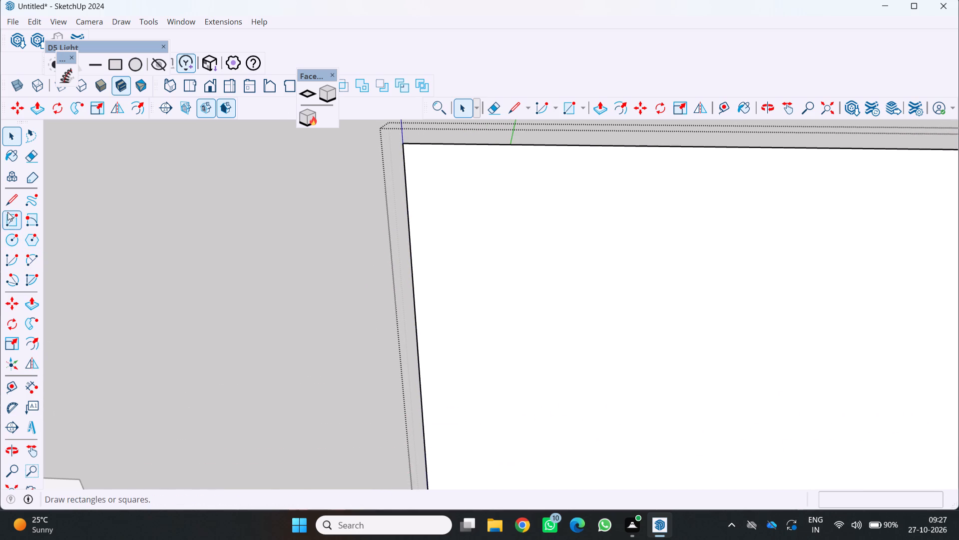
{"action": "left_click", "coordinate": [8, 218]}
{"action": "scroll", "coordinate": [444, 137], "scroll_direction": "up", "scroll_amount": 10}
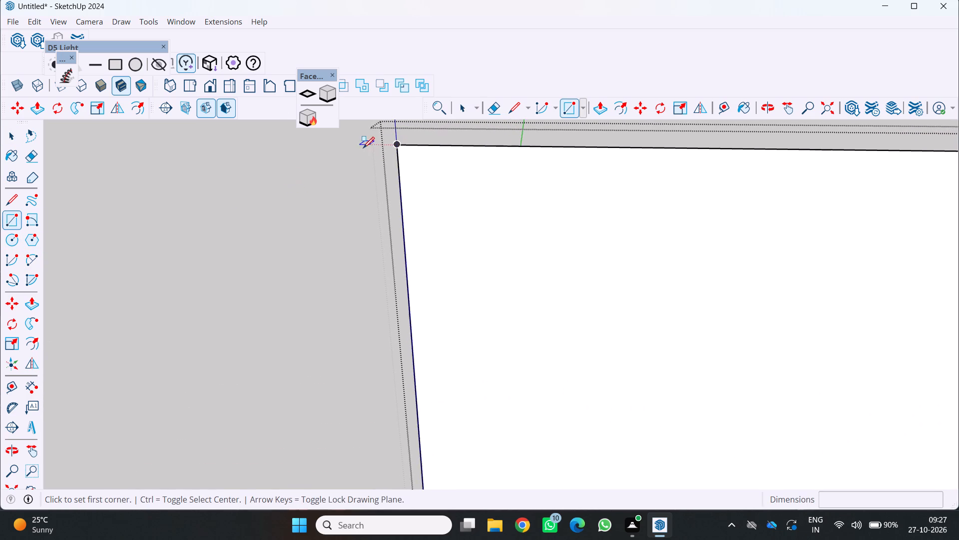
{"action": "scroll", "coordinate": [363, 148], "scroll_direction": "up", "scroll_amount": 10}
{"action": "scroll", "coordinate": [406, 161], "scroll_direction": "down", "scroll_amount": 1}
{"action": "scroll", "coordinate": [406, 162], "scroll_direction": "up", "scroll_amount": 9}
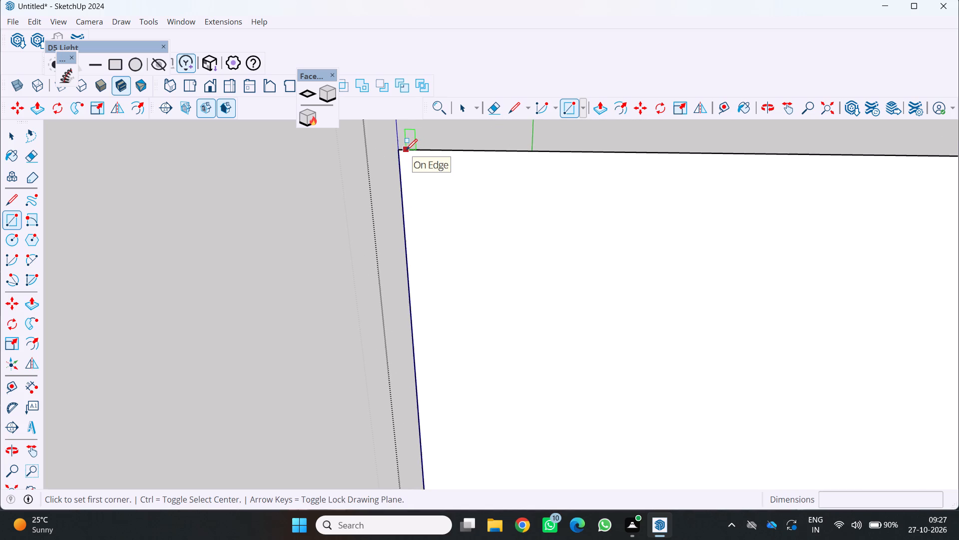
{"action": "left_click", "coordinate": [406, 150]}
{"action": "scroll", "coordinate": [411, 201], "scroll_direction": "down", "scroll_amount": 5}
{"action": "scroll", "coordinate": [409, 259], "scroll_direction": "down", "scroll_amount": 12}
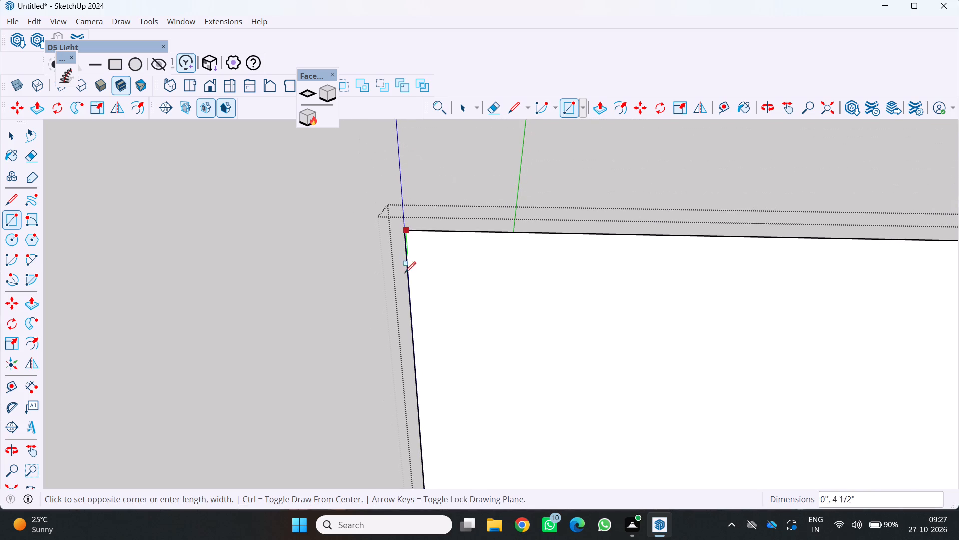
{"action": "scroll", "coordinate": [412, 309], "scroll_direction": "down", "scroll_amount": 11}
{"action": "middle_click_drag", "start_coordinate": [410, 311], "coordinate": [389, 163]}
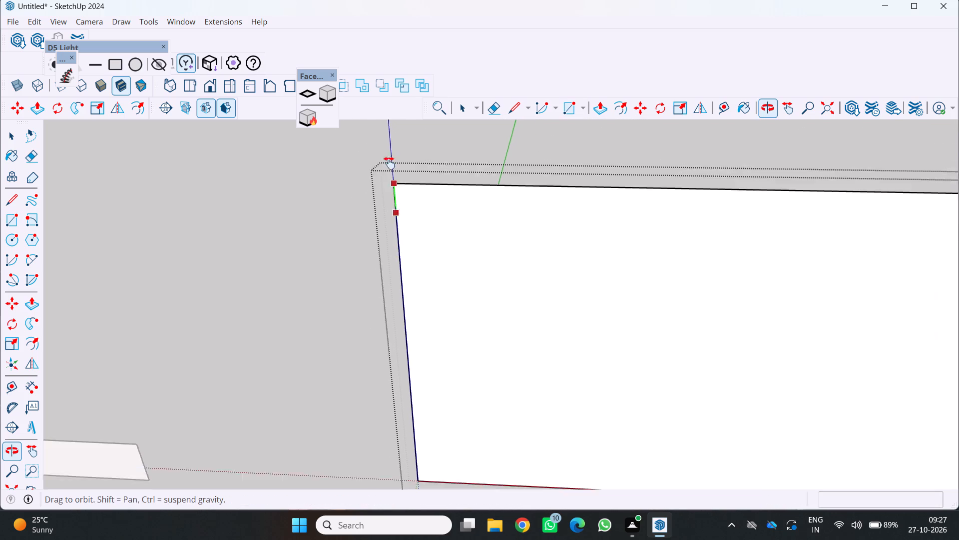
{"action": "middle_click_drag", "start_coordinate": [389, 163], "coordinate": [401, 119]}
{"action": "scroll", "coordinate": [402, 133], "scroll_direction": "down", "scroll_amount": 4}
{"action": "scroll", "coordinate": [444, 256], "scroll_direction": "up", "scroll_amount": 4}
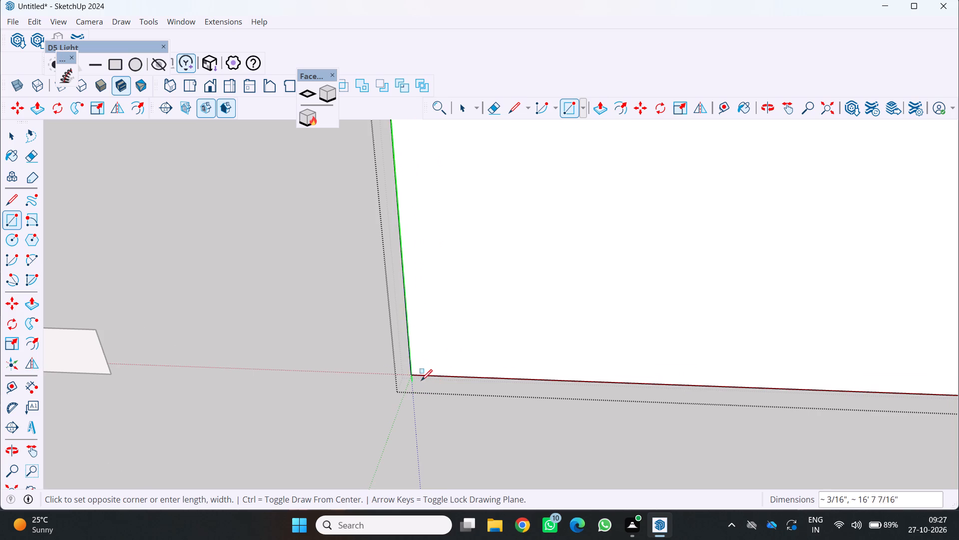
{"action": "scroll", "coordinate": [420, 375], "scroll_direction": "up", "scroll_amount": 8}
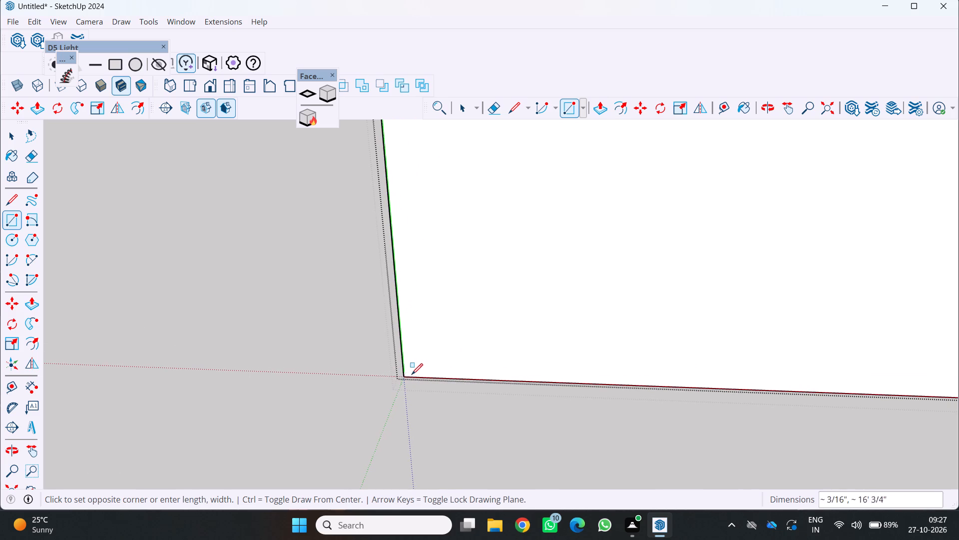
{"action": "left_click", "coordinate": [413, 379]}
{"action": "scroll", "coordinate": [471, 364], "scroll_direction": "down", "scroll_amount": 2}
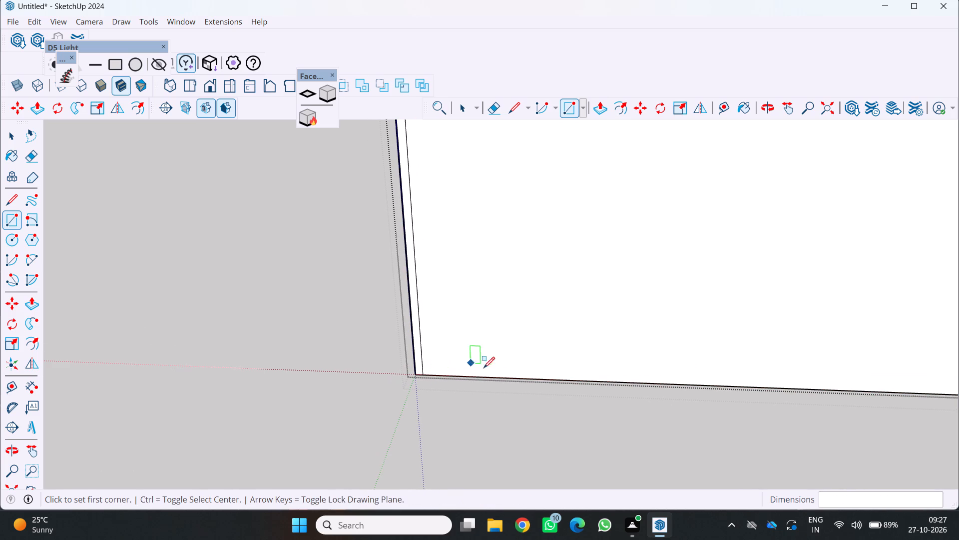
Copy the new strip's face and both long edges 2 1/4" along the panel's bottom edge, away from the left edge.
{"action": "key", "text": "space"}
{"action": "scroll", "coordinate": [416, 328], "scroll_direction": "up", "scroll_amount": 18}
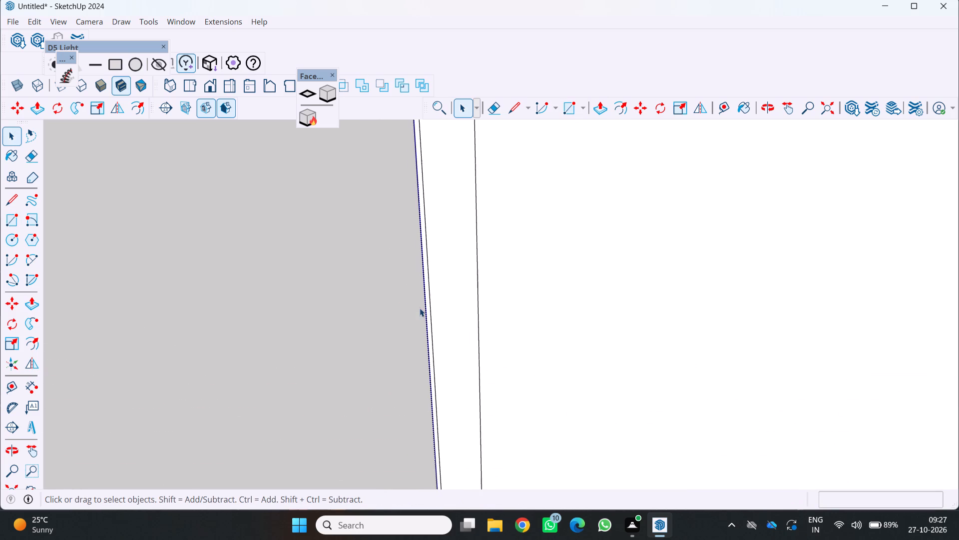
{"action": "left_click", "coordinate": [432, 312]}
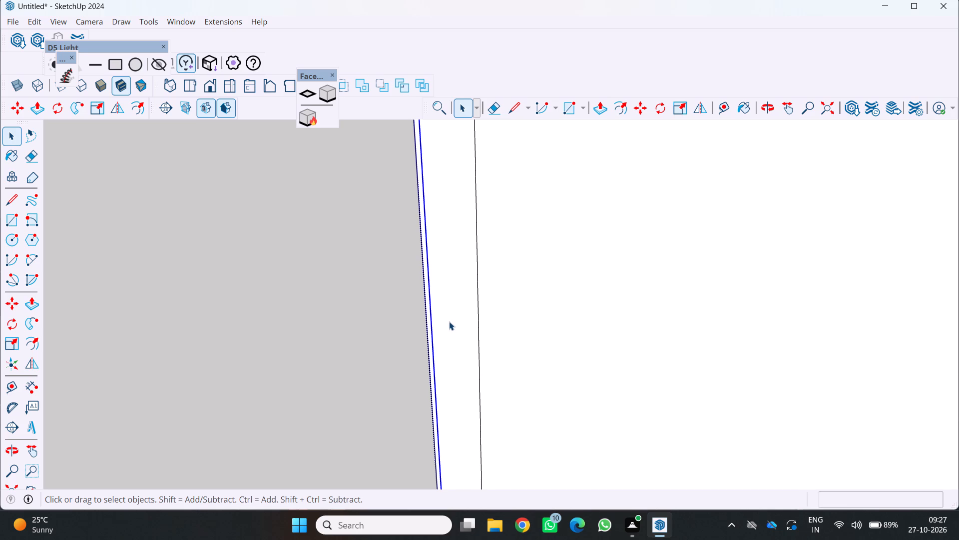
{"action": "scroll", "coordinate": [449, 319], "scroll_direction": "down", "scroll_amount": 10}
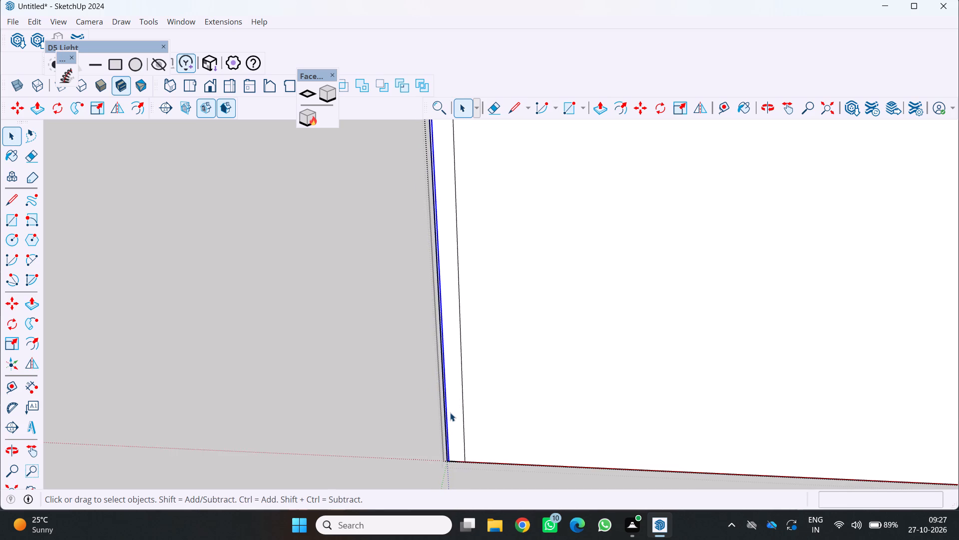
{"action": "scroll", "coordinate": [453, 413], "scroll_direction": "up", "scroll_amount": 7, "text": "shift"}
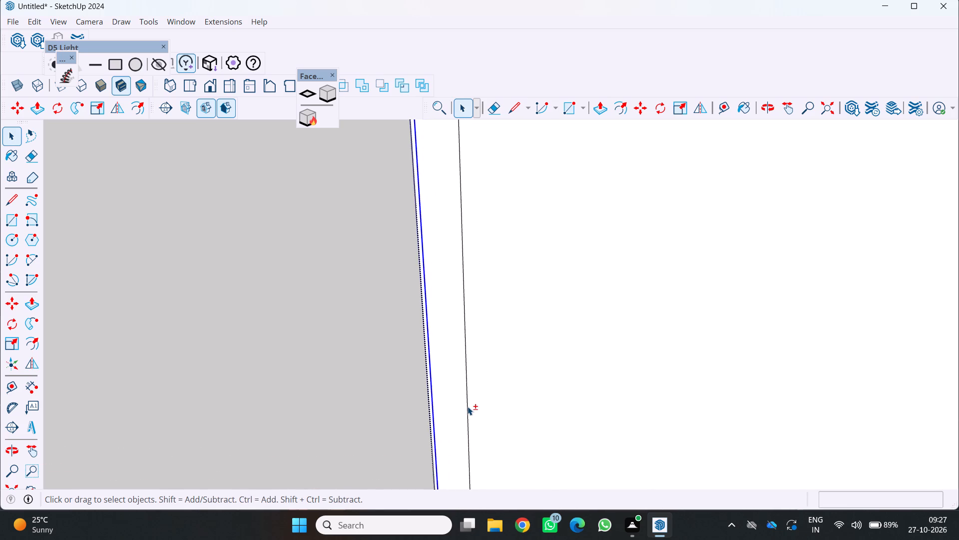
{"action": "left_click", "coordinate": [468, 406], "text": "shift"}
{"action": "scroll", "coordinate": [465, 405], "scroll_direction": "down", "scroll_amount": 5, "text": "shift"}
{"action": "scroll", "coordinate": [465, 476], "scroll_direction": "up", "scroll_amount": 13, "text": "shift"}
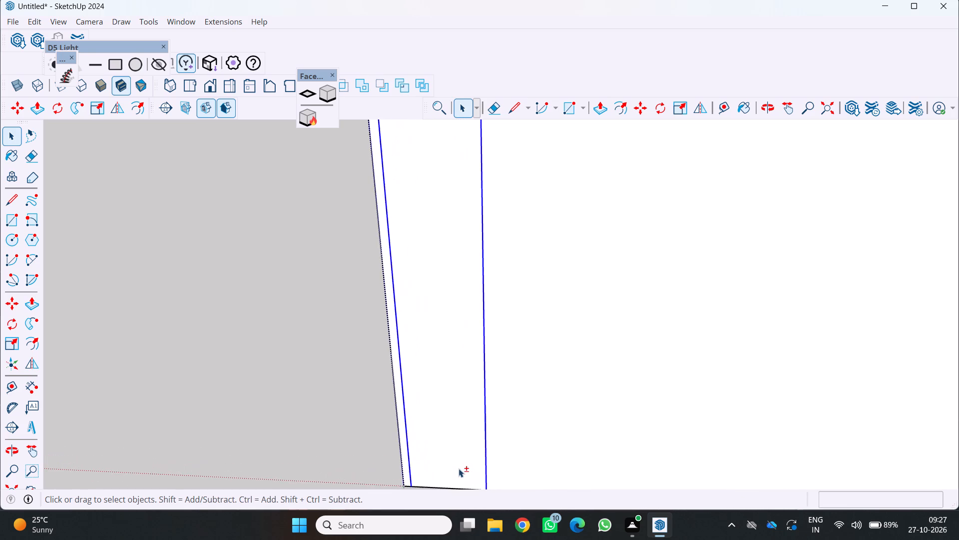
{"action": "scroll", "coordinate": [453, 461], "scroll_direction": "down", "scroll_amount": 1, "text": "shift"}
{"action": "middle_click_drag", "start_coordinate": [452, 460], "coordinate": [451, 403], "text": "shift"}
{"action": "scroll", "coordinate": [468, 472], "scroll_direction": "up", "scroll_amount": 13, "text": "shift"}
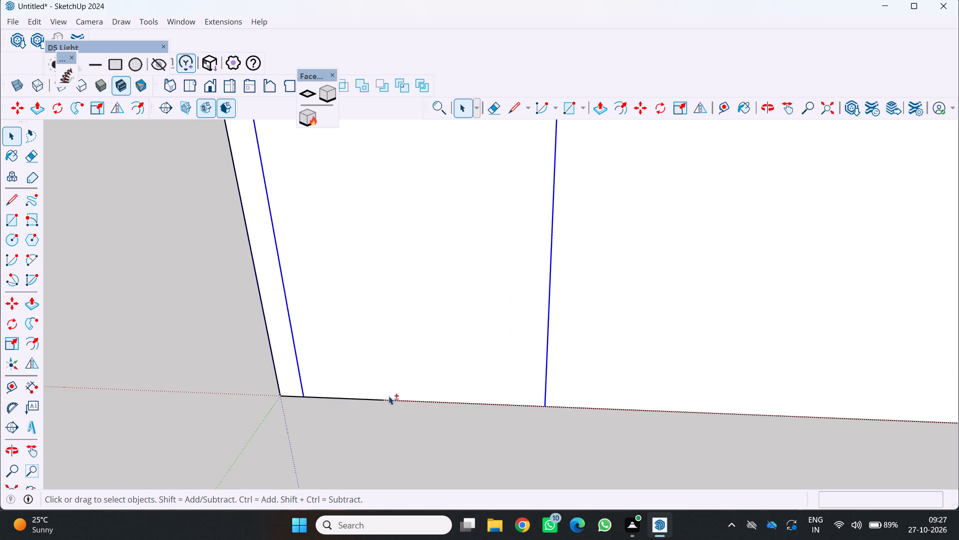
{"action": "left_click", "coordinate": [403, 398], "text": "shift"}
{"action": "scroll", "coordinate": [402, 396], "scroll_direction": "down", "scroll_amount": 9, "text": "shift"}
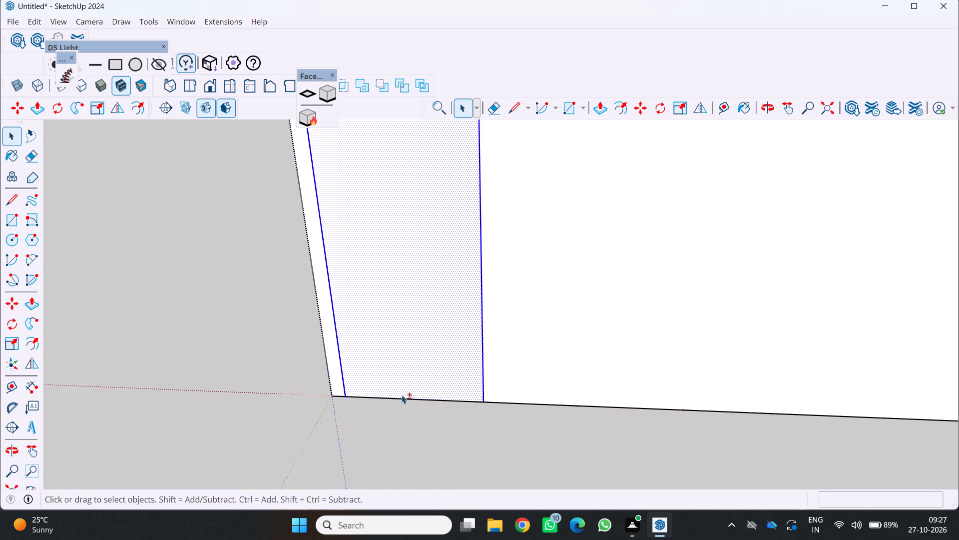
{"action": "scroll", "coordinate": [402, 395], "scroll_direction": "down", "scroll_amount": 9, "text": "shift"}
{"action": "middle_click", "coordinate": [400, 391], "text": "shift"}
{"action": "scroll", "coordinate": [398, 372], "scroll_direction": "down", "scroll_amount": 6, "text": "shift"}
{"action": "middle_click_drag", "start_coordinate": [397, 359], "coordinate": [432, 501], "text": "shift"}
{"action": "scroll", "coordinate": [430, 497], "scroll_direction": "down", "scroll_amount": 5, "text": "shift"}
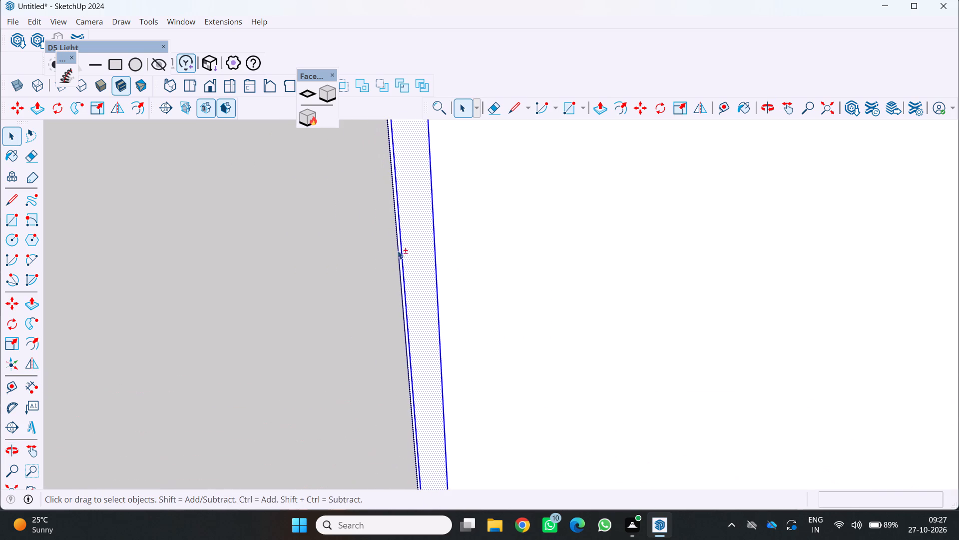
{"action": "scroll", "coordinate": [392, 223], "scroll_direction": "down", "scroll_amount": 11, "text": "shift"}
{"action": "middle_click_drag", "start_coordinate": [395, 222], "coordinate": [426, 435], "text": "shift"}
{"action": "scroll", "coordinate": [426, 435], "scroll_direction": "down", "scroll_amount": 4, "text": "shift"}
{"action": "scroll", "coordinate": [373, 221], "scroll_direction": "down", "scroll_amount": 3, "text": "shift"}
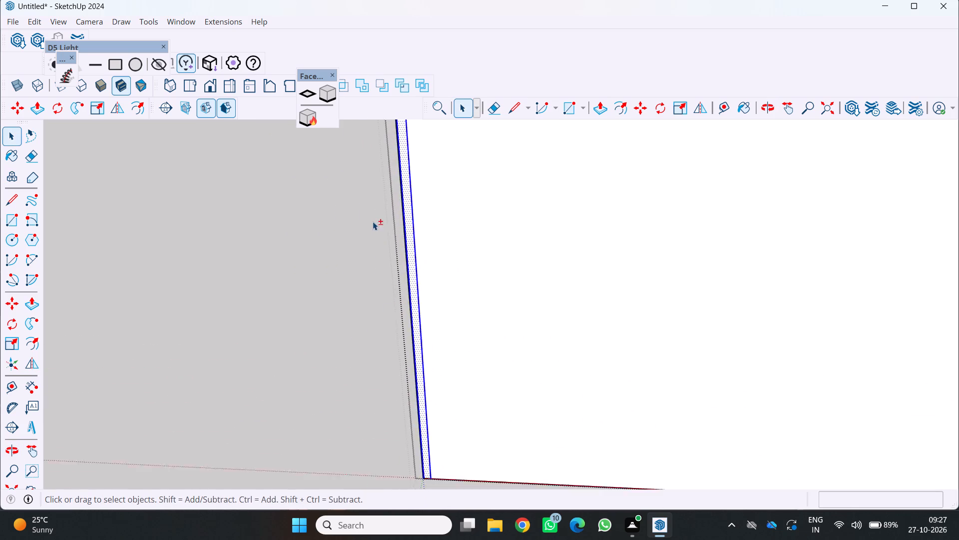
{"action": "scroll", "coordinate": [373, 221], "scroll_direction": "down", "scroll_amount": 3, "text": "shift"}
{"action": "middle_click_drag", "start_coordinate": [375, 208], "coordinate": [376, 412], "text": "shift"}
{"action": "scroll", "coordinate": [377, 414], "scroll_direction": "down", "scroll_amount": 1, "text": "shift"}
{"action": "scroll", "coordinate": [347, 284], "scroll_direction": "down", "scroll_amount": 6, "text": "shift"}
{"action": "scroll", "coordinate": [351, 202], "scroll_direction": "up", "scroll_amount": 2, "text": "shift"}
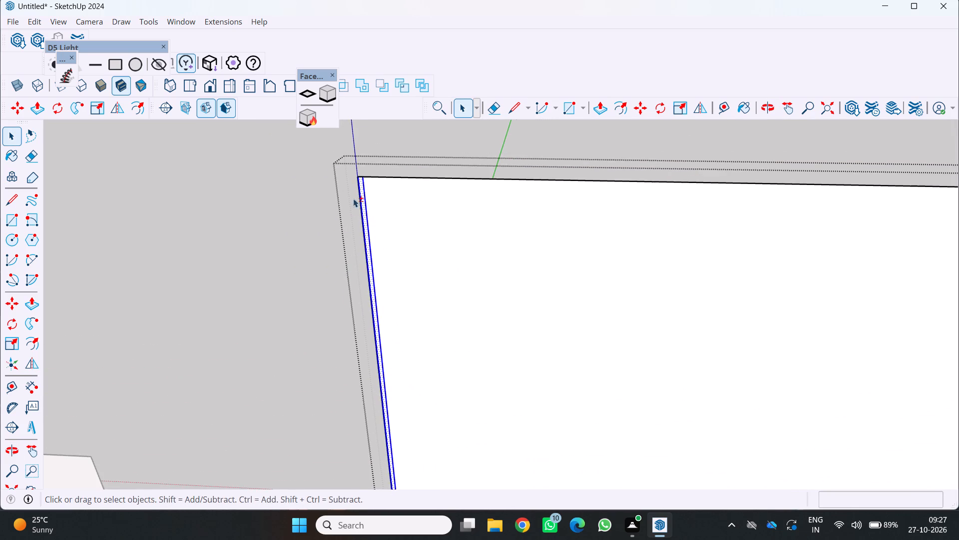
{"action": "scroll", "coordinate": [353, 198], "scroll_direction": "up", "scroll_amount": 5, "text": "shift"}
{"action": "scroll", "coordinate": [349, 178], "scroll_direction": "down", "scroll_amount": 11, "text": "shift"}
{"action": "scroll", "coordinate": [383, 246], "scroll_direction": "up", "scroll_amount": 1}
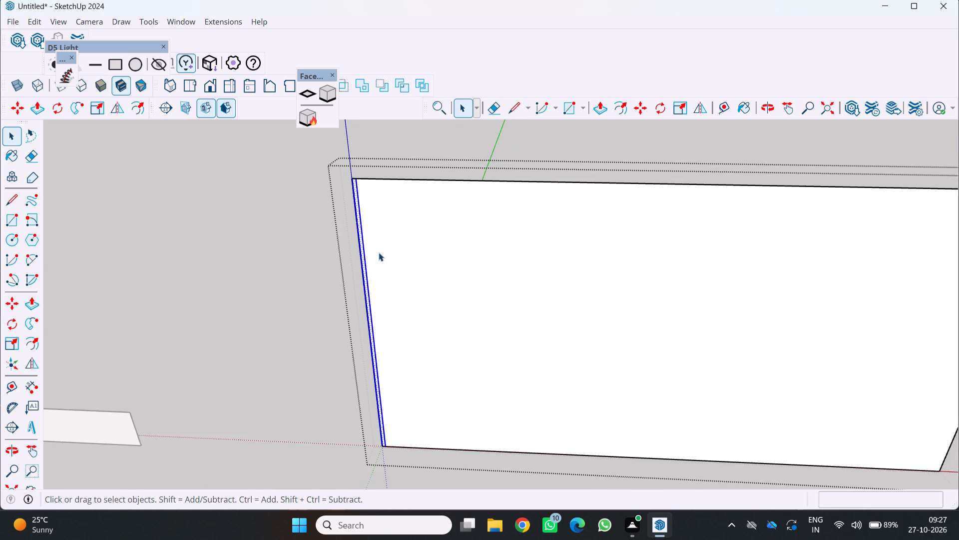
{"action": "scroll", "coordinate": [379, 252], "scroll_direction": "up", "scroll_amount": 2}
{"action": "key", "text": "m"}
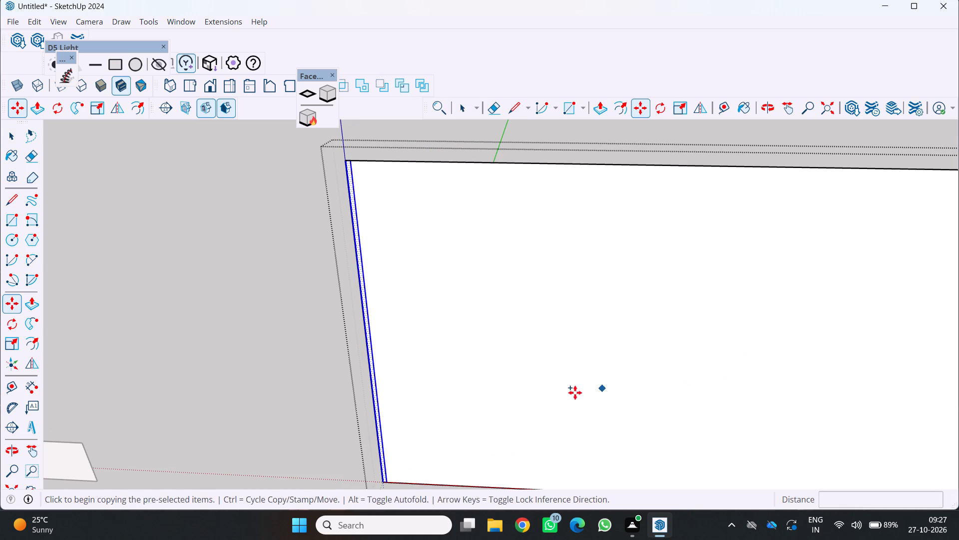
{"action": "middle_click_drag", "start_coordinate": [567, 392], "coordinate": [591, 280]}
{"action": "scroll", "coordinate": [567, 392], "scroll_direction": "up", "scroll_amount": 1}
{"action": "scroll", "coordinate": [591, 289], "scroll_direction": "down", "scroll_amount": 9}
{"action": "scroll", "coordinate": [511, 399], "scroll_direction": "up", "scroll_amount": 8}
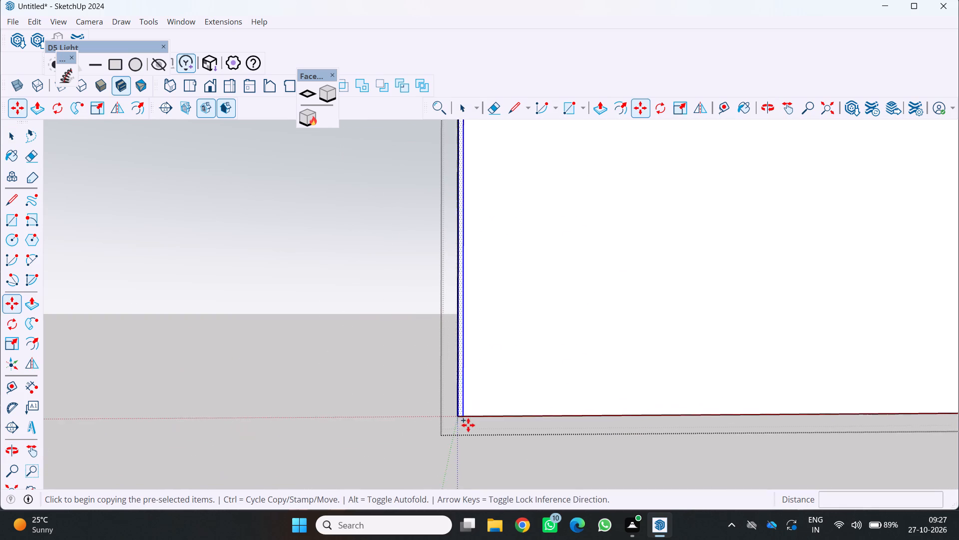
{"action": "scroll", "coordinate": [468, 425], "scroll_direction": "up", "scroll_amount": 7}
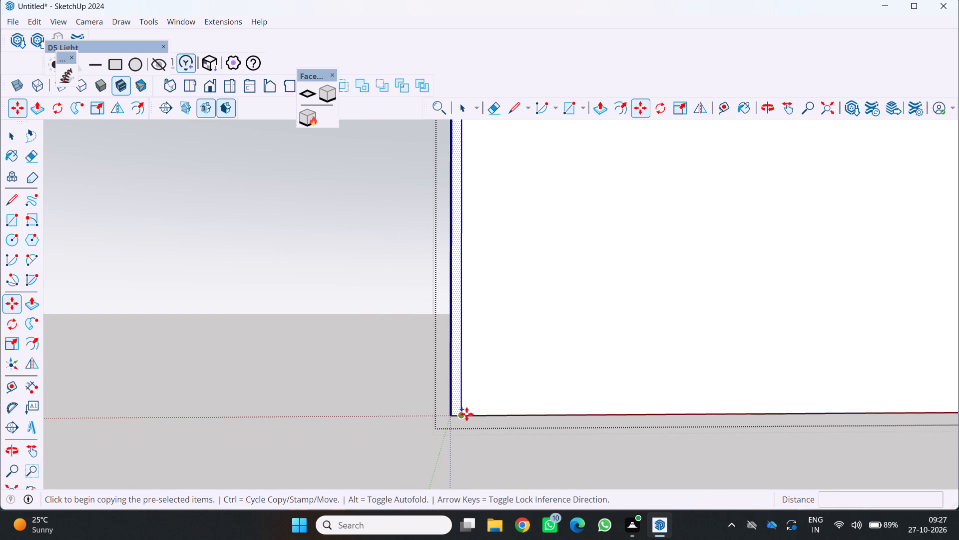
{"action": "left_click", "coordinate": [466, 414]}
{"action": "left_click", "coordinate": [472, 414]}
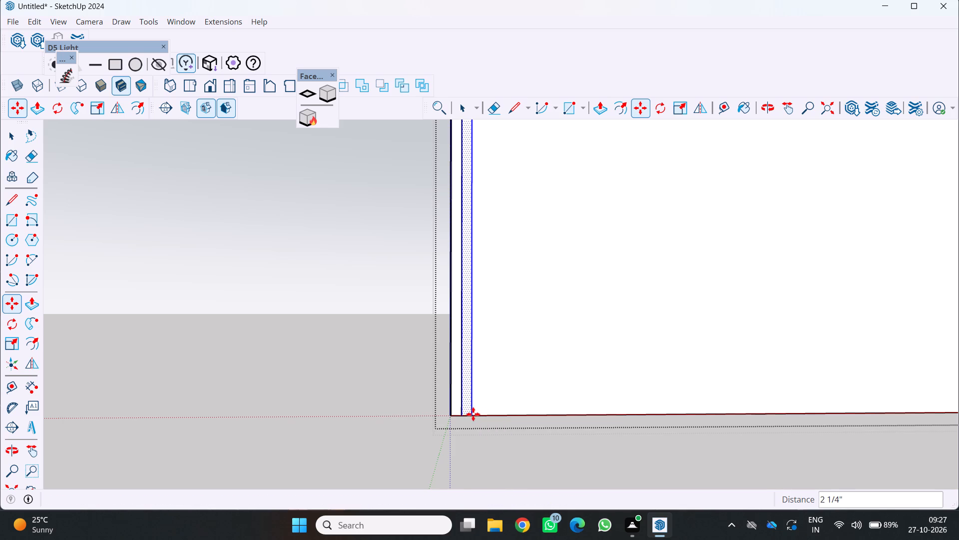
Copy the strip once more, 2 1/4" farther along the panel's bottom edge.
{"action": "left_click", "coordinate": [471, 412]}
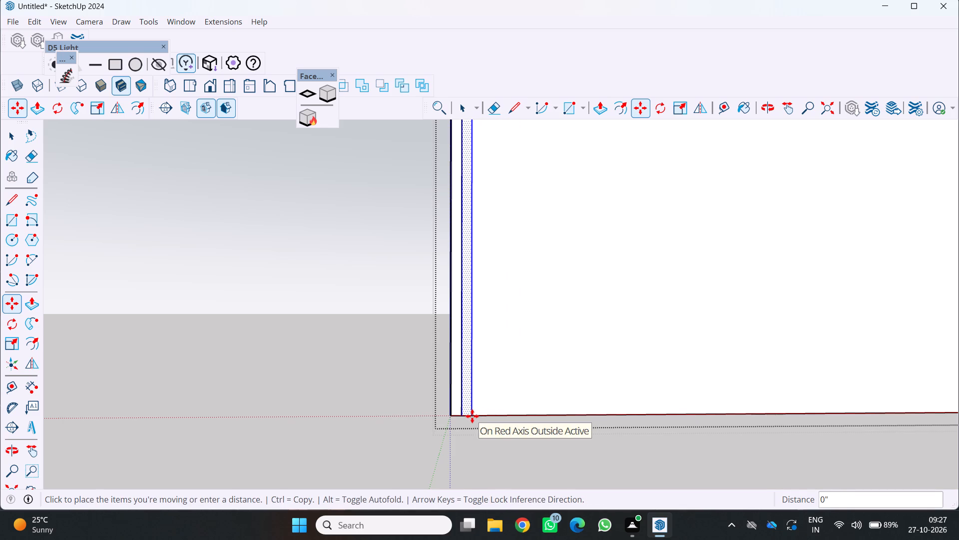
{"action": "left_click", "coordinate": [472, 416]}
{"action": "left_click", "coordinate": [476, 419]}
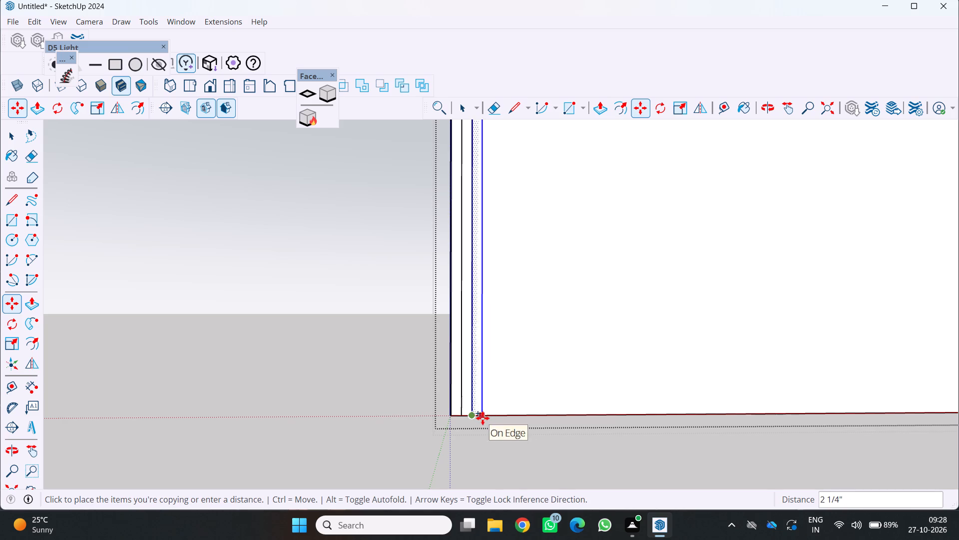
{"action": "left_click", "coordinate": [482, 418]}
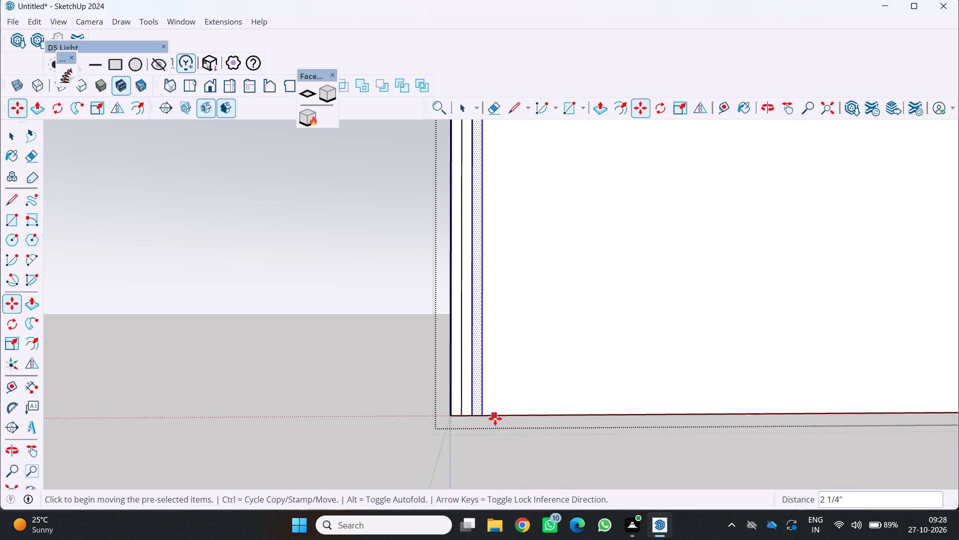
Copy the strip once more, about 2 5/16" farther along the panel's bottom edge.
{"action": "left_click", "coordinate": [485, 416]}
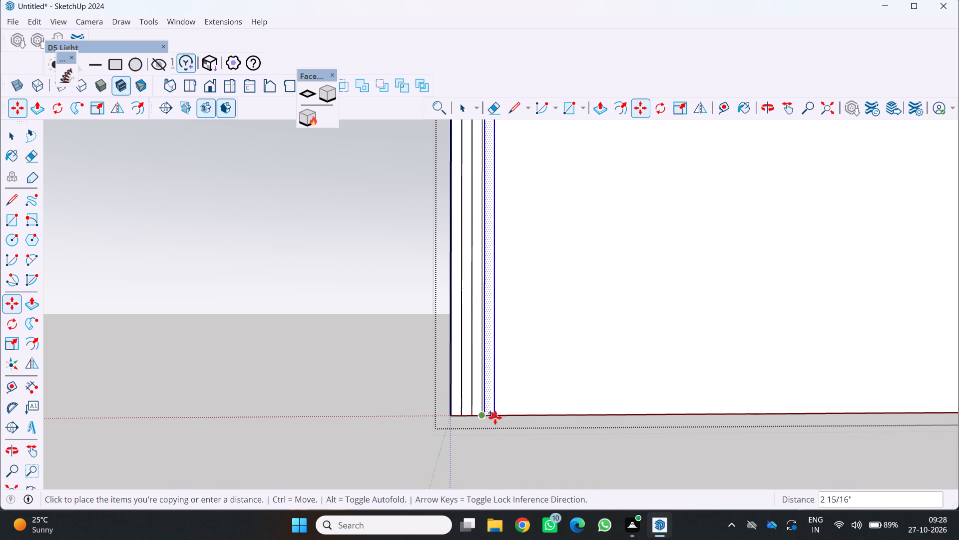
{"action": "scroll", "coordinate": [495, 417], "scroll_direction": "up", "scroll_amount": 5}
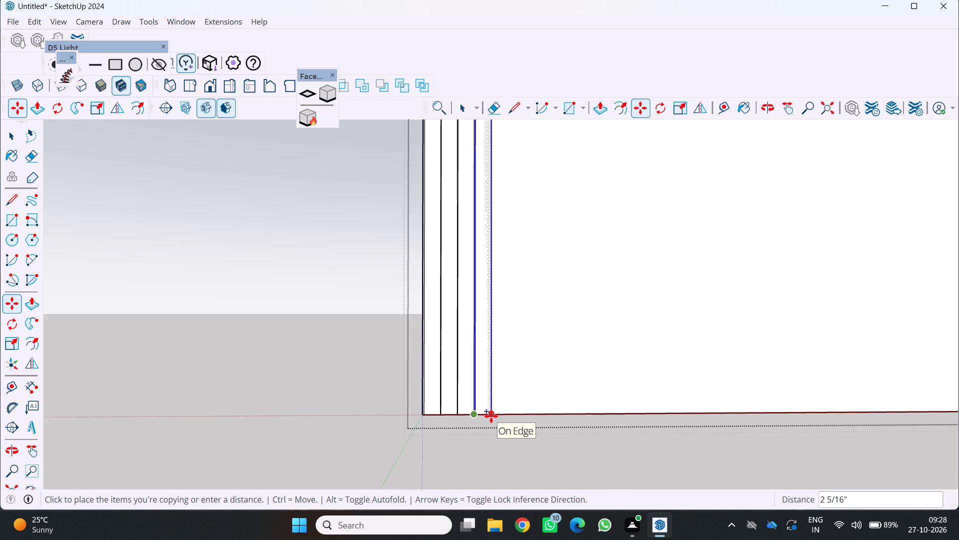
{"action": "left_click", "coordinate": [491, 416]}
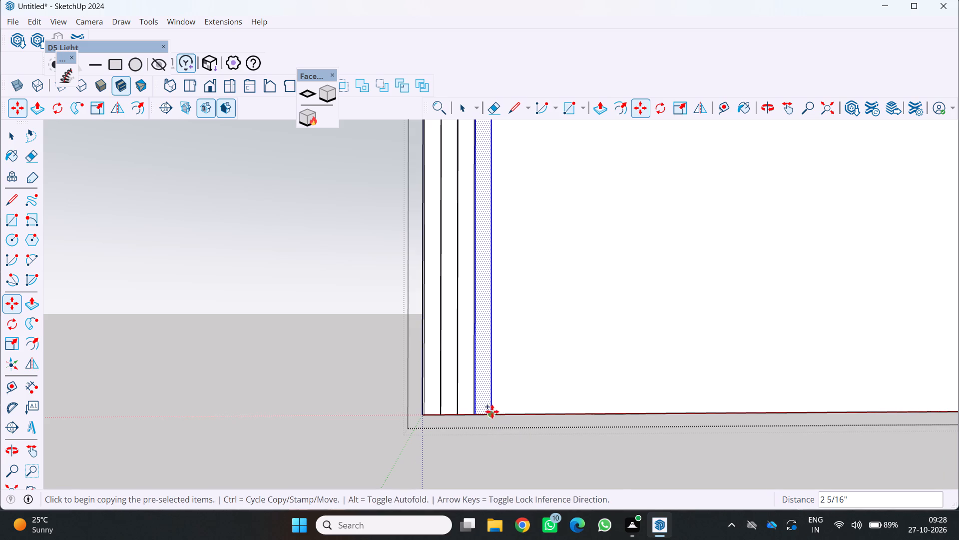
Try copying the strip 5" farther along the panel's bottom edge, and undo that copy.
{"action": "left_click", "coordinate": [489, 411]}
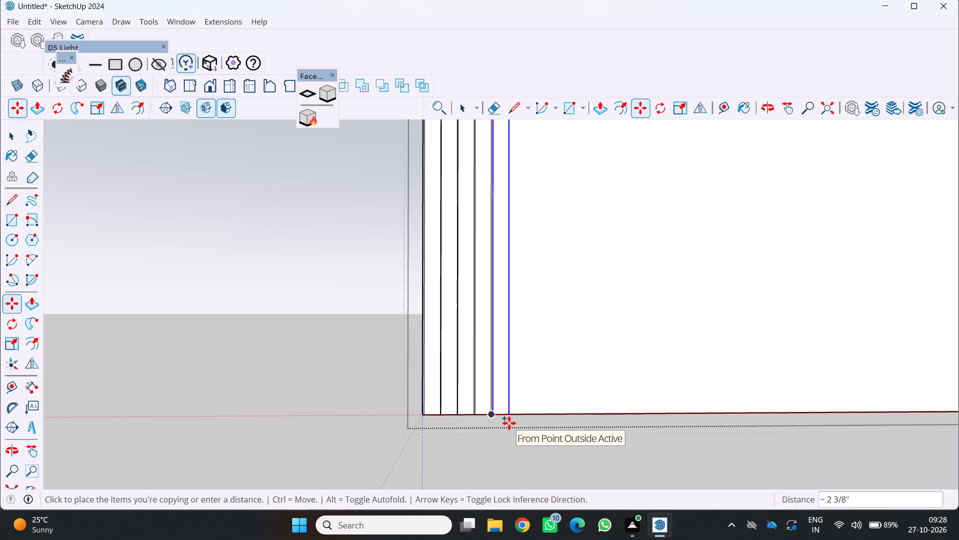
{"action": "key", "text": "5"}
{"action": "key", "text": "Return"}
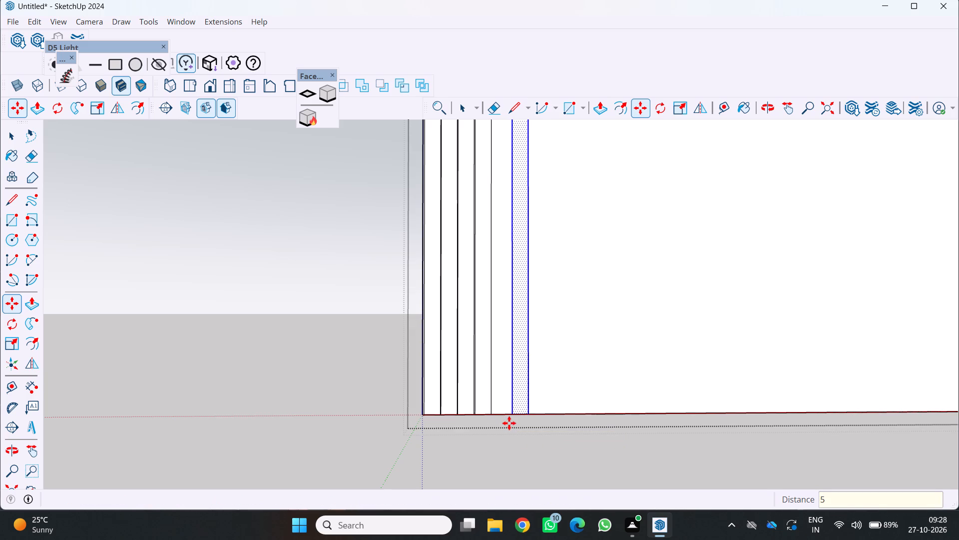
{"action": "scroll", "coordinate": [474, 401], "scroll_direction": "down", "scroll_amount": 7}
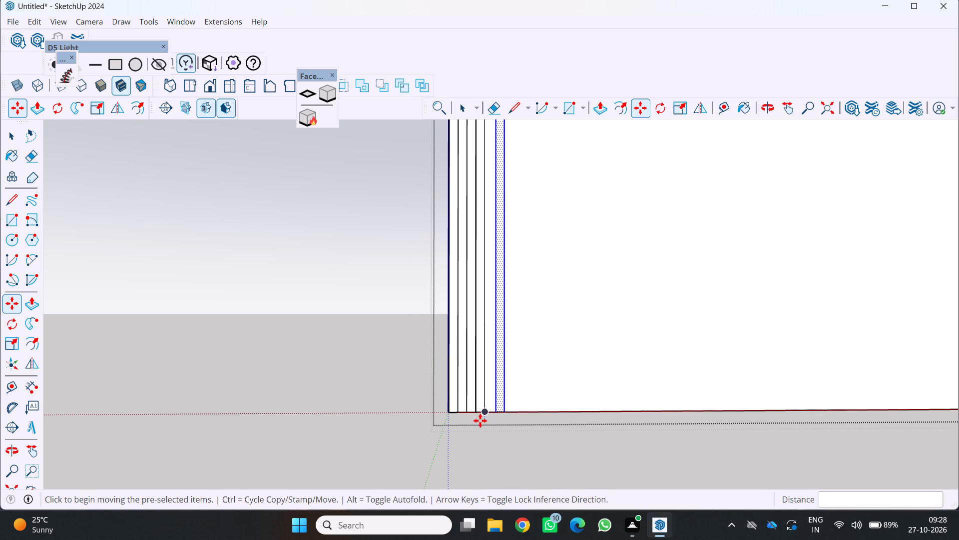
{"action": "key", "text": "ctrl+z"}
Array the last strip's two long edges along the panel's bottom edge as 4X copies at 2 1/4" spacing, and leave the group.
{"action": "scroll", "coordinate": [486, 412], "scroll_direction": "up", "scroll_amount": 2}
{"action": "key", "text": "space"}
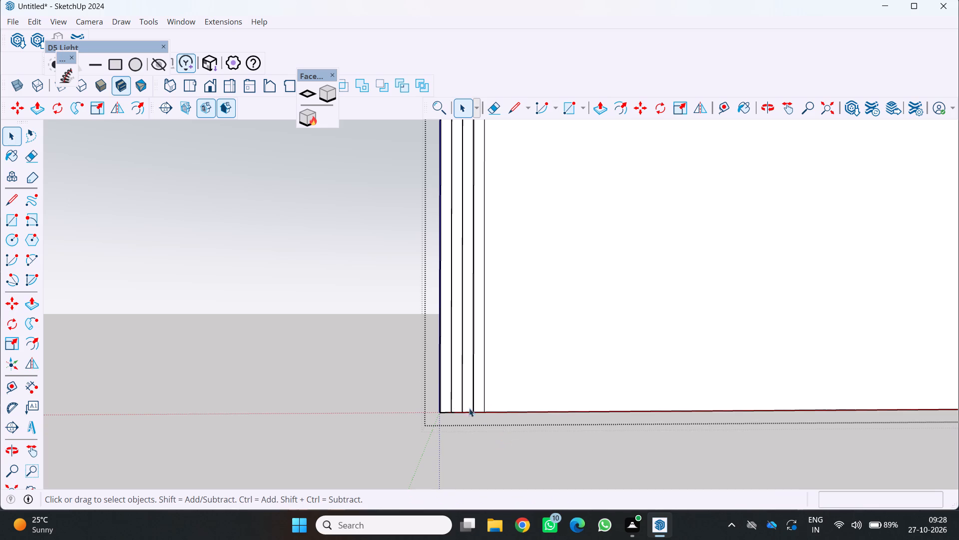
{"action": "key", "text": "space"}
{"action": "scroll", "coordinate": [473, 395], "scroll_direction": "up", "scroll_amount": 2}
{"action": "left_click", "coordinate": [487, 399]}
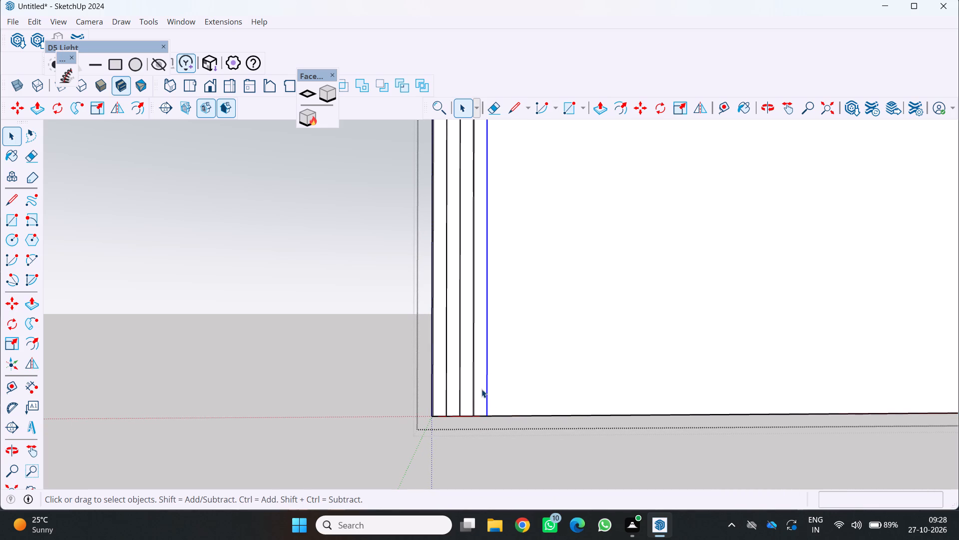
{"action": "left_click", "coordinate": [472, 399]}
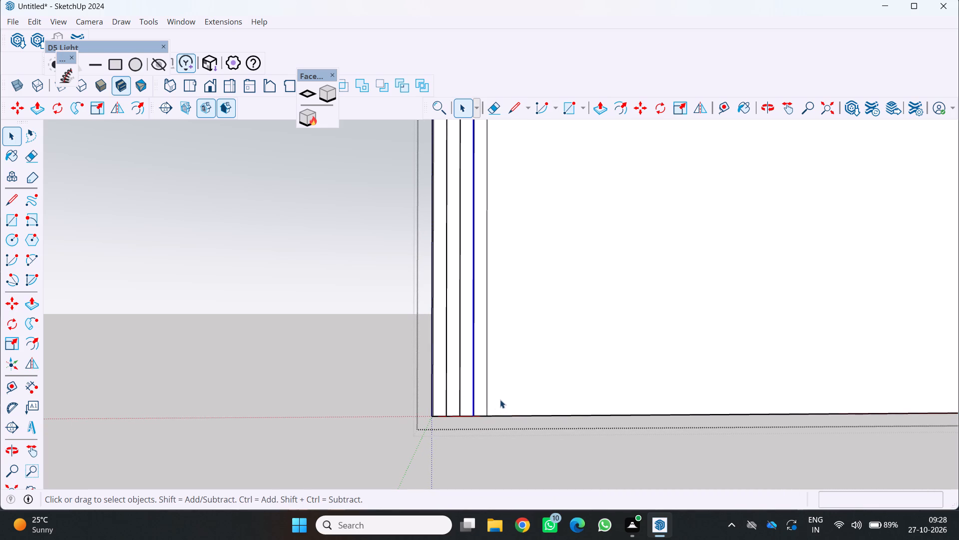
{"action": "left_click", "coordinate": [486, 322], "text": "shift"}
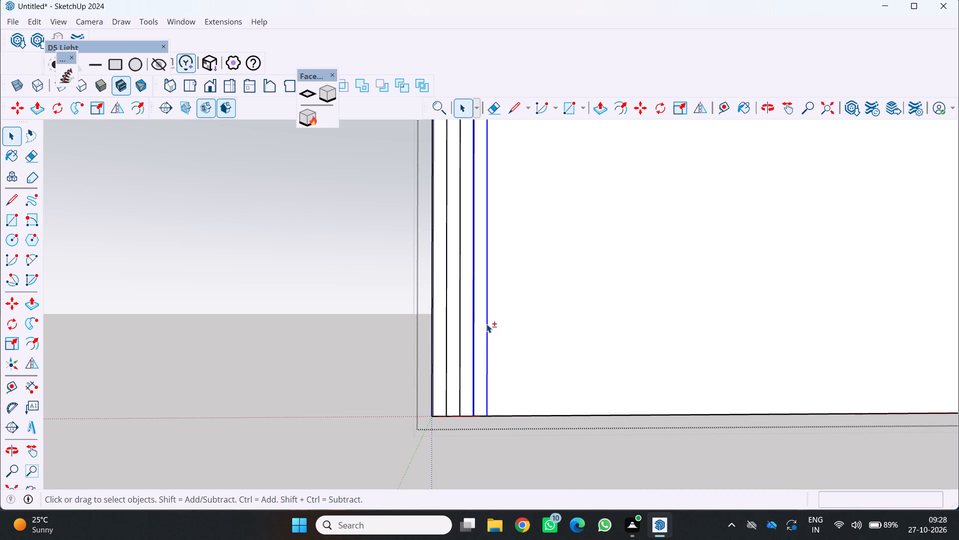
{"action": "key", "text": "m"}
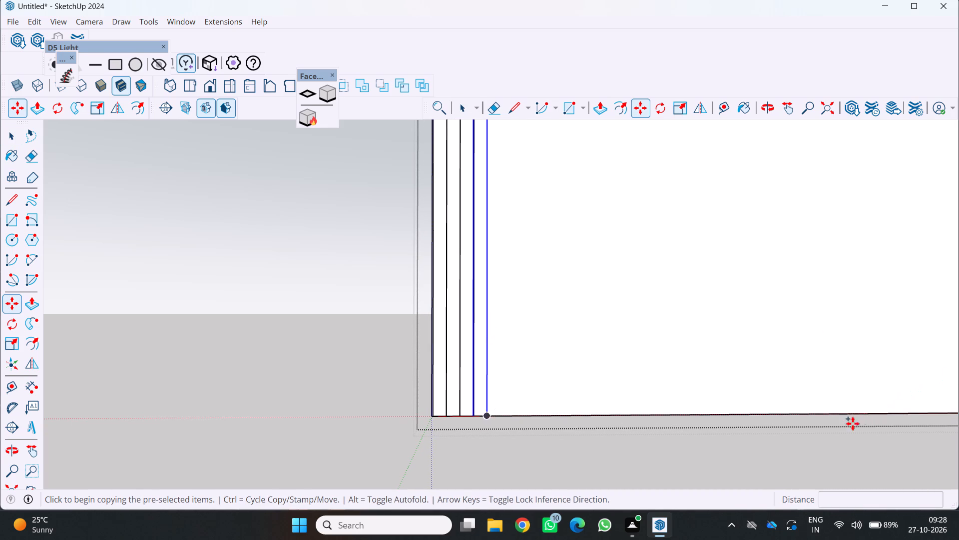
{"action": "scroll", "coordinate": [498, 459], "scroll_direction": "up", "scroll_amount": 1}
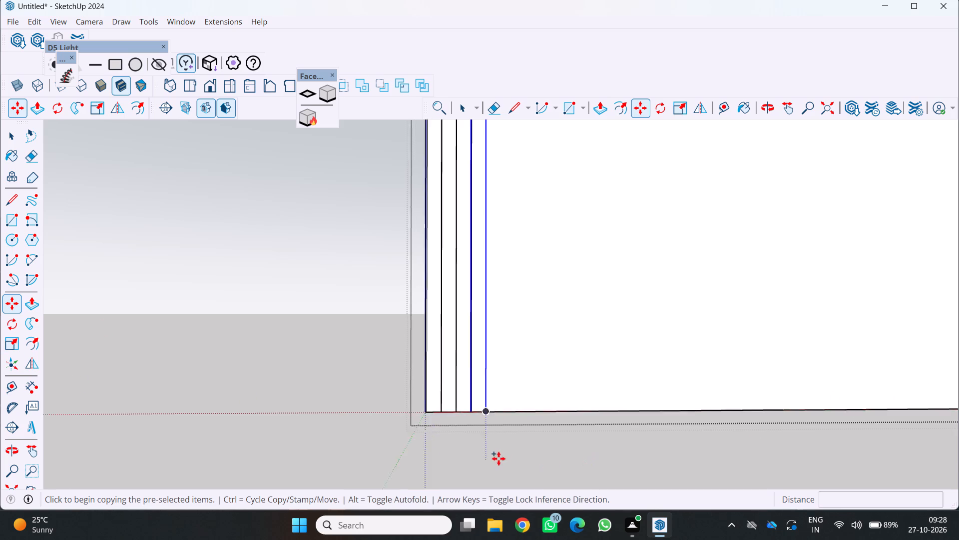
{"action": "scroll", "coordinate": [498, 458], "scroll_direction": "up", "scroll_amount": 2}
{"action": "scroll", "coordinate": [451, 410], "scroll_direction": "up", "scroll_amount": 3}
{"action": "left_click", "coordinate": [496, 399]}
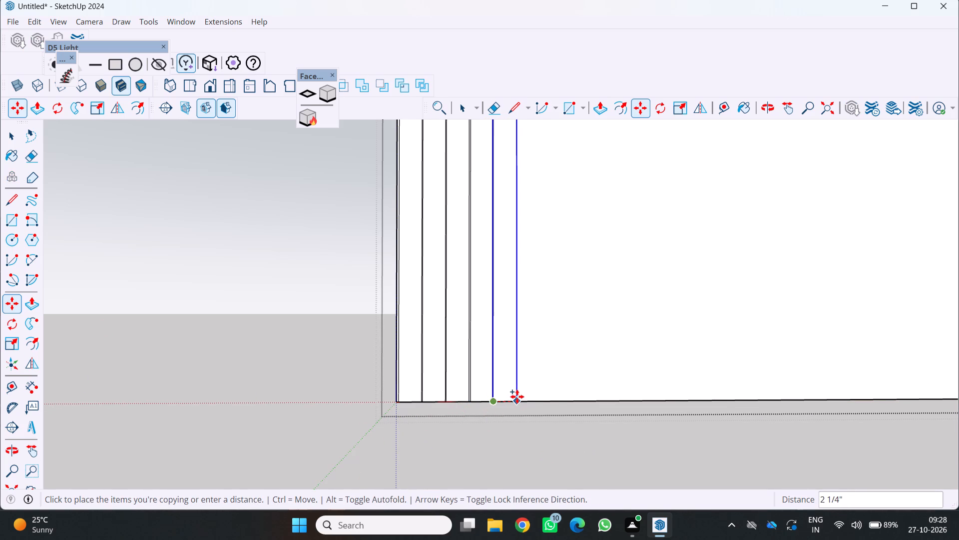
{"action": "left_click", "coordinate": [517, 396]}
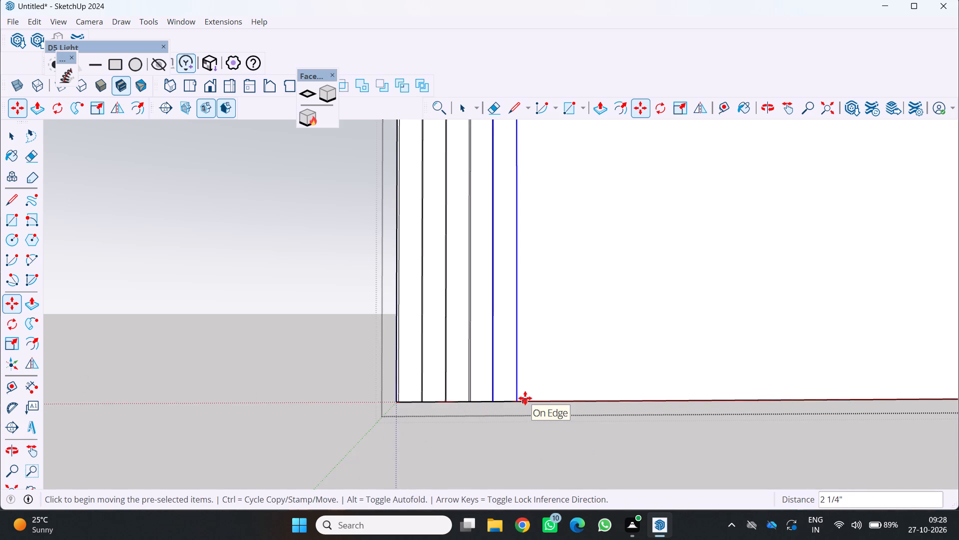
{"action": "key", "text": "4"}
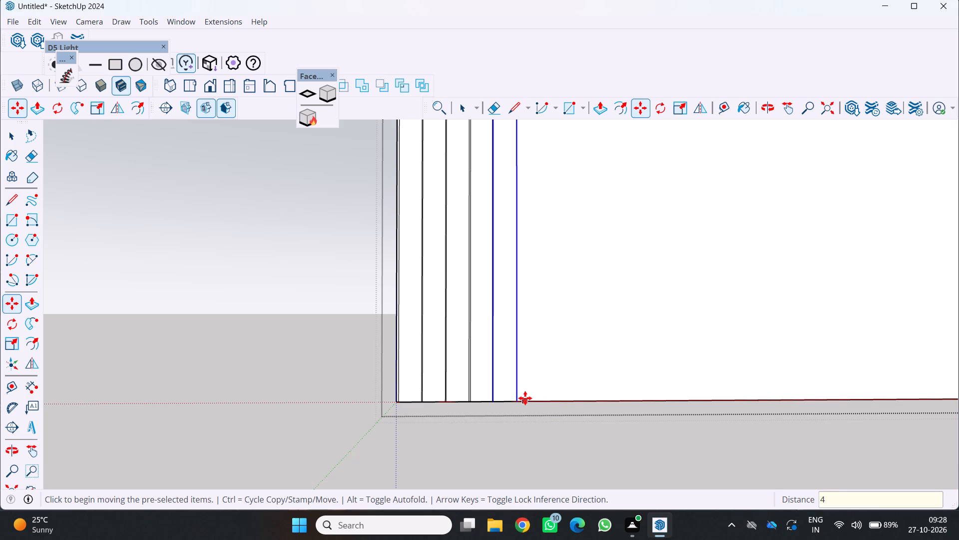
{"action": "key", "text": "x"}
{"action": "key", "text": "Return"}
{"action": "scroll", "coordinate": [510, 397], "scroll_direction": "down", "scroll_amount": 11}
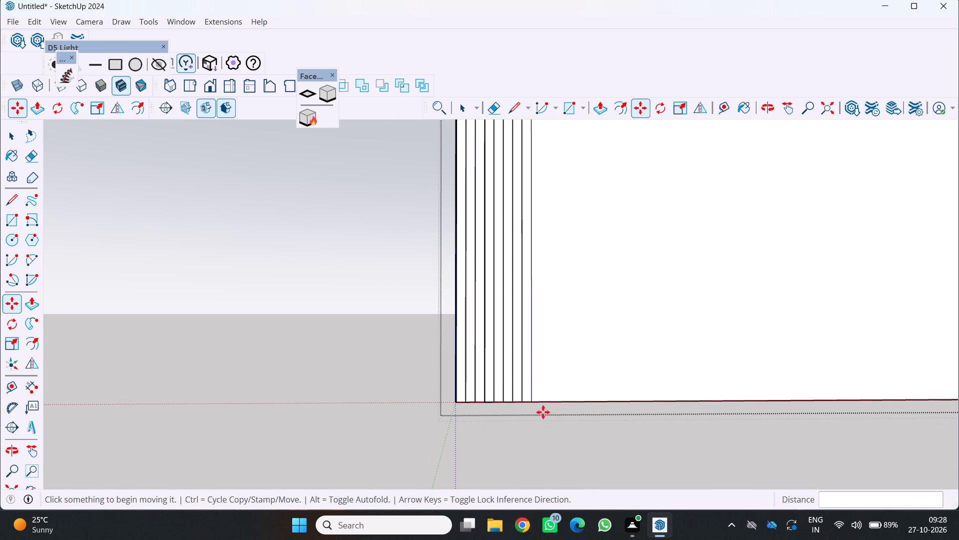
{"action": "key", "text": "space"}
{"action": "left_click", "coordinate": [352, 427]}
{"action": "scroll", "coordinate": [524, 426], "scroll_direction": "down", "scroll_amount": 5}
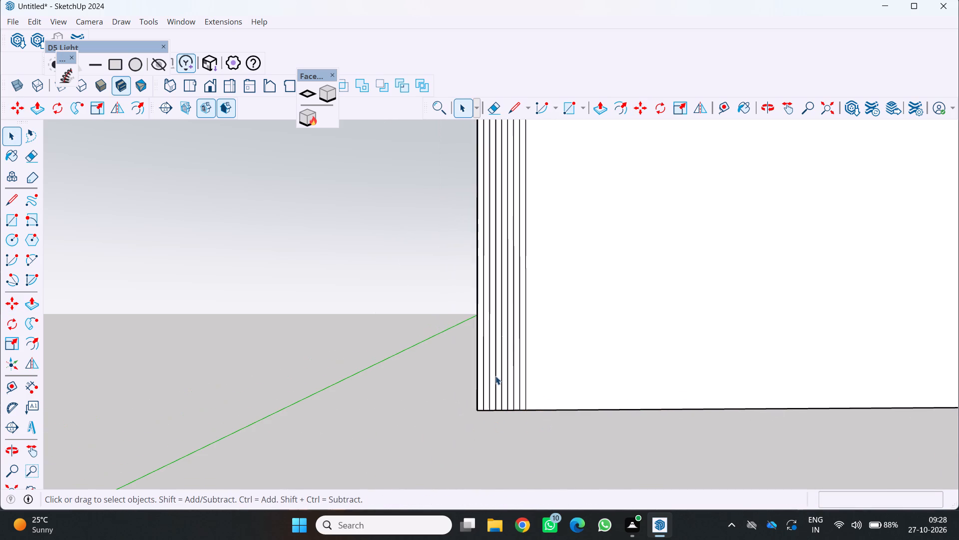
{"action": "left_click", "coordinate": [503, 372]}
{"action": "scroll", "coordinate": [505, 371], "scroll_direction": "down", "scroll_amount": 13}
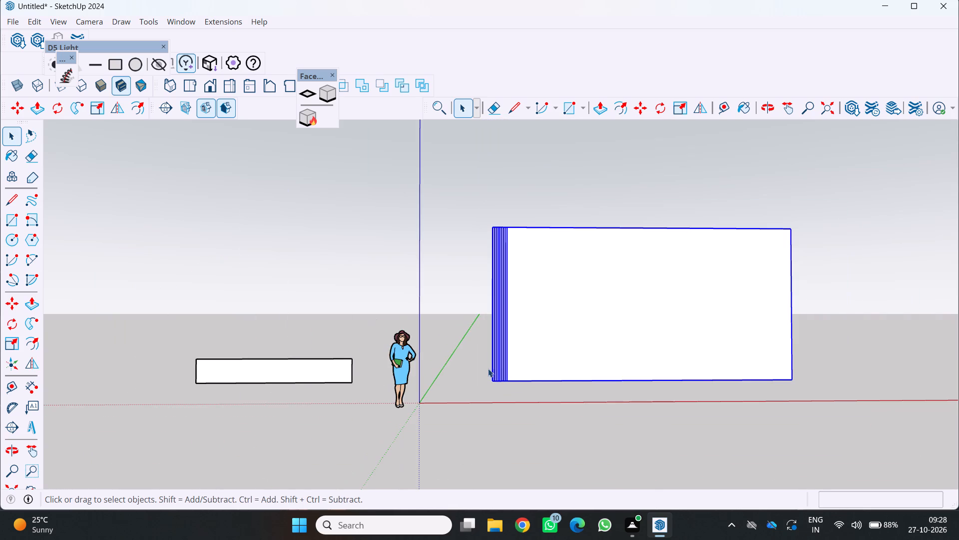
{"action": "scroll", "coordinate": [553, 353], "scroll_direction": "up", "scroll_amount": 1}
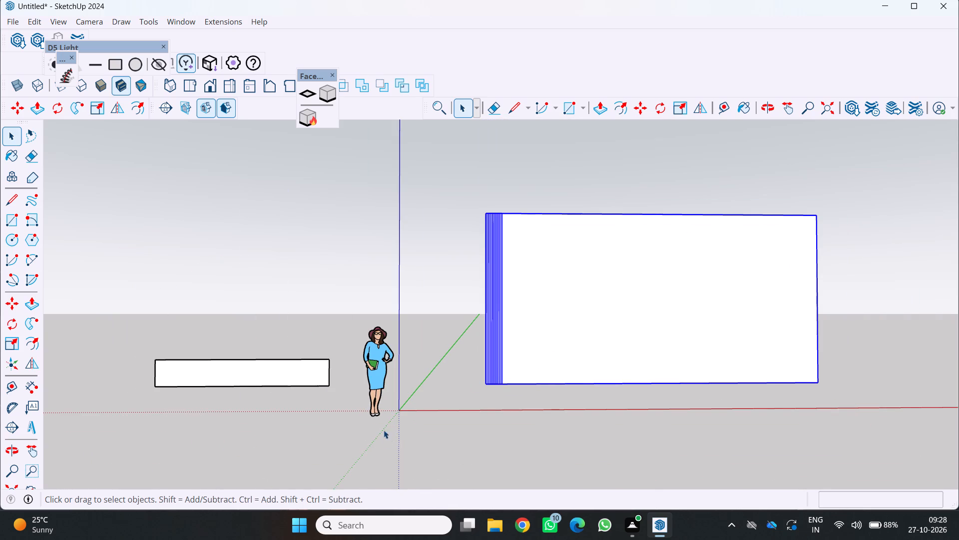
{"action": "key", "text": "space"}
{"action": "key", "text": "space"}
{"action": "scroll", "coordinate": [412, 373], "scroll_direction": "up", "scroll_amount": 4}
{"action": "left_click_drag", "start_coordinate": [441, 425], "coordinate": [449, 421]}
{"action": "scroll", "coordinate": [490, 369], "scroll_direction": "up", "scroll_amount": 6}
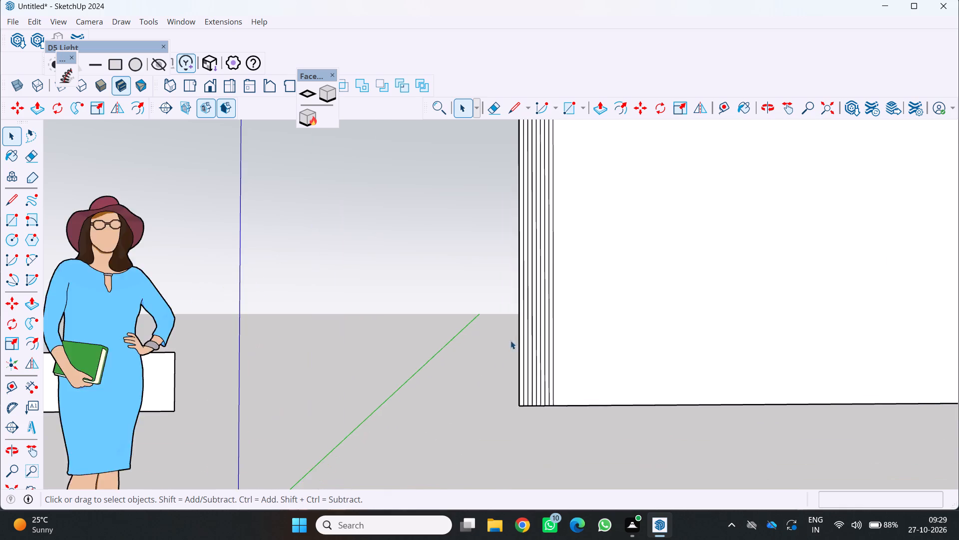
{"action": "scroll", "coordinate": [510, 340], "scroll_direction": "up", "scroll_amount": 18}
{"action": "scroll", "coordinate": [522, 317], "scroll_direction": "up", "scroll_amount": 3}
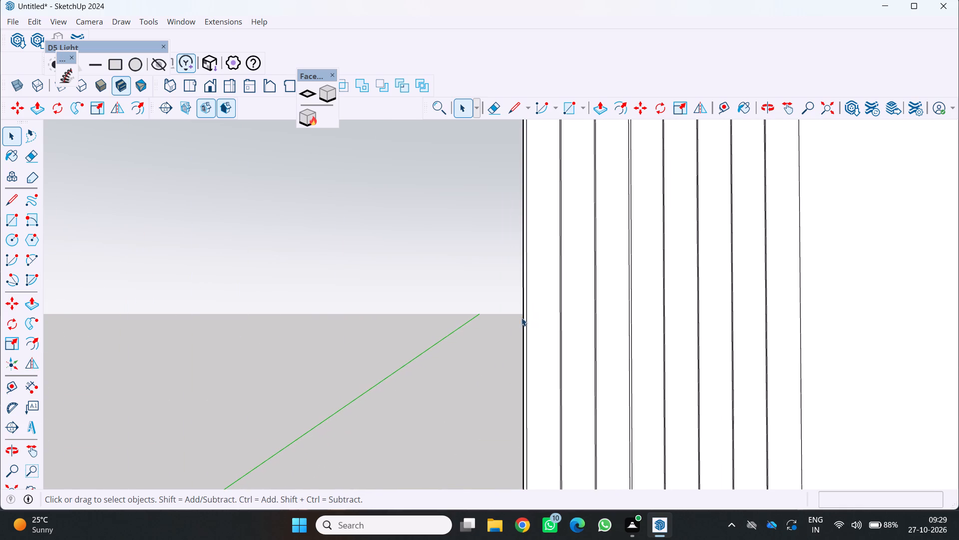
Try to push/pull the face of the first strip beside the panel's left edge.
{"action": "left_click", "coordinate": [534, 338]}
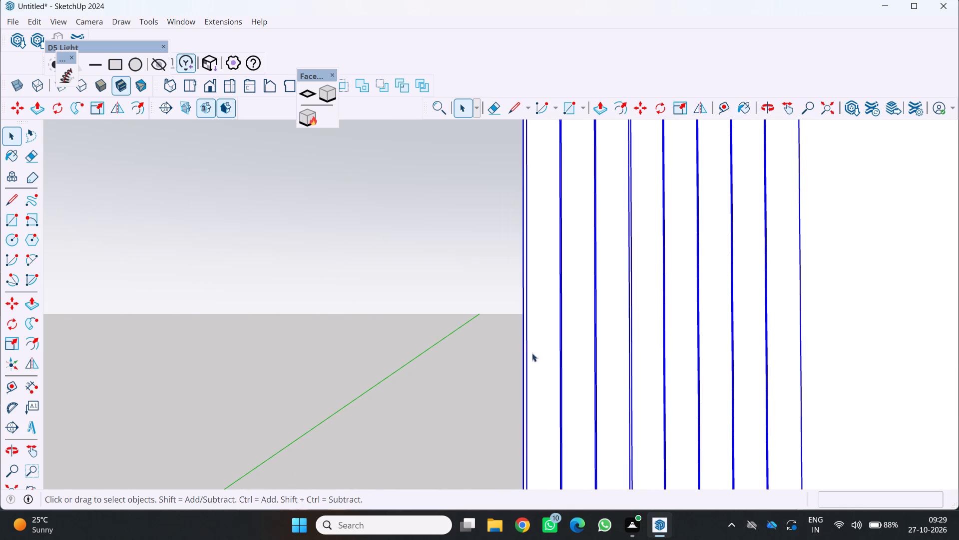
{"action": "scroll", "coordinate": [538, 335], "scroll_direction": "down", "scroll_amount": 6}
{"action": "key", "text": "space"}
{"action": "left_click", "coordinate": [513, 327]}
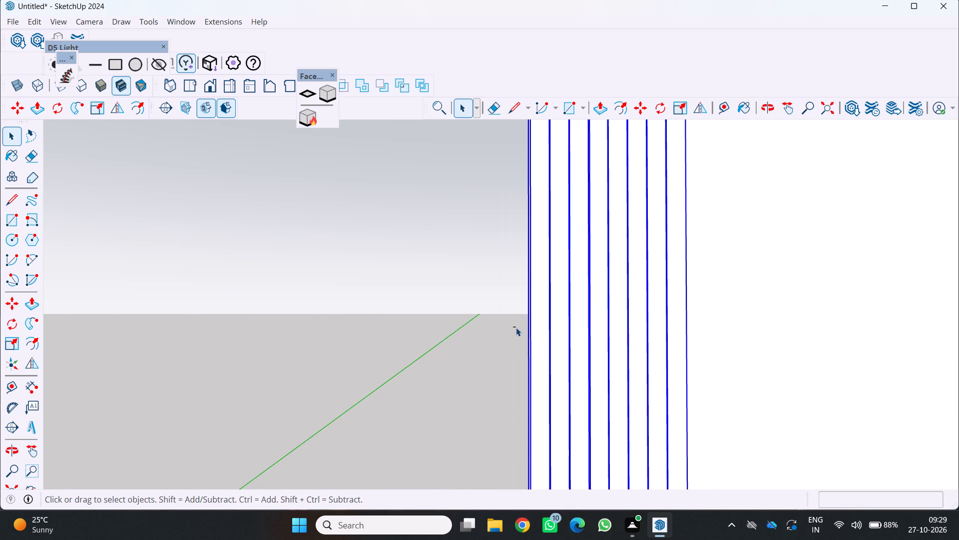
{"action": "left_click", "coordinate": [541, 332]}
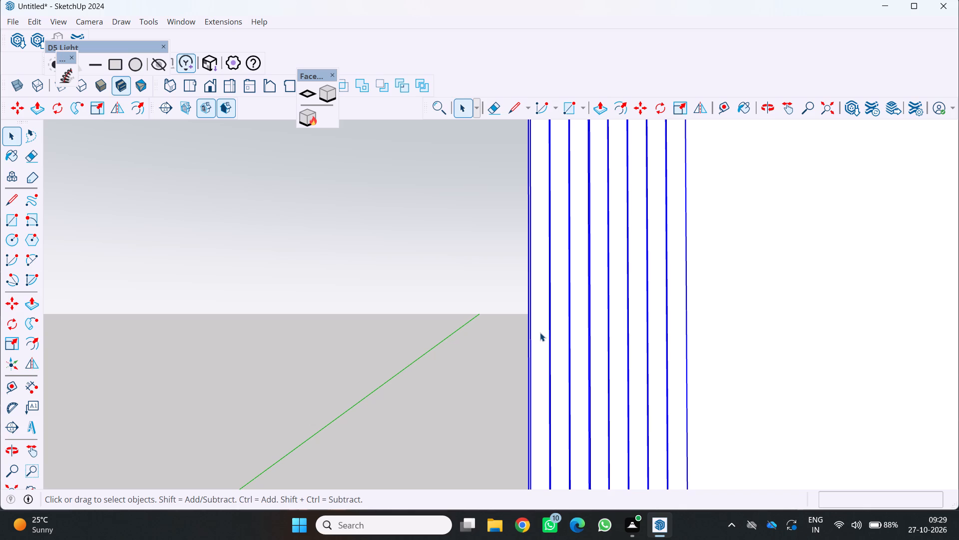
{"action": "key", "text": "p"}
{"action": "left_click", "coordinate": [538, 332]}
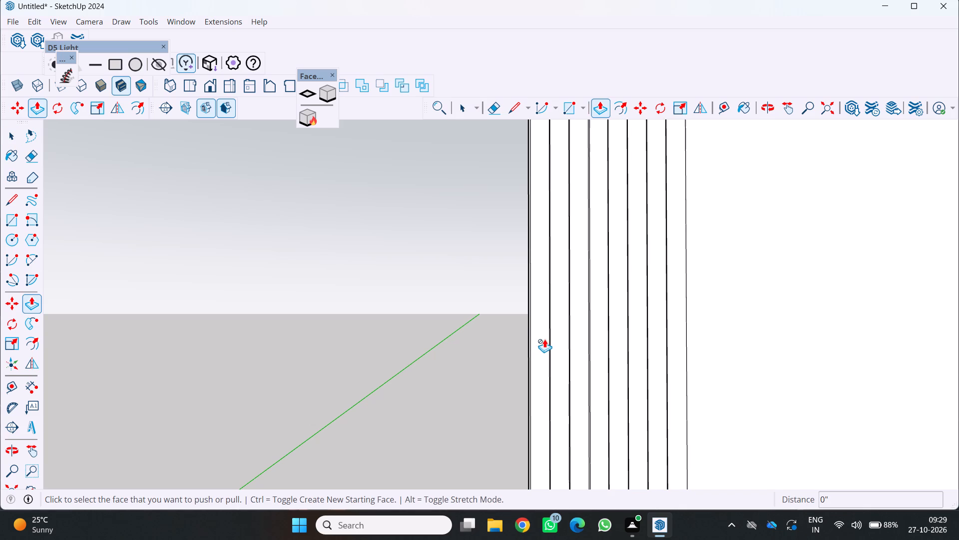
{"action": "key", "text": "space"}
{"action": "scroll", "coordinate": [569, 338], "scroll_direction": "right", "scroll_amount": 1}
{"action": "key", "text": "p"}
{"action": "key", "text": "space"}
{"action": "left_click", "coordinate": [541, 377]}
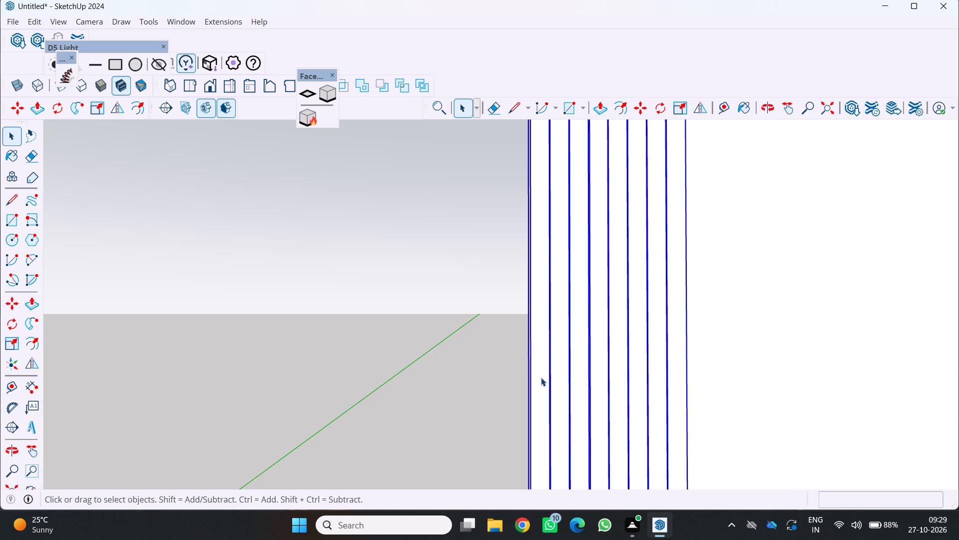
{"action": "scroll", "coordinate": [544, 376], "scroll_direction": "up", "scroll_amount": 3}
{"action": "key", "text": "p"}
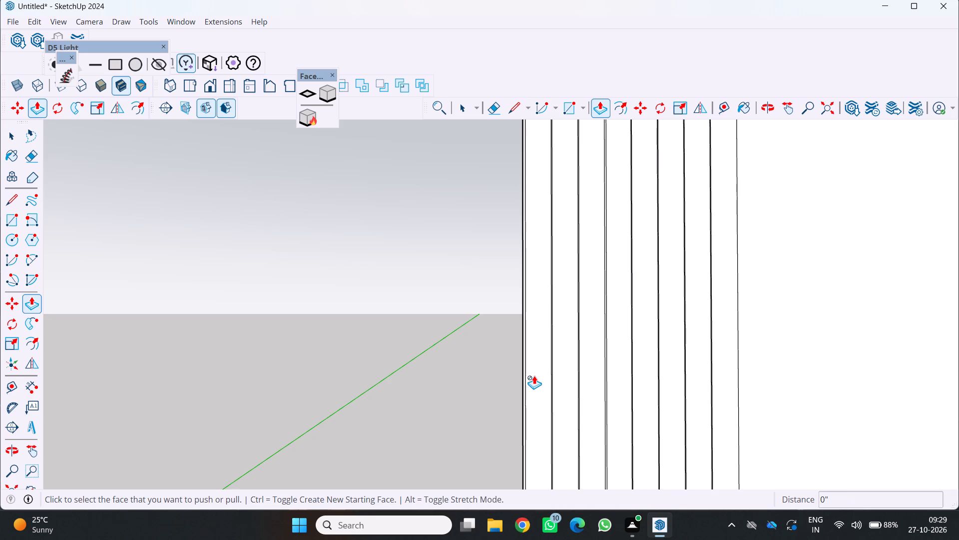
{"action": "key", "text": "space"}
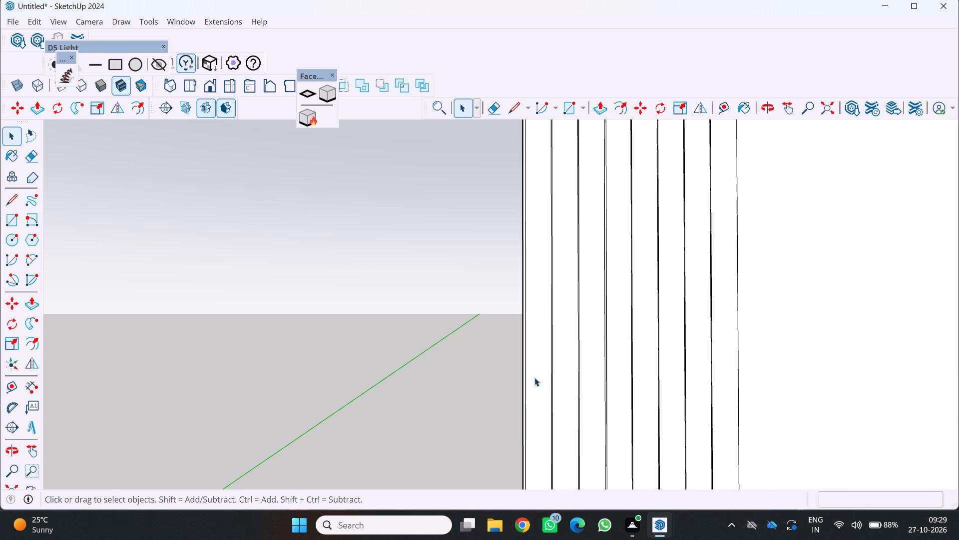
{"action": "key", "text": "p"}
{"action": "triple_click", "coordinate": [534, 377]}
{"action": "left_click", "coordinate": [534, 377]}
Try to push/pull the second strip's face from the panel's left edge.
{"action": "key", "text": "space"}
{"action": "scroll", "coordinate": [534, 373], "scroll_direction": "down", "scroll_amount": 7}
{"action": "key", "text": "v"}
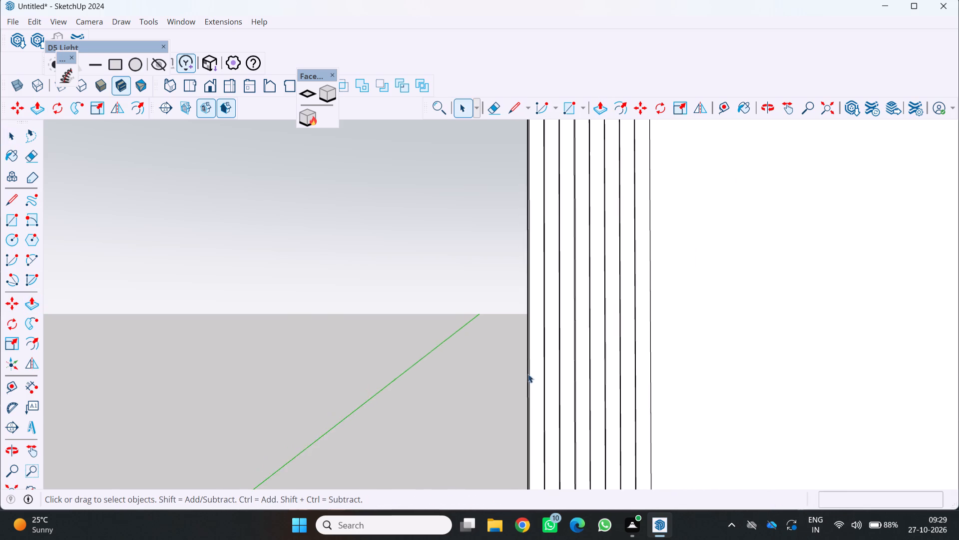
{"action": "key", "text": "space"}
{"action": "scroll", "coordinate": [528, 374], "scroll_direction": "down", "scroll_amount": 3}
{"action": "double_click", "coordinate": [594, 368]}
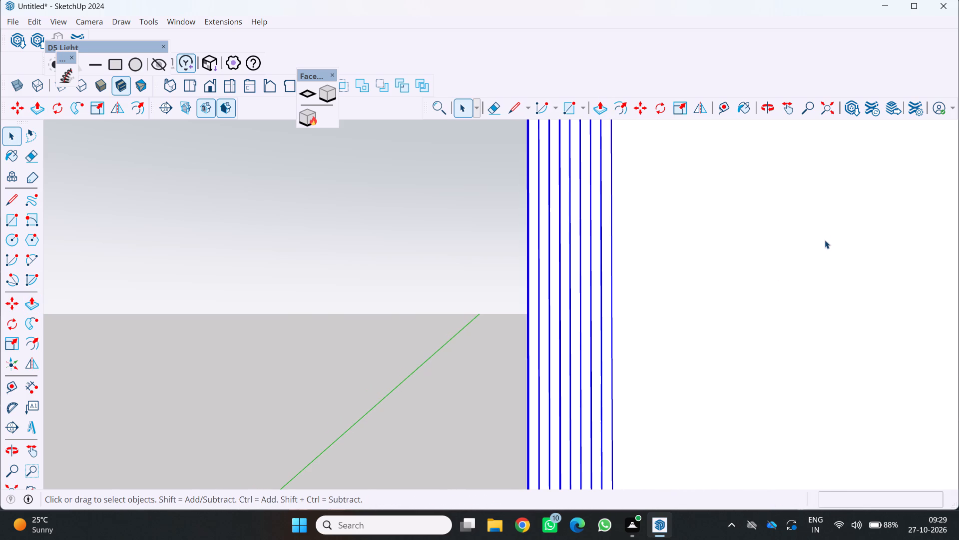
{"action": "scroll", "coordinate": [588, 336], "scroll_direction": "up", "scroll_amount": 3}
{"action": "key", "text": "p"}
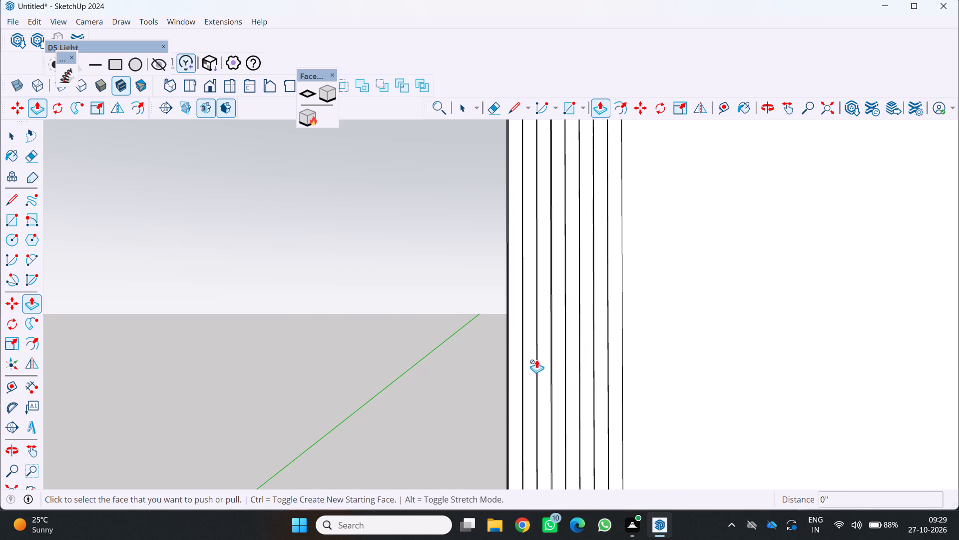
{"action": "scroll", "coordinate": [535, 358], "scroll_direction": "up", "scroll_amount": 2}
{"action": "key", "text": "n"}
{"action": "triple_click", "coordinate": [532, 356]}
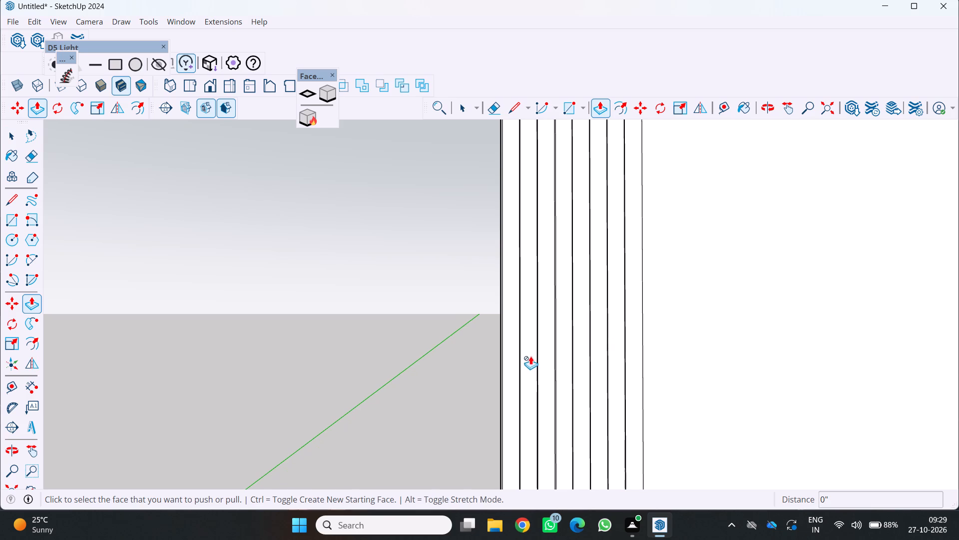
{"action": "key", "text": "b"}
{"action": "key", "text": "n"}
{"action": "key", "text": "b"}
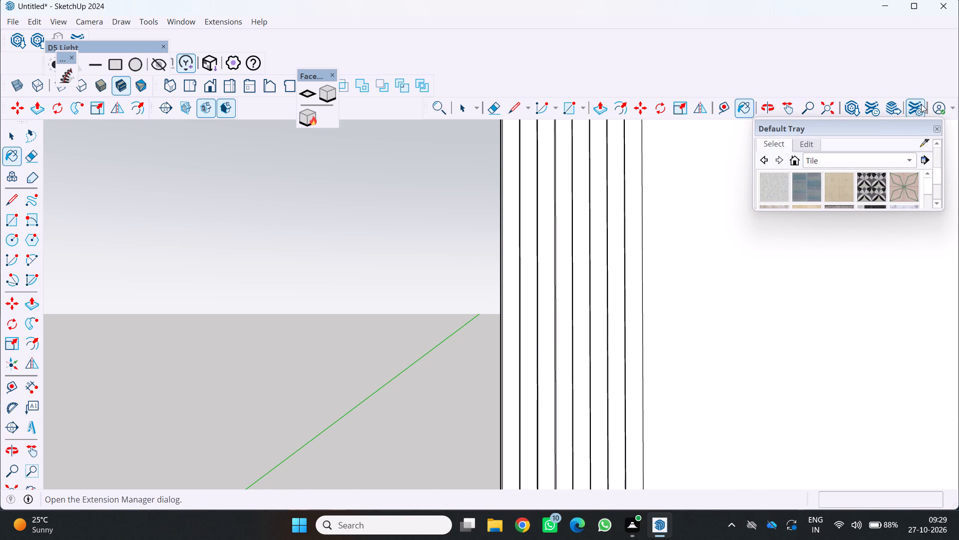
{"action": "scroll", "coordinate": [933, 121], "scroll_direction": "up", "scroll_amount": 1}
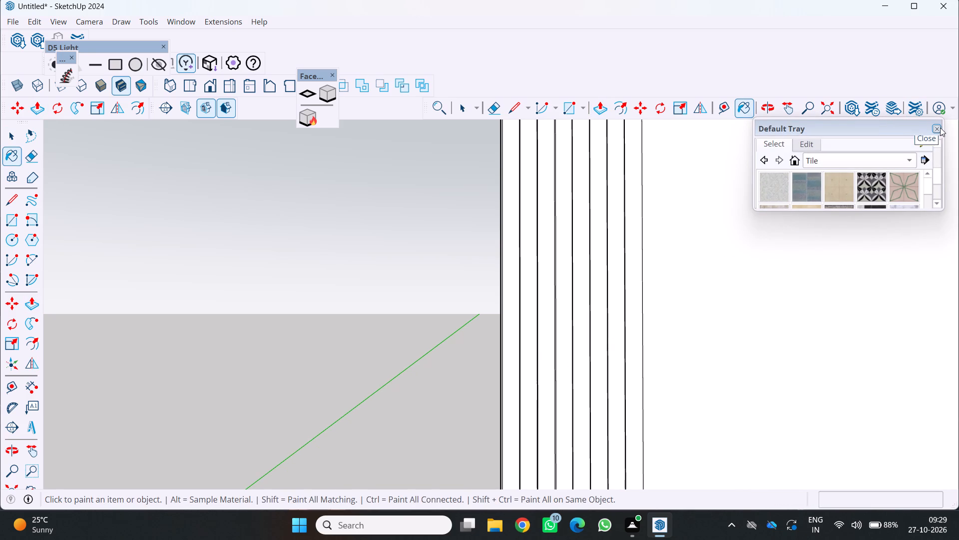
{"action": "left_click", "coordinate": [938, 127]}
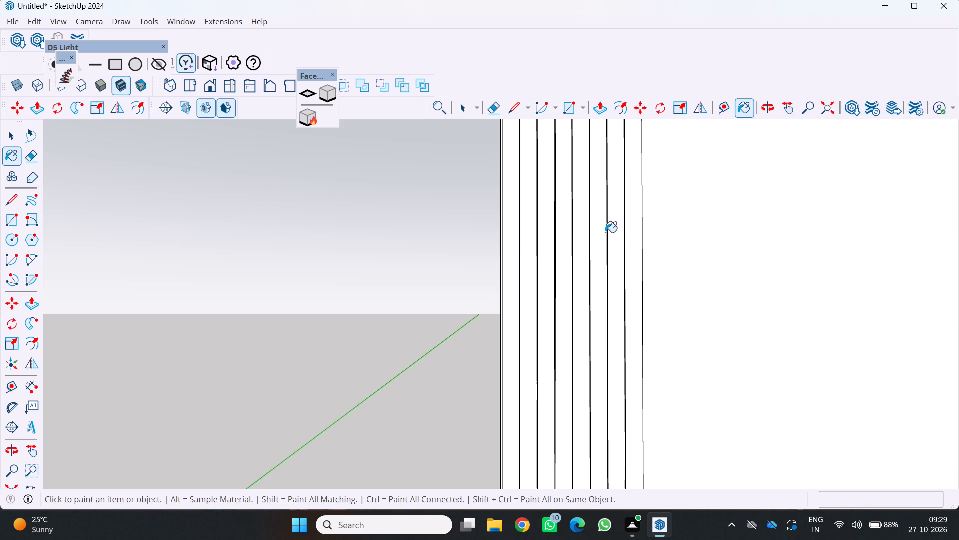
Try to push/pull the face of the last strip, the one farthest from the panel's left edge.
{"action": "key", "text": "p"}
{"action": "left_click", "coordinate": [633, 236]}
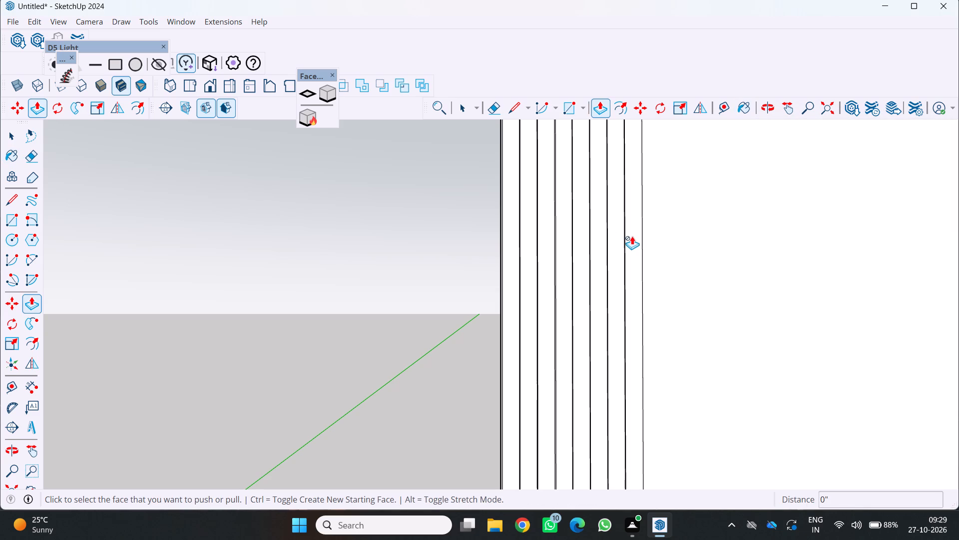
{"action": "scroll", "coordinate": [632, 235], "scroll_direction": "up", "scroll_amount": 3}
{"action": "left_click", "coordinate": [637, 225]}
Enter the panel group and pull the last strip's face, farthest from the panel's left edge, out 2".
{"action": "key", "text": "m"}
{"action": "key", "text": "space"}
{"action": "triple_click", "coordinate": [630, 234]}
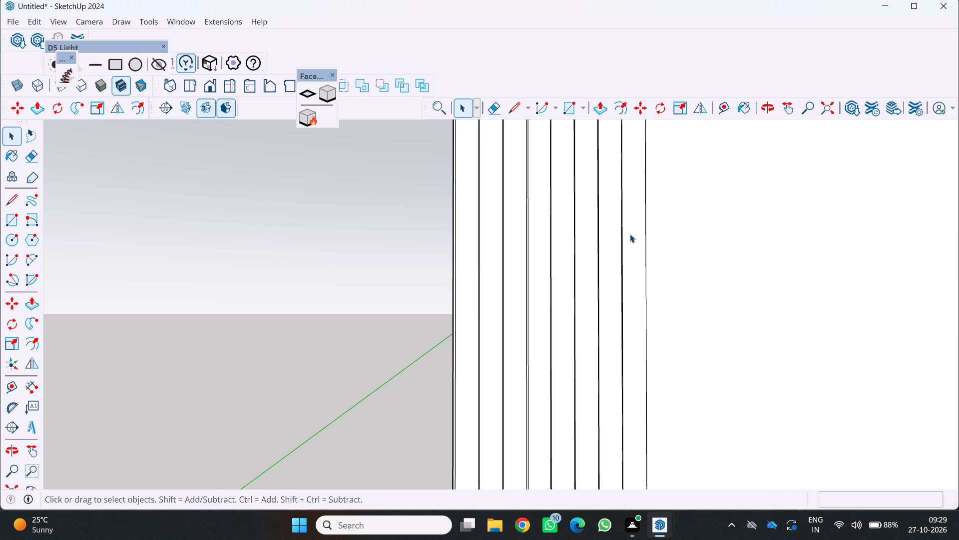
{"action": "left_click", "coordinate": [628, 233]}
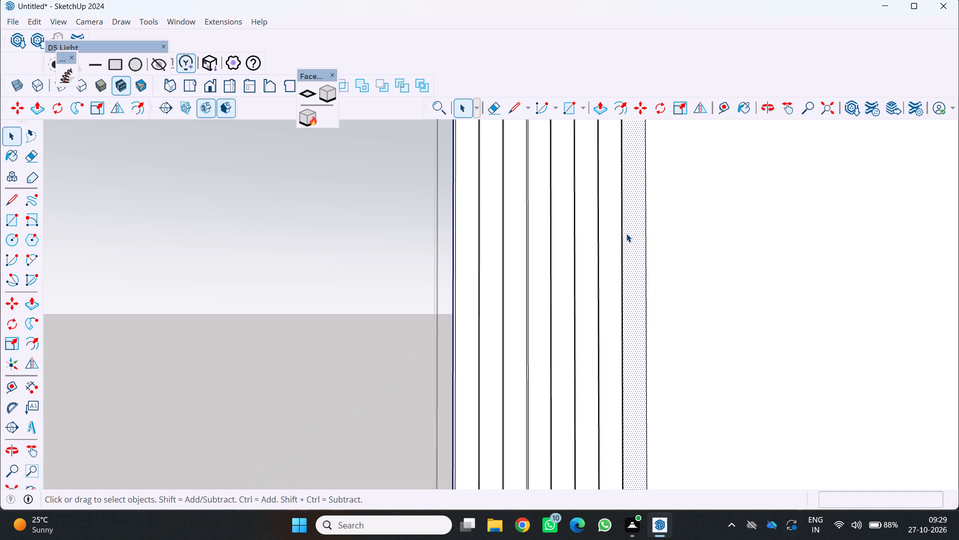
{"action": "left_click", "coordinate": [635, 238]}
{"action": "scroll", "coordinate": [625, 249], "scroll_direction": "down", "scroll_amount": 5}
{"action": "middle_click_drag", "start_coordinate": [625, 248], "coordinate": [452, 288]}
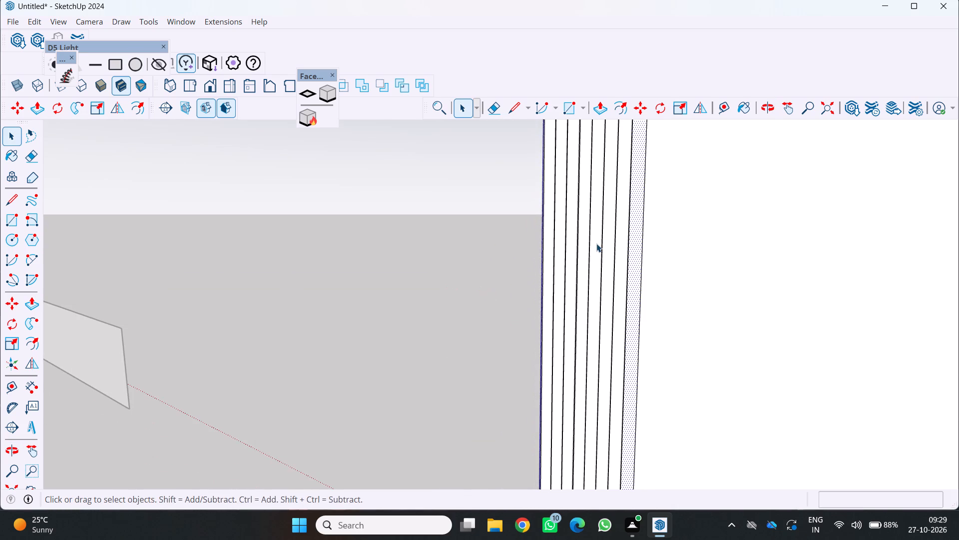
{"action": "key", "text": "p"}
{"action": "scroll", "coordinate": [634, 261], "scroll_direction": "up", "scroll_amount": 5}
{"action": "left_click_drag", "start_coordinate": [633, 258], "coordinate": [614, 274]}
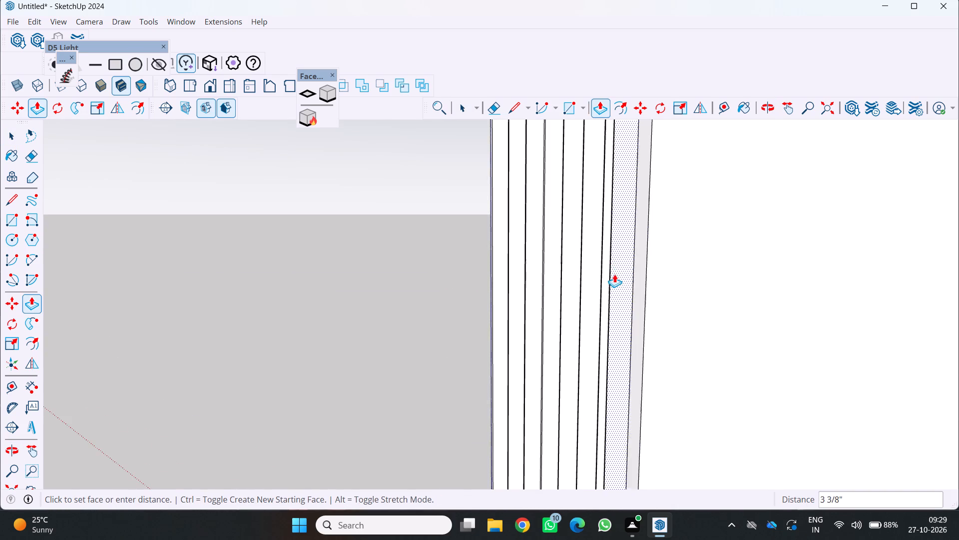
{"action": "left_click_drag", "start_coordinate": [614, 274], "coordinate": [628, 275]}
{"action": "scroll", "coordinate": [627, 270], "scroll_direction": "down", "scroll_amount": 3}
{"action": "left_click_drag", "start_coordinate": [631, 262], "coordinate": [646, 260]}
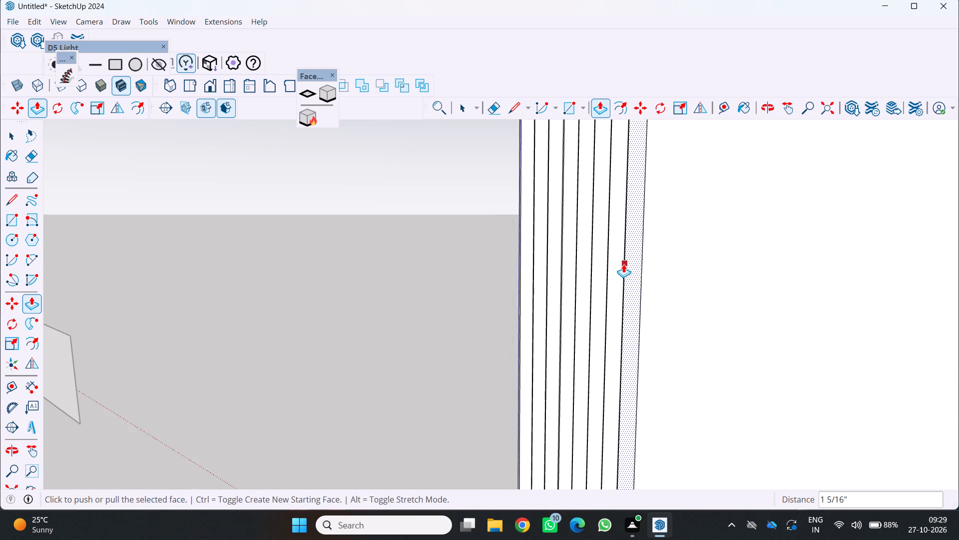
{"action": "key", "text": "2"}
{"action": "left_click", "coordinate": [626, 269]}
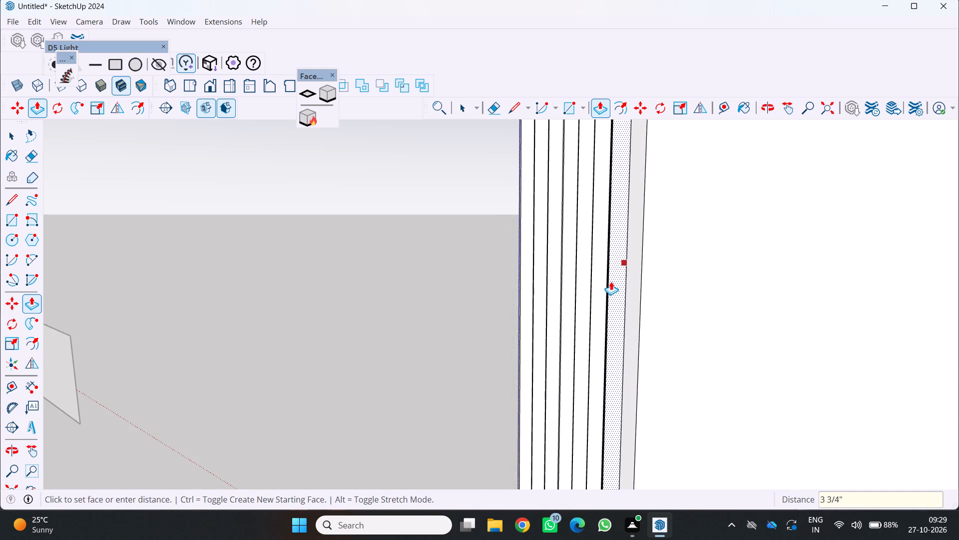
{"action": "key", "text": "2"}
{"action": "key", "text": "Return"}
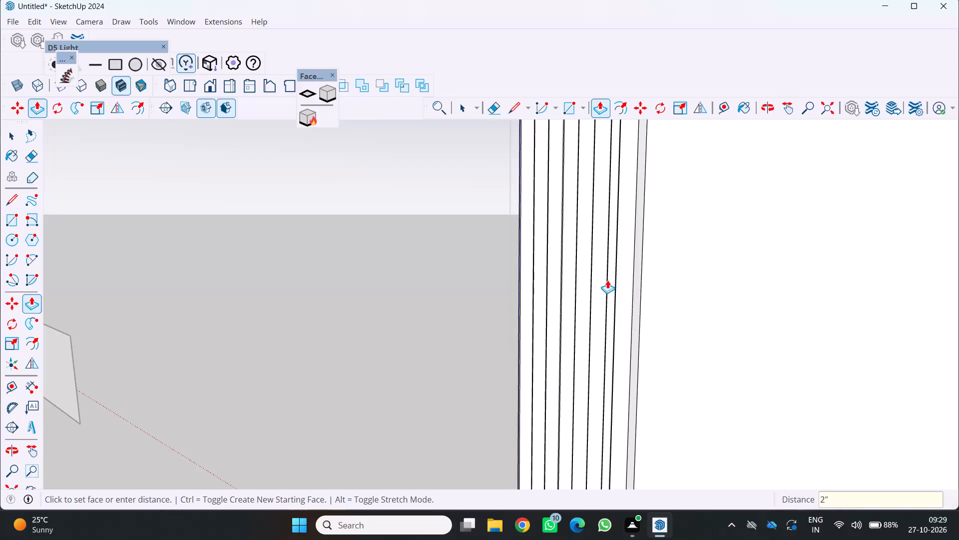
Pull the faces of the next two strips toward the panel's left edge out 2" each.
{"action": "middle_click_drag", "start_coordinate": [661, 268], "coordinate": [543, 322]}
{"action": "scroll", "coordinate": [544, 322], "scroll_direction": "down", "scroll_amount": 4}
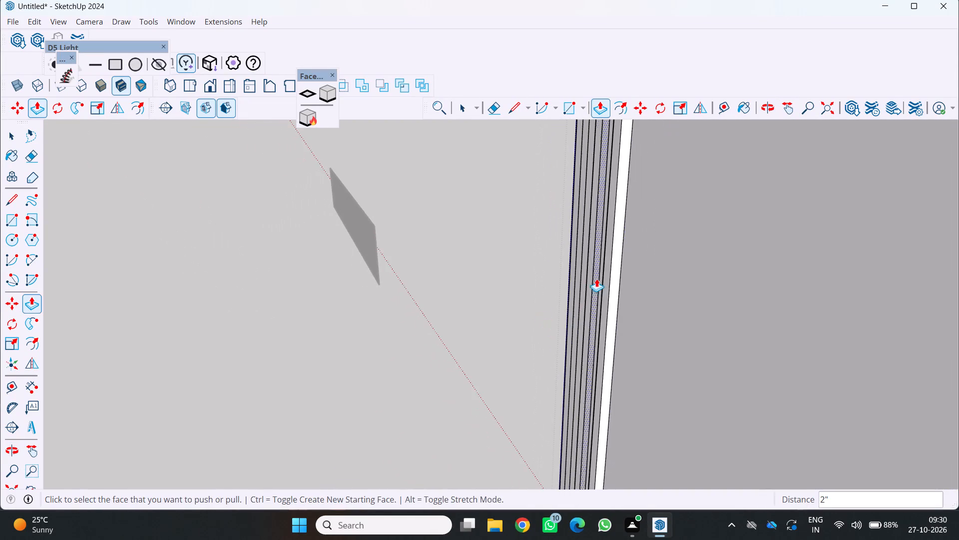
{"action": "middle_click_drag", "start_coordinate": [597, 278], "coordinate": [770, 284]}
{"action": "scroll", "coordinate": [600, 277], "scroll_direction": "up", "scroll_amount": 4}
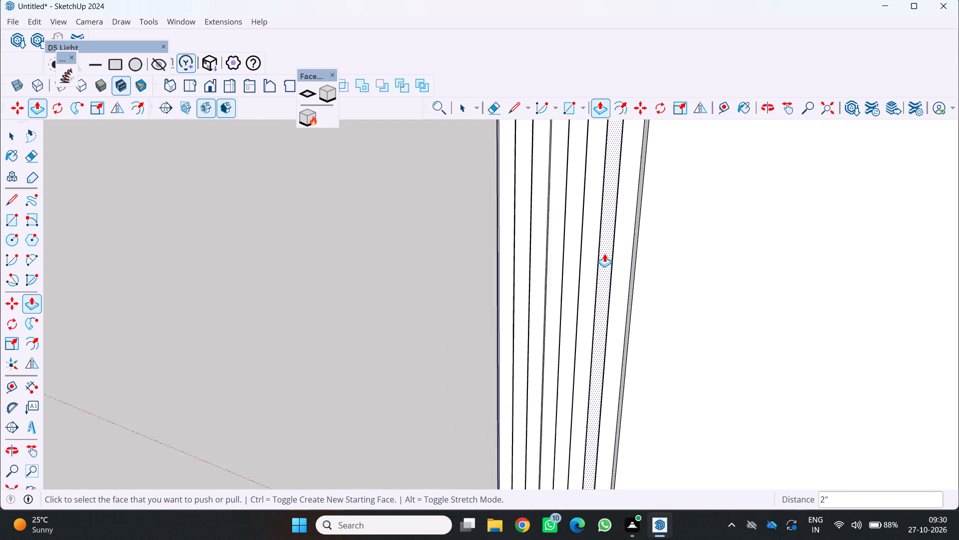
{"action": "scroll", "coordinate": [604, 253], "scroll_direction": "up", "scroll_amount": 4}
{"action": "left_click", "coordinate": [604, 238]}
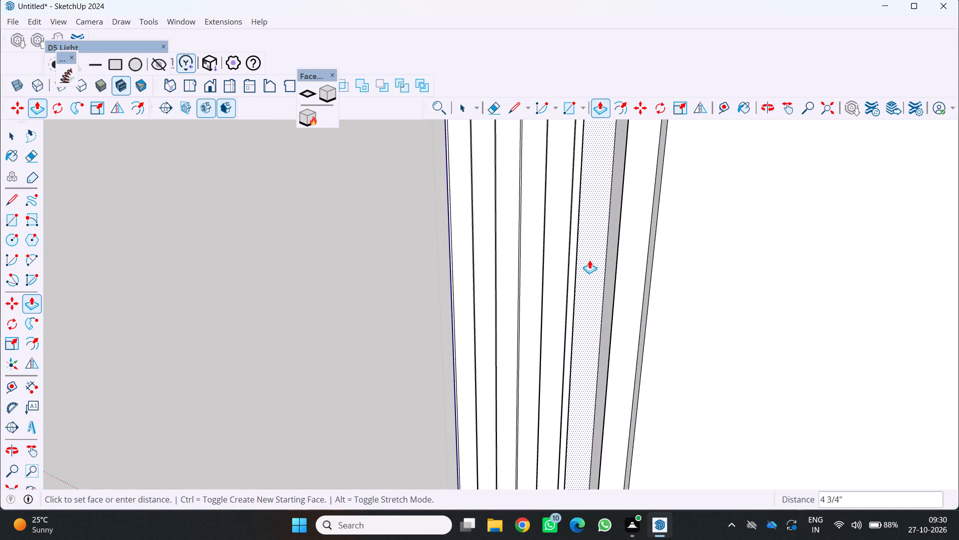
{"action": "key", "text": "2"}
{"action": "key", "text": "Return"}
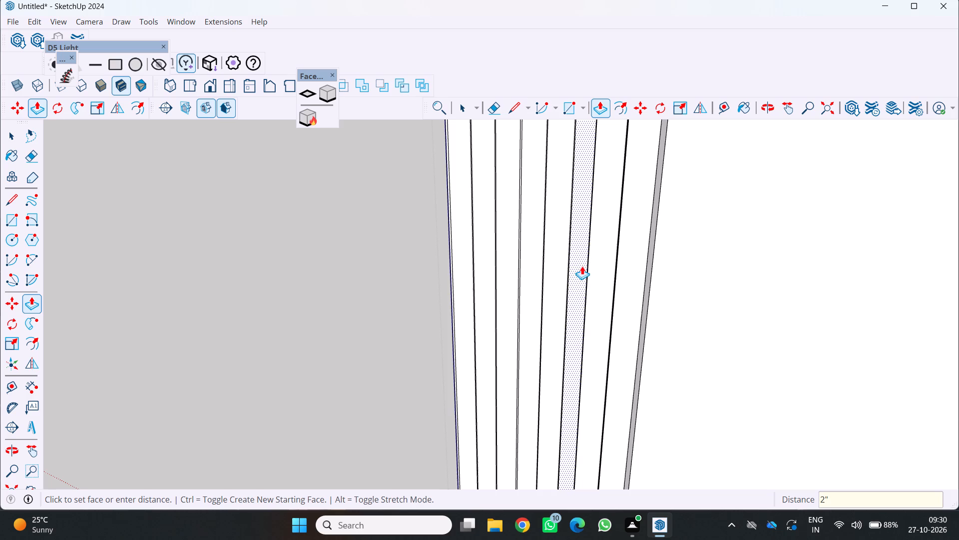
{"action": "double_click", "coordinate": [571, 266]}
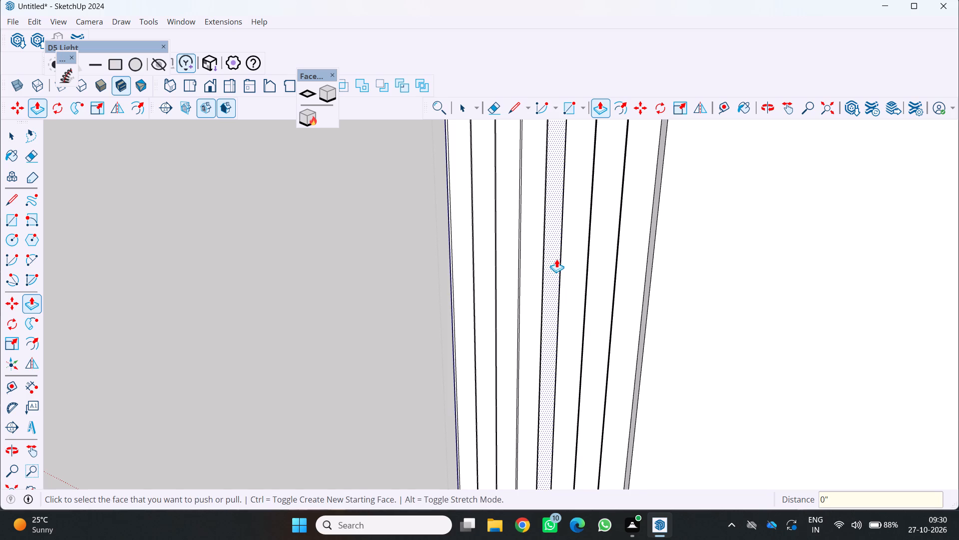
Pull the fifth strip's face, counted from the panel's left edge, out until flush with the neighbouring raised strip.
{"action": "scroll", "coordinate": [556, 257], "scroll_direction": "up", "scroll_amount": 2}
{"action": "double_click", "coordinate": [553, 254]}
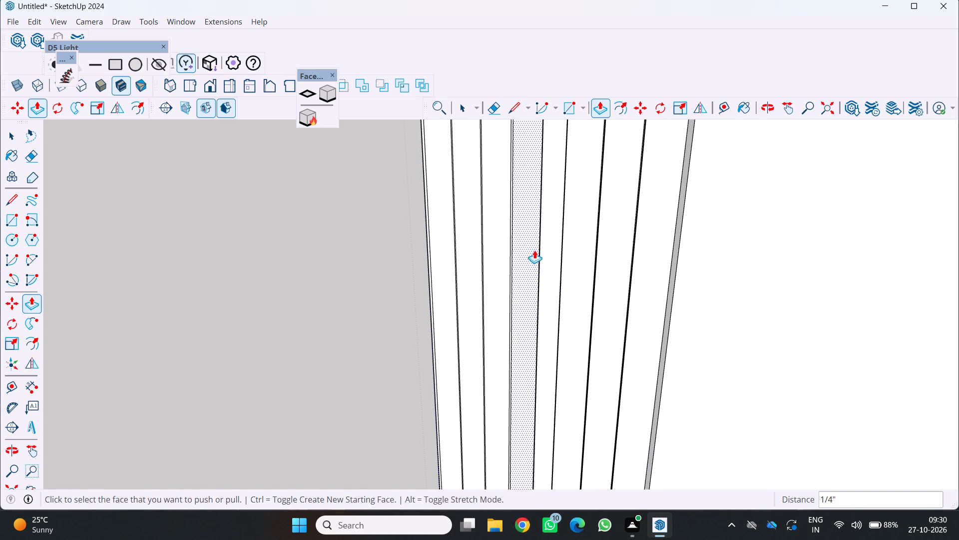
{"action": "middle_click_drag", "start_coordinate": [540, 251], "coordinate": [723, 242]}
{"action": "triple_click", "coordinate": [541, 248]}
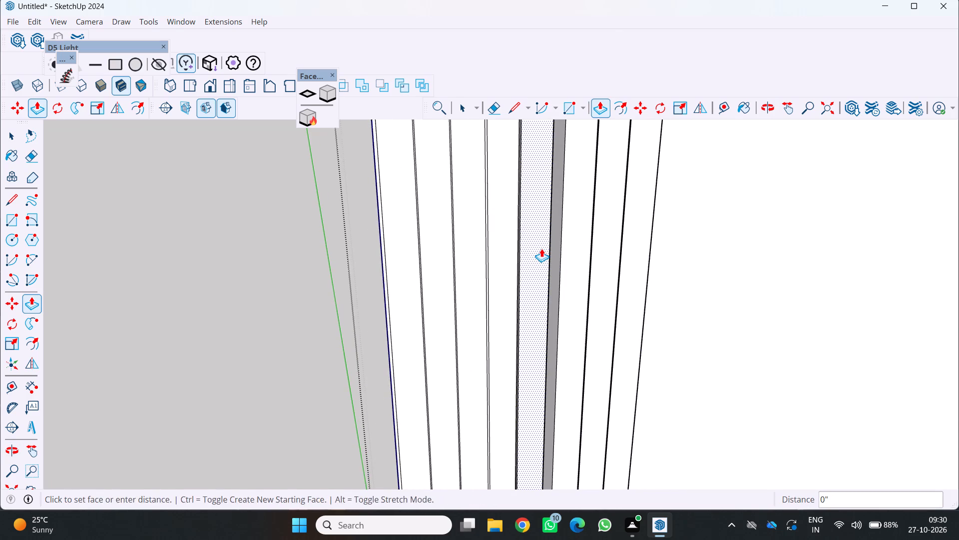
{"action": "triple_click", "coordinate": [541, 248]}
{"action": "triple_click", "coordinate": [538, 247]}
{"action": "left_click", "coordinate": [538, 247]}
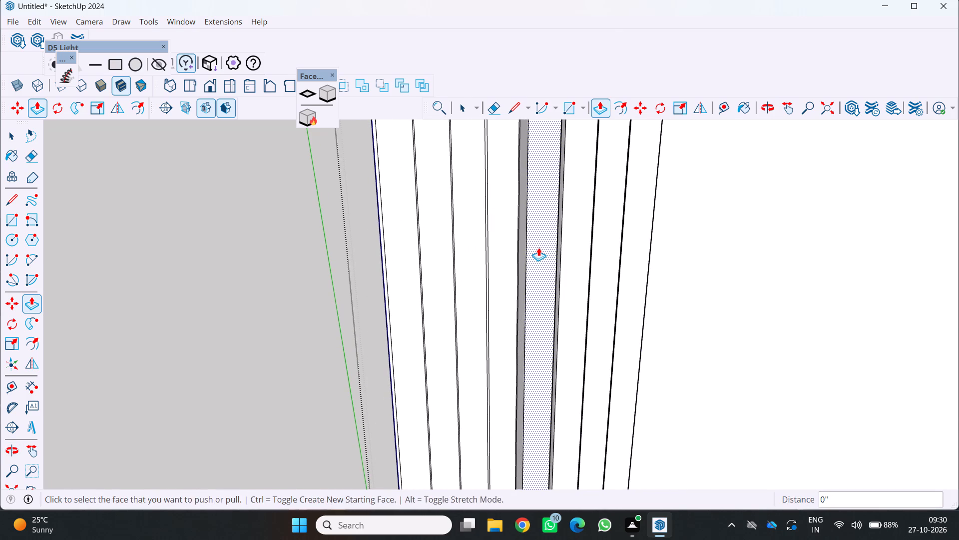
{"action": "double_click", "coordinate": [538, 247]}
{"action": "left_click", "coordinate": [538, 247]}
{"action": "left_click", "coordinate": [538, 247]}
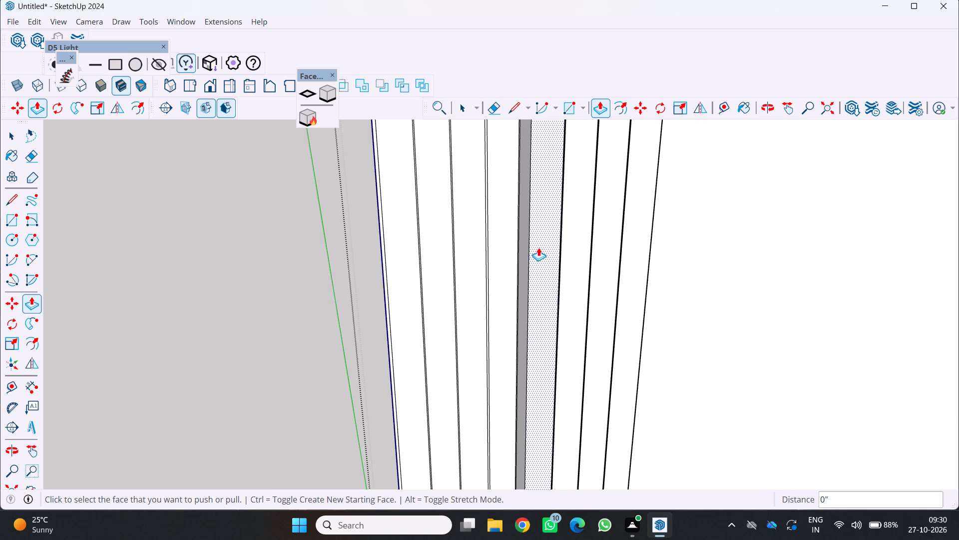
Pull the fourth strip's face from the panel's left edge out flush with the raised fifth strip.
{"action": "scroll", "coordinate": [611, 236], "scroll_direction": "up", "scroll_amount": 1}
{"action": "middle_click_drag", "start_coordinate": [597, 239], "coordinate": [480, 280]}
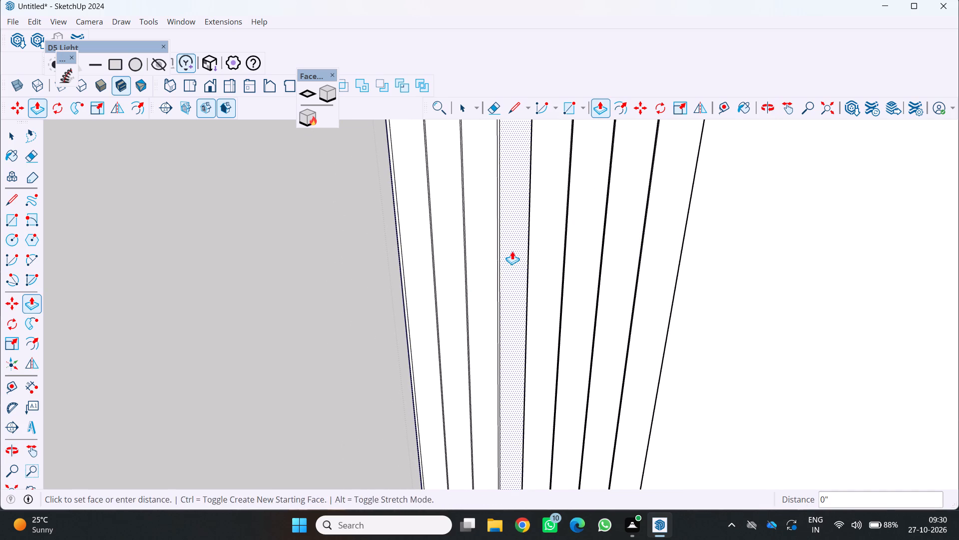
{"action": "double_click", "coordinate": [512, 251]}
{"action": "triple_click", "coordinate": [511, 254]}
{"action": "double_click", "coordinate": [507, 258]}
{"action": "left_click", "coordinate": [504, 259]}
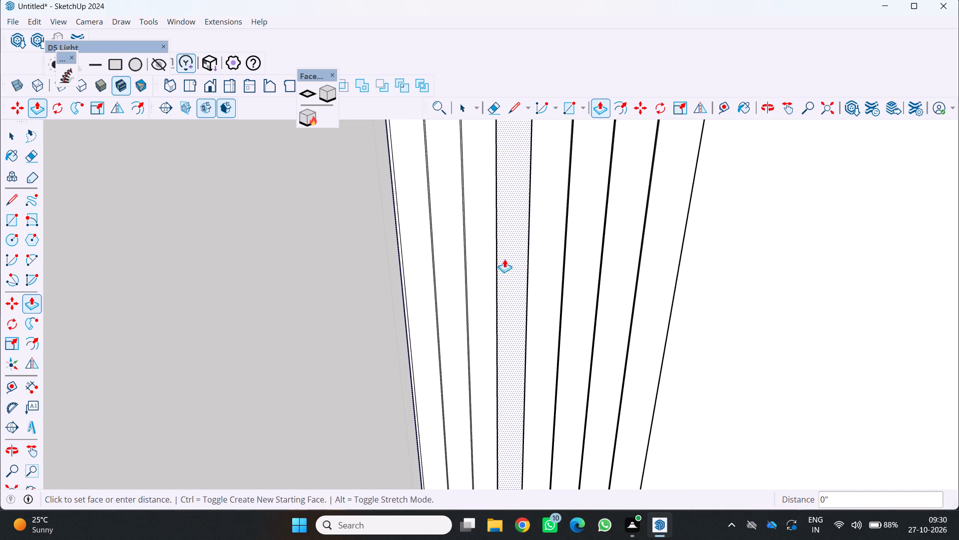
{"action": "middle_click_drag", "start_coordinate": [522, 258], "coordinate": [689, 263]}
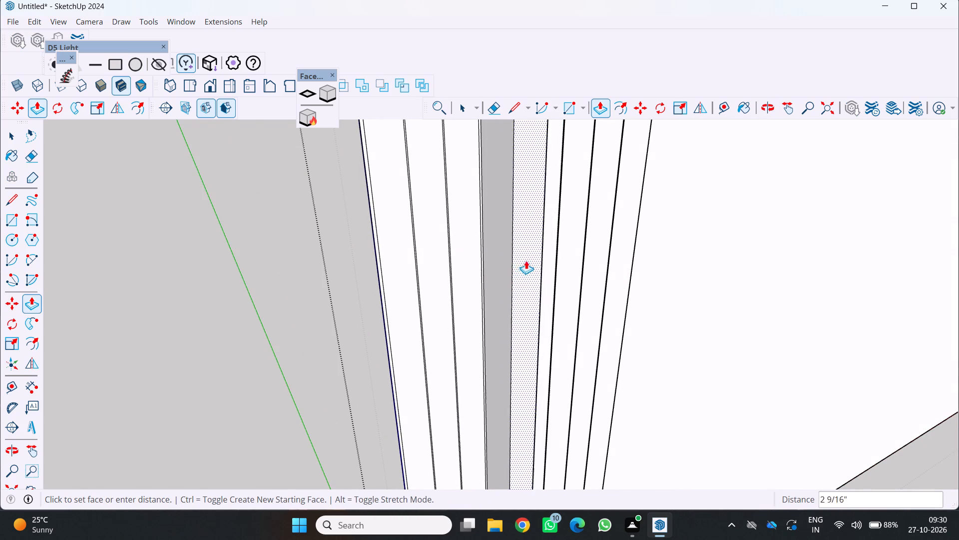
{"action": "left_click", "coordinate": [550, 236]}
Pull the third and second strips' faces out 2" each, flush with the raised strips beside them.
{"action": "left_click", "coordinate": [475, 259]}
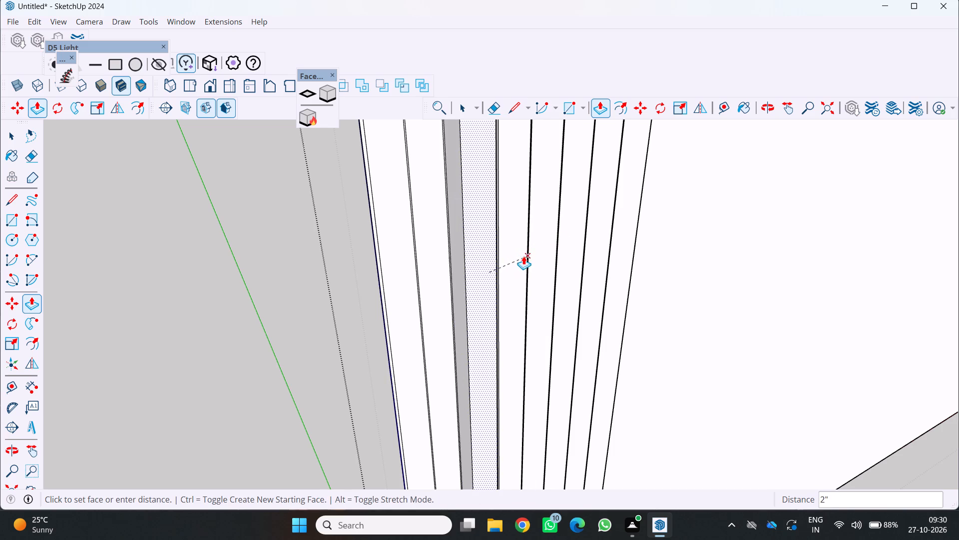
{"action": "left_click", "coordinate": [523, 256]}
{"action": "left_click", "coordinate": [437, 282]}
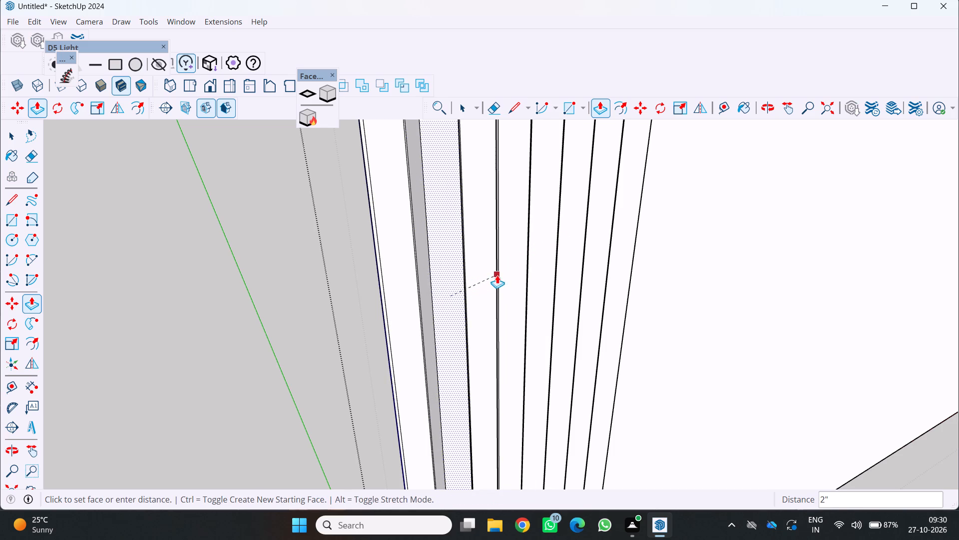
{"action": "left_click", "coordinate": [497, 275]}
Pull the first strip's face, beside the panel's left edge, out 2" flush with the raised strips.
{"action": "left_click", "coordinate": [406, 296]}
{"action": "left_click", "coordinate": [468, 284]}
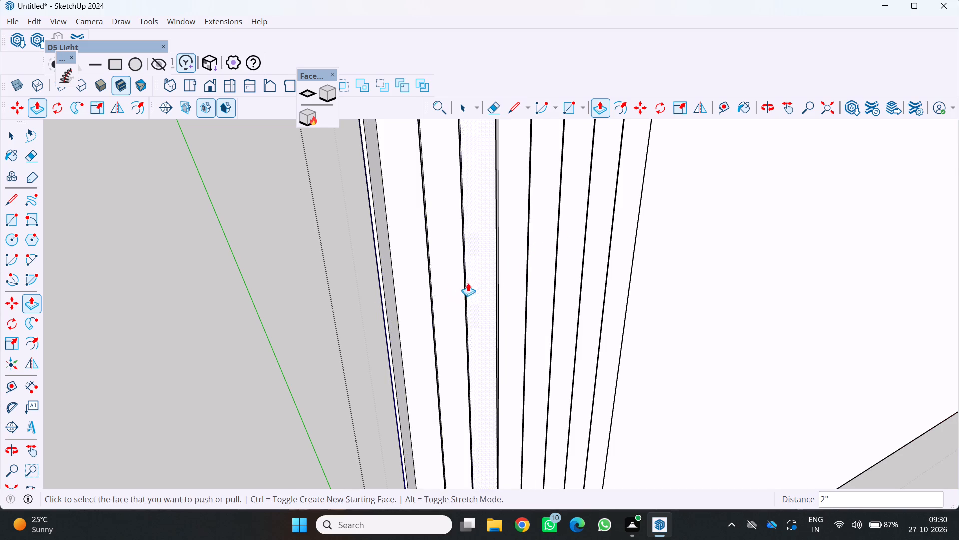
Examine the raised strips along the panel's left edge from several angles and distances.
{"action": "scroll", "coordinate": [463, 279], "scroll_direction": "down", "scroll_amount": 20}
{"action": "scroll", "coordinate": [463, 279], "scroll_direction": "down", "scroll_amount": 8}
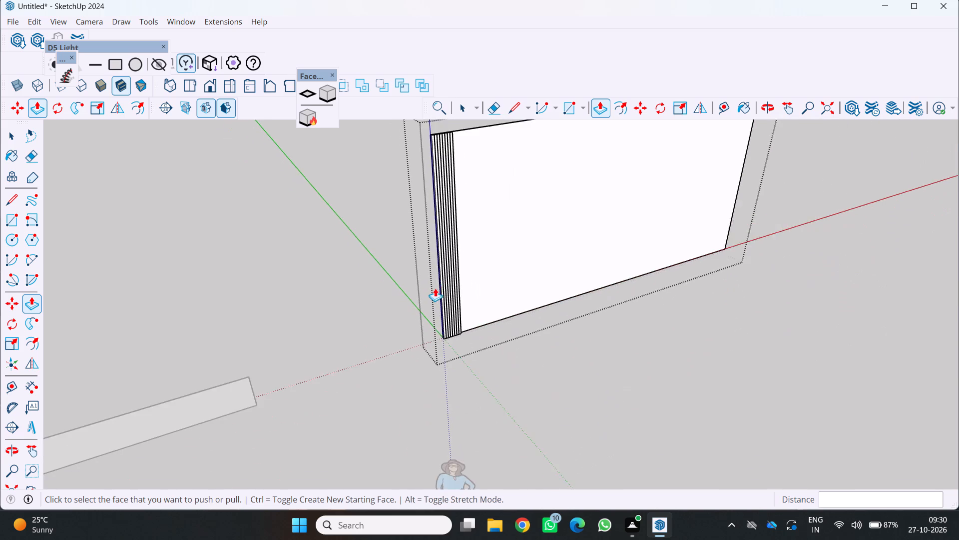
{"action": "middle_click_drag", "start_coordinate": [435, 288], "coordinate": [289, 294]}
{"action": "key", "text": "space"}
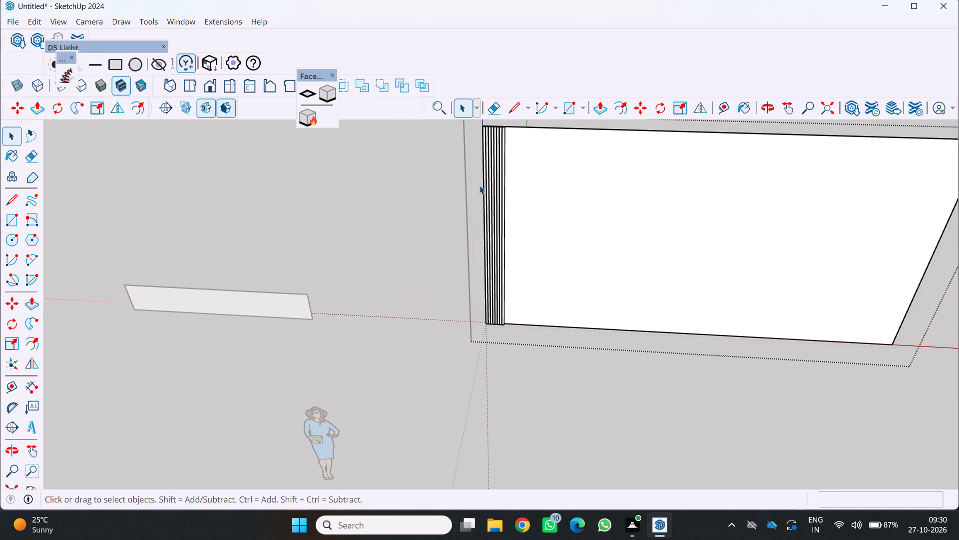
{"action": "scroll", "coordinate": [485, 173], "scroll_direction": "up", "scroll_amount": 4}
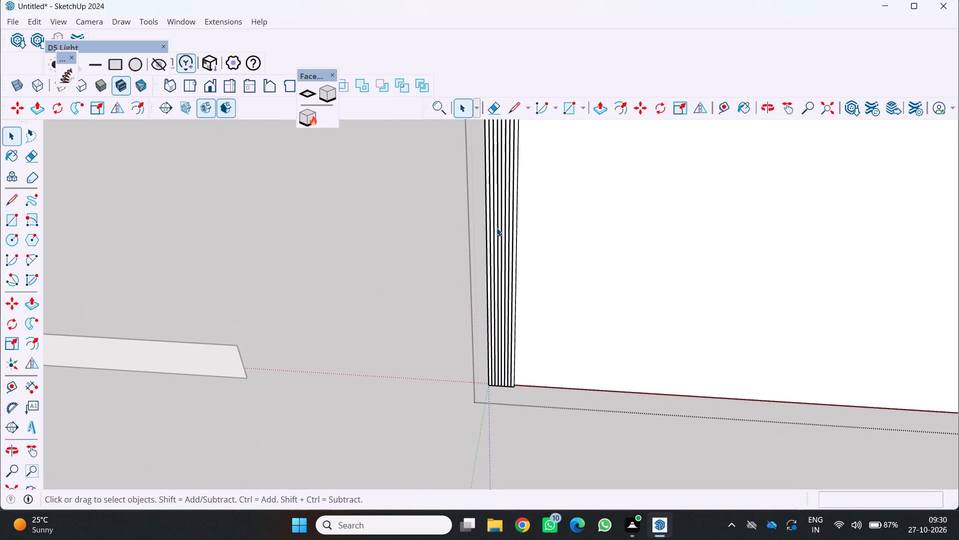
{"action": "scroll", "coordinate": [469, 263], "scroll_direction": "up", "scroll_amount": 7}
{"action": "middle_click_drag", "start_coordinate": [530, 289], "coordinate": [552, 343]}
{"action": "scroll", "coordinate": [552, 343], "scroll_direction": "down", "scroll_amount": 1}
{"action": "middle_click", "coordinate": [552, 343]}
{"action": "scroll", "coordinate": [494, 252], "scroll_direction": "down", "scroll_amount": 5}
{"action": "middle_click_drag", "start_coordinate": [491, 253], "coordinate": [480, 227]}
{"action": "scroll", "coordinate": [480, 227], "scroll_direction": "down", "scroll_amount": 11}
{"action": "middle_click_drag", "start_coordinate": [596, 258], "coordinate": [529, 216]}
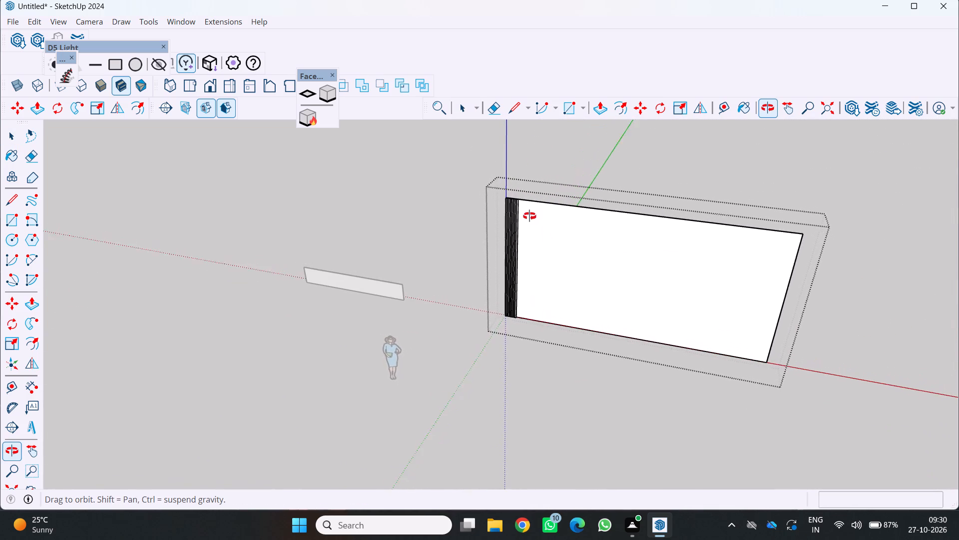
{"action": "middle_click_drag", "start_coordinate": [529, 216], "coordinate": [527, 204]}
{"action": "scroll", "coordinate": [413, 233], "scroll_direction": "up", "scroll_amount": 6}
{"action": "middle_click_drag", "start_coordinate": [486, 244], "coordinate": [549, 274]}
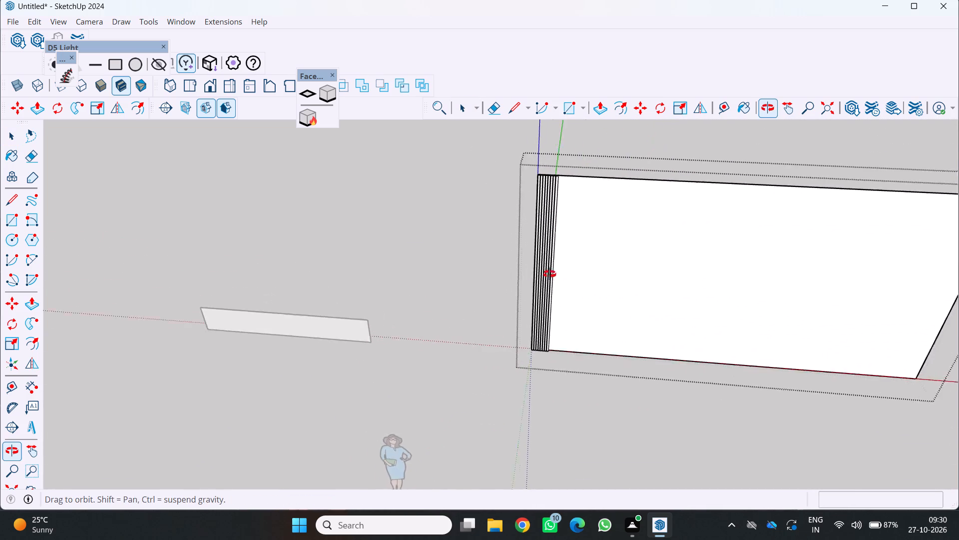
{"action": "middle_click_drag", "start_coordinate": [549, 274], "coordinate": [582, 278]}
{"action": "scroll", "coordinate": [525, 269], "scroll_direction": "up", "scroll_amount": 17}
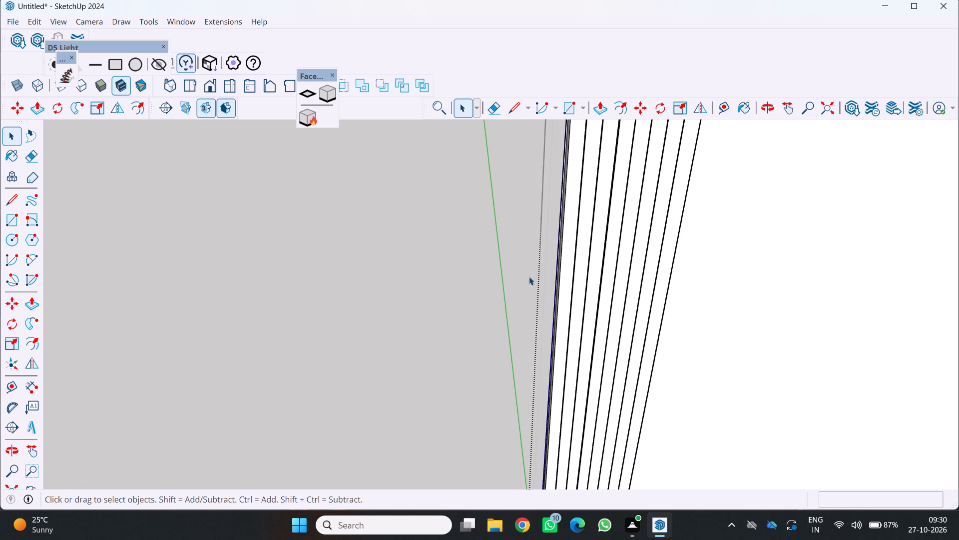
{"action": "scroll", "coordinate": [529, 276], "scroll_direction": "down", "scroll_amount": 13}
{"action": "scroll", "coordinate": [654, 289], "scroll_direction": "up", "scroll_amount": 2}
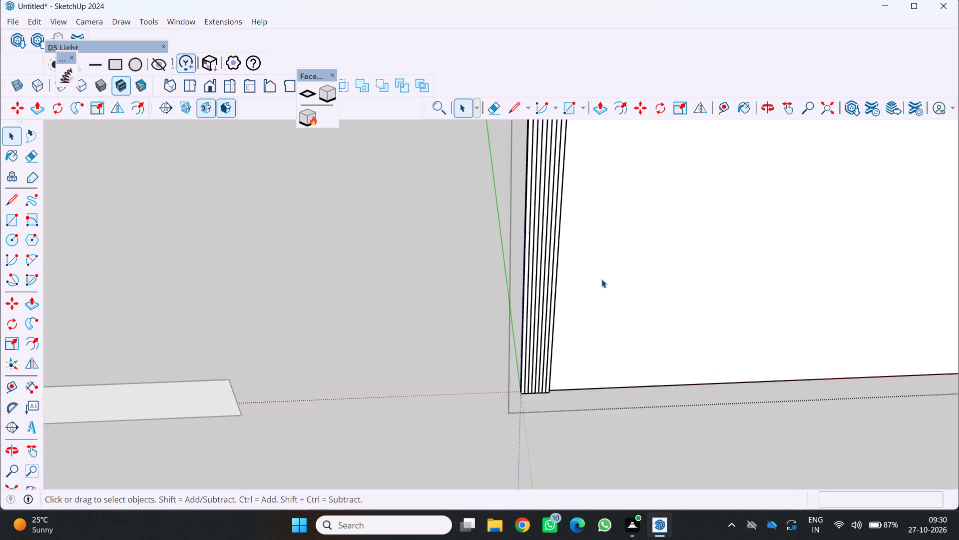
{"action": "scroll", "coordinate": [601, 279], "scroll_direction": "up", "scroll_amount": 1}
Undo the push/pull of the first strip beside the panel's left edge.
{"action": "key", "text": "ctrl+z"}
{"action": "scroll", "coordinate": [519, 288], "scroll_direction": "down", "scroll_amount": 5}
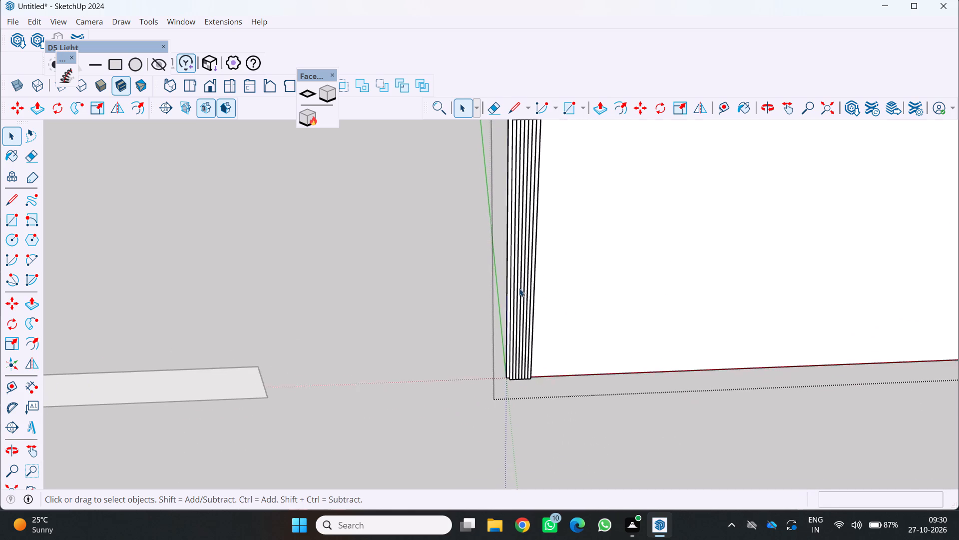
Examine the raised strips from above and at the panel's top corner, from several angles and distances.
{"action": "middle_click_drag", "start_coordinate": [515, 289], "coordinate": [467, 379]}
{"action": "scroll", "coordinate": [510, 292], "scroll_direction": "up", "scroll_amount": 1}
{"action": "scroll", "coordinate": [502, 231], "scroll_direction": "up", "scroll_amount": 3}
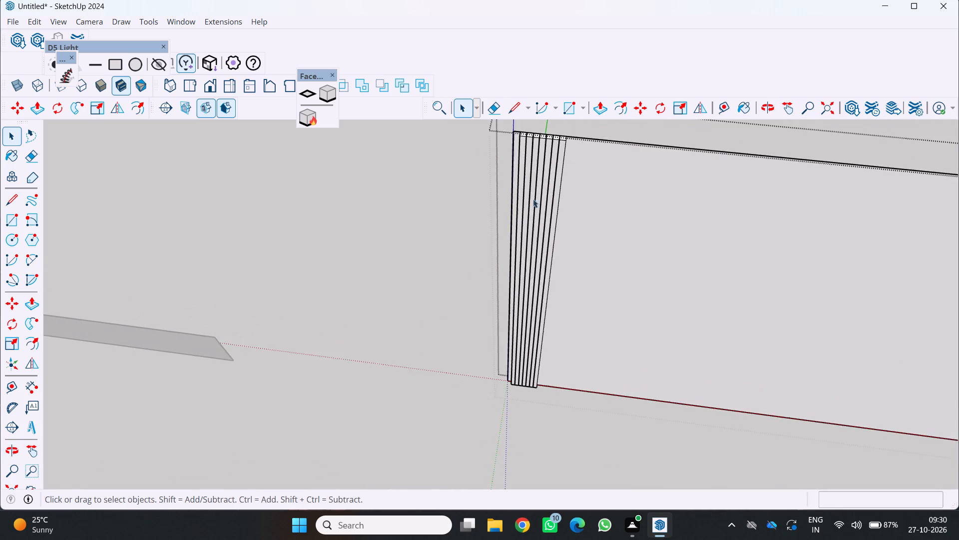
{"action": "scroll", "coordinate": [533, 199], "scroll_direction": "up", "scroll_amount": 3}
{"action": "middle_click_drag", "start_coordinate": [516, 169], "coordinate": [558, 264]}
{"action": "scroll", "coordinate": [570, 357], "scroll_direction": "up", "scroll_amount": 3}
{"action": "middle_click_drag", "start_coordinate": [549, 339], "coordinate": [548, 339]}
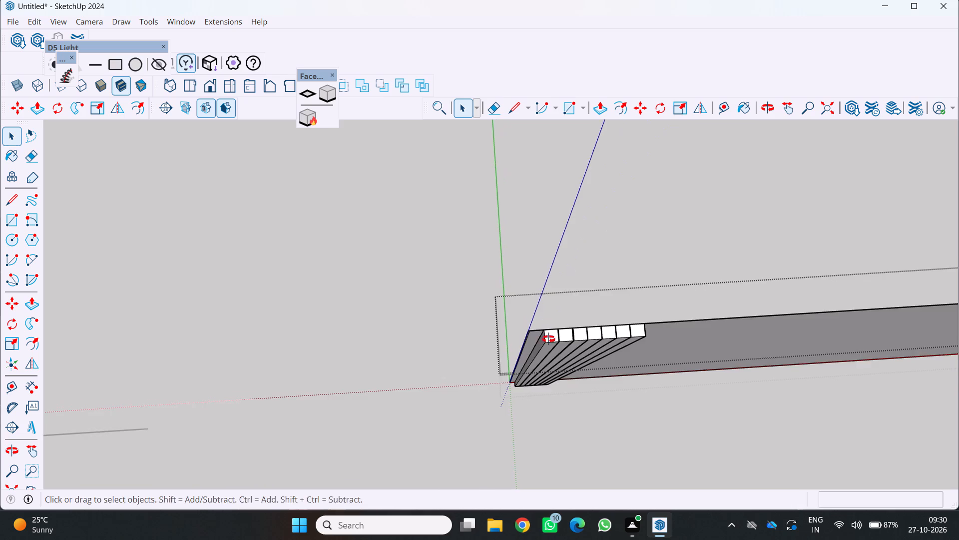
{"action": "middle_click_drag", "start_coordinate": [548, 339], "coordinate": [505, 288]}
{"action": "scroll", "coordinate": [506, 289], "scroll_direction": "up", "scroll_amount": 1}
{"action": "scroll", "coordinate": [534, 342], "scroll_direction": "up", "scroll_amount": 6}
{"action": "middle_click_drag", "start_coordinate": [520, 376], "coordinate": [577, 267]}
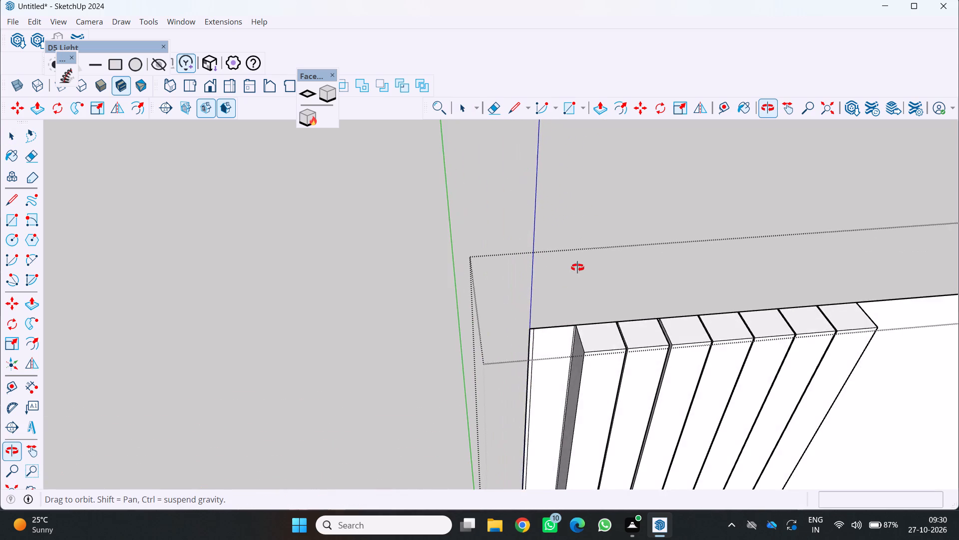
{"action": "middle_click_drag", "start_coordinate": [577, 267], "coordinate": [576, 268]}
{"action": "scroll", "coordinate": [577, 267], "scroll_direction": "down", "scroll_amount": 6}
{"action": "scroll", "coordinate": [575, 309], "scroll_direction": "up", "scroll_amount": 1}
{"action": "middle_click_drag", "start_coordinate": [575, 309], "coordinate": [534, 258]}
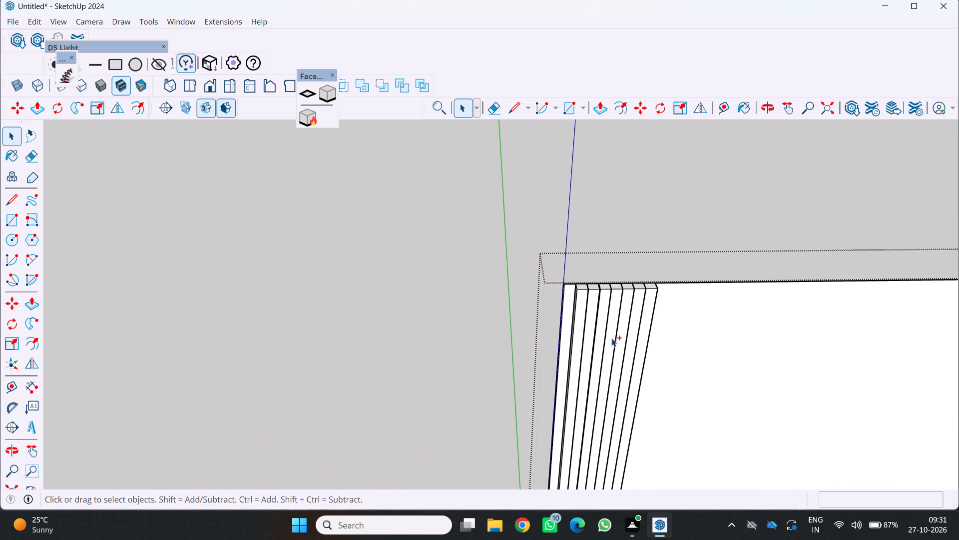
Undo the strip push/pulls and the strip division lines back to the plain, undivided panel face.
{"action": "key", "text": "ctrl+z"}
{"action": "key", "text": "ctrl+z"}
{"action": "key", "text": "ctrl+z"}
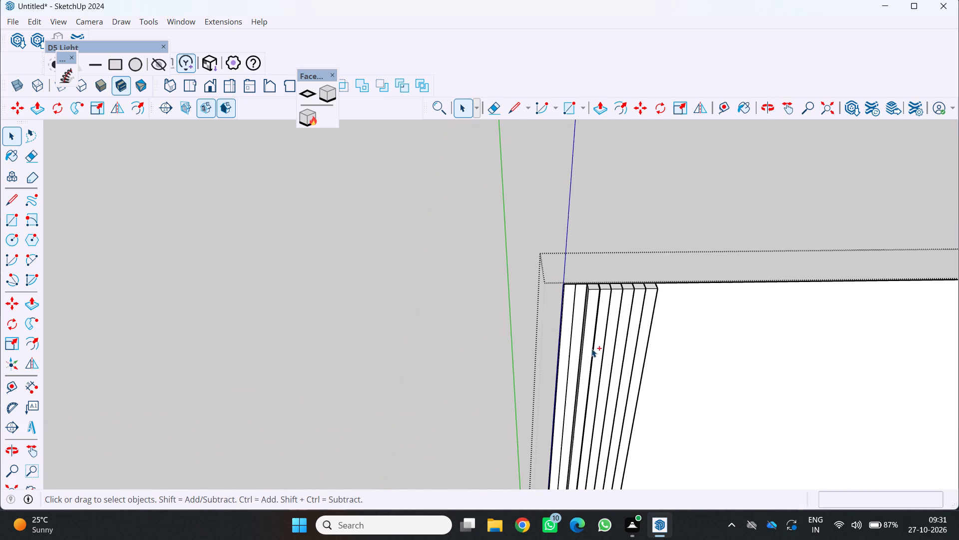
{"action": "key", "text": "ctrl+z"}
{"action": "key", "text": "ctrl+z"}
{"action": "key", "text": "ctrl+z"}
{"action": "key", "text": "ctrl+z"}
{"action": "key", "text": "ctrl+z"}
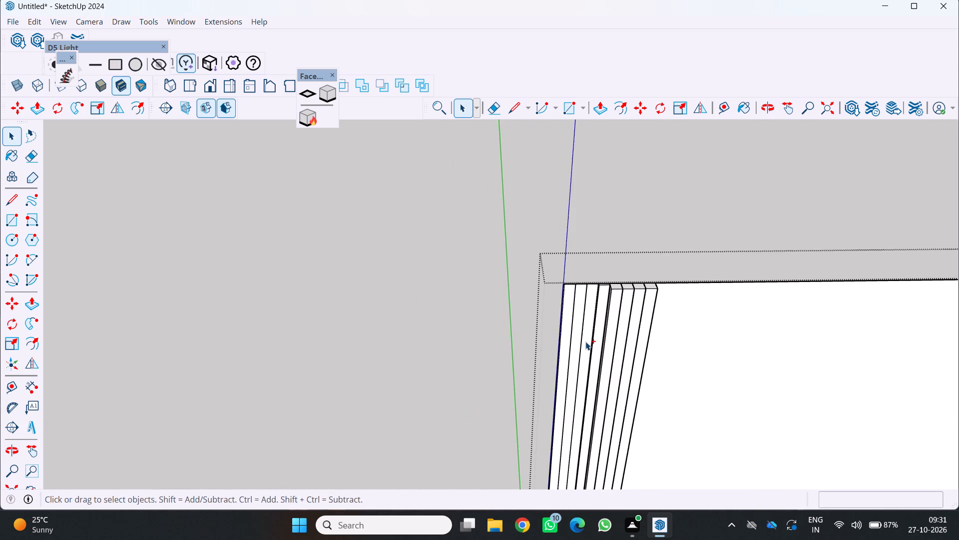
{"action": "key", "text": "ctrl+z"}
{"action": "key", "text": "ctrl+z"}
{"action": "key", "text": "ctrl+z"}
{"action": "key", "text": "ctrl+z"}
{"action": "key", "text": "ctrl+z"}
{"action": "key", "text": "ctrl+z"}
{"action": "key", "text": "ctrl+z"}
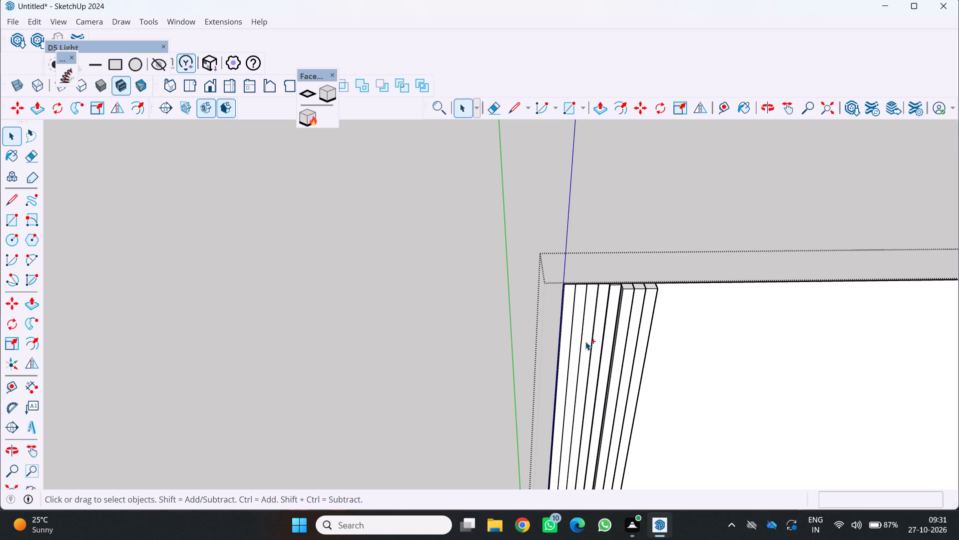
{"action": "key", "text": "ctrl+z"}
{"action": "key", "text": "ctrl+z"}
{"action": "key", "text": "ctrl+z"}
{"action": "key", "text": "ctrl+z"}
{"action": "key", "text": "ctrl+z"}
{"action": "key", "text": "ctrl+z"}
{"action": "key", "text": "ctrl+z"}
{"action": "key", "text": "ctrl+z"}
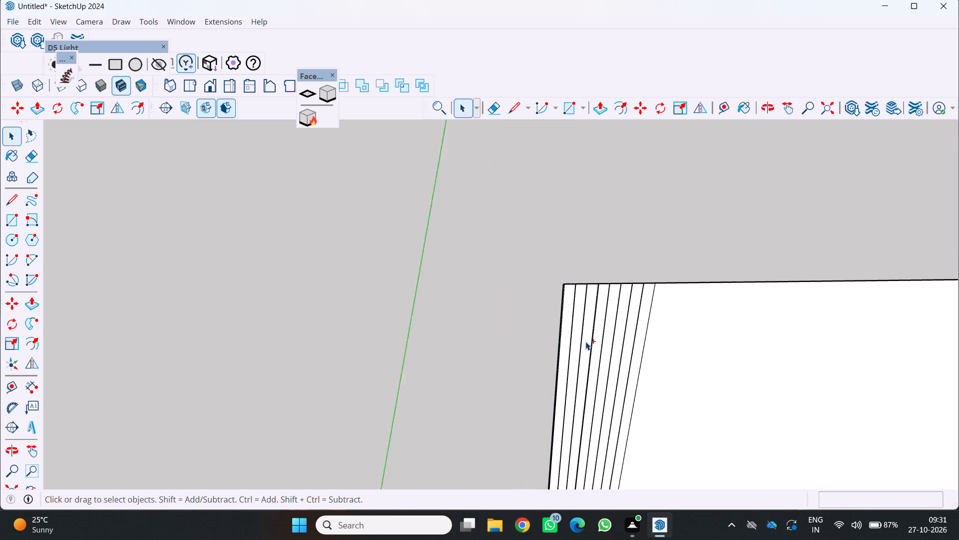
{"action": "key", "text": "ctrl+z"}
{"action": "key", "text": "ctrl+z"}
{"action": "key", "text": "ctrl+z"}
{"action": "key", "text": "ctrl+z"}
{"action": "key", "text": "ctrl+z"}
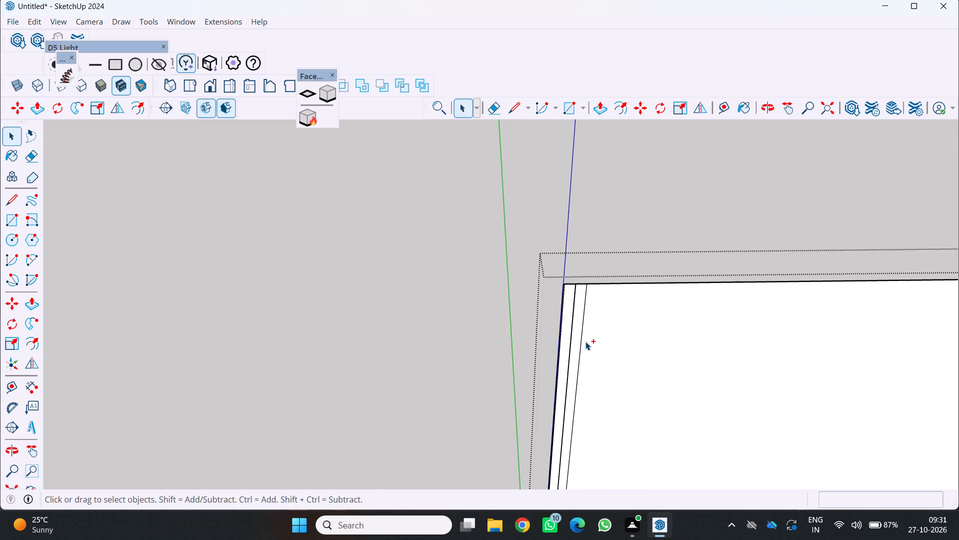
{"action": "key", "text": "ctrl+z"}
{"action": "key", "text": "ctrl+z"}
Draw a full-height rectangle about 1' 5" wide on the panel face, from its top-left corner to its bottom edge.
{"action": "scroll", "coordinate": [545, 314], "scroll_direction": "down", "scroll_amount": 5}
{"action": "middle_click_drag", "start_coordinate": [542, 309], "coordinate": [494, 276]}
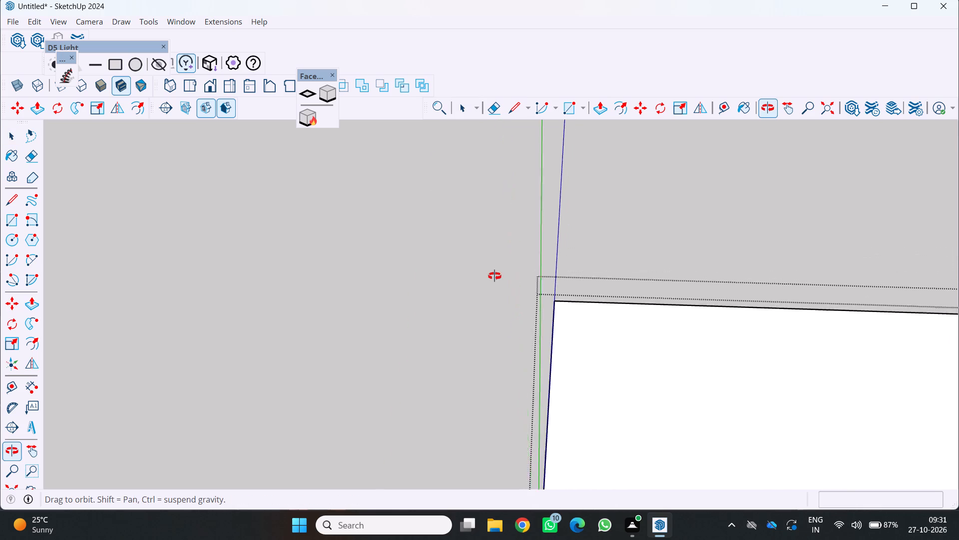
{"action": "middle_click_drag", "start_coordinate": [494, 276], "coordinate": [482, 251]}
{"action": "scroll", "coordinate": [482, 252], "scroll_direction": "down", "scroll_amount": 14}
{"action": "scroll", "coordinate": [528, 288], "scroll_direction": "up", "scroll_amount": 1}
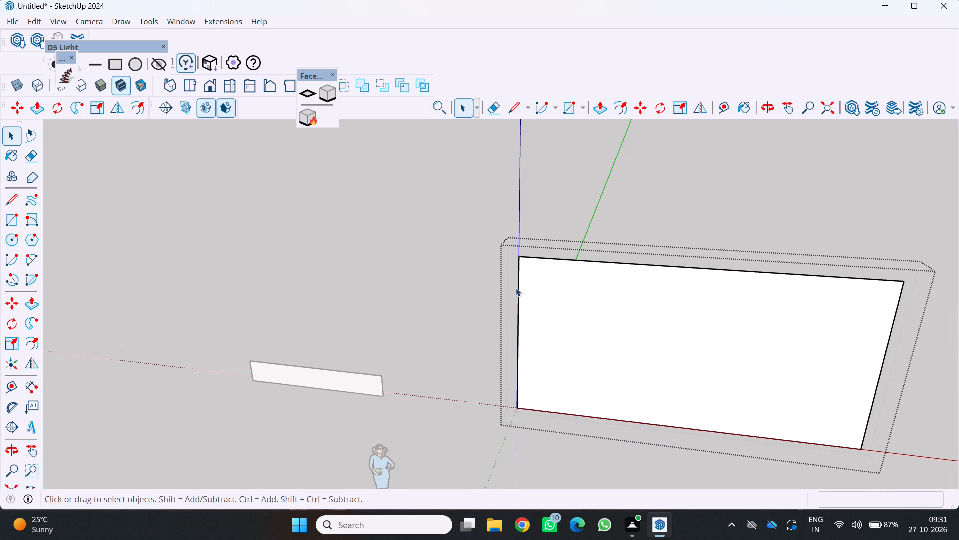
{"action": "key", "text": "r"}
{"action": "scroll", "coordinate": [509, 282], "scroll_direction": "up", "scroll_amount": 18}
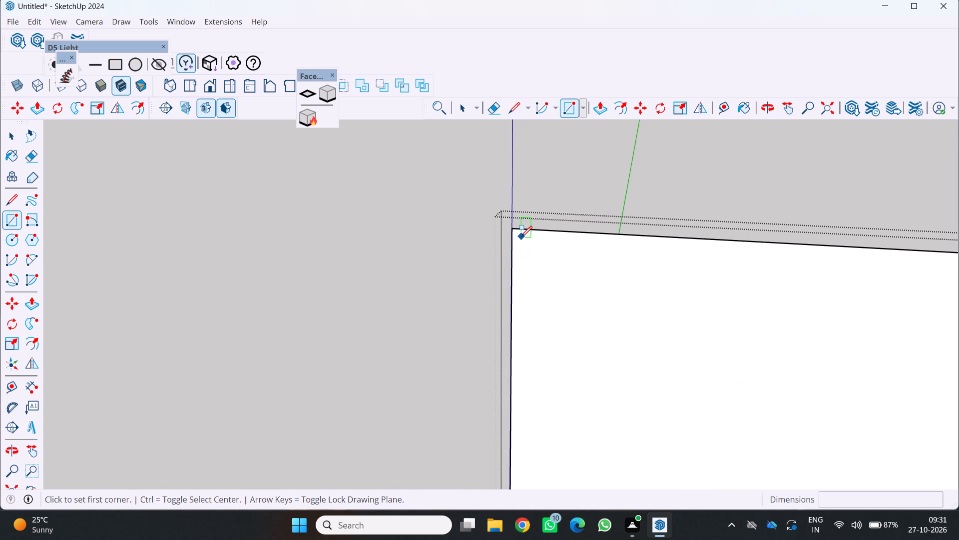
{"action": "scroll", "coordinate": [514, 229], "scroll_direction": "up", "scroll_amount": 10}
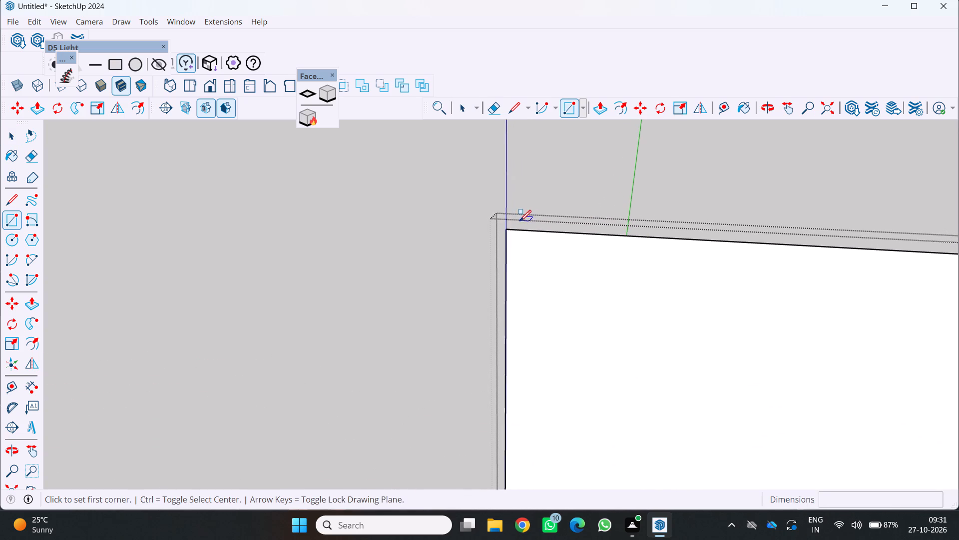
{"action": "scroll", "coordinate": [520, 221], "scroll_direction": "up", "scroll_amount": 2}
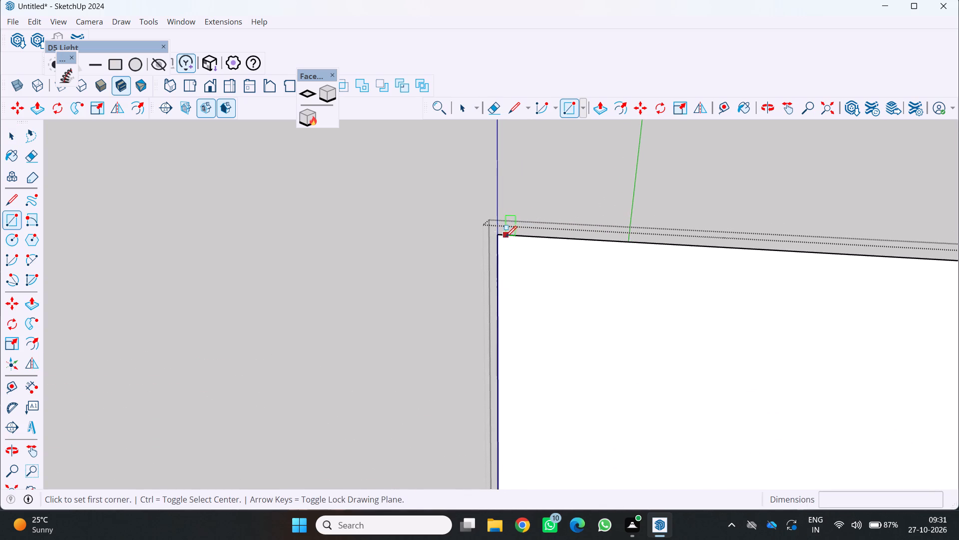
{"action": "left_click", "coordinate": [503, 234]}
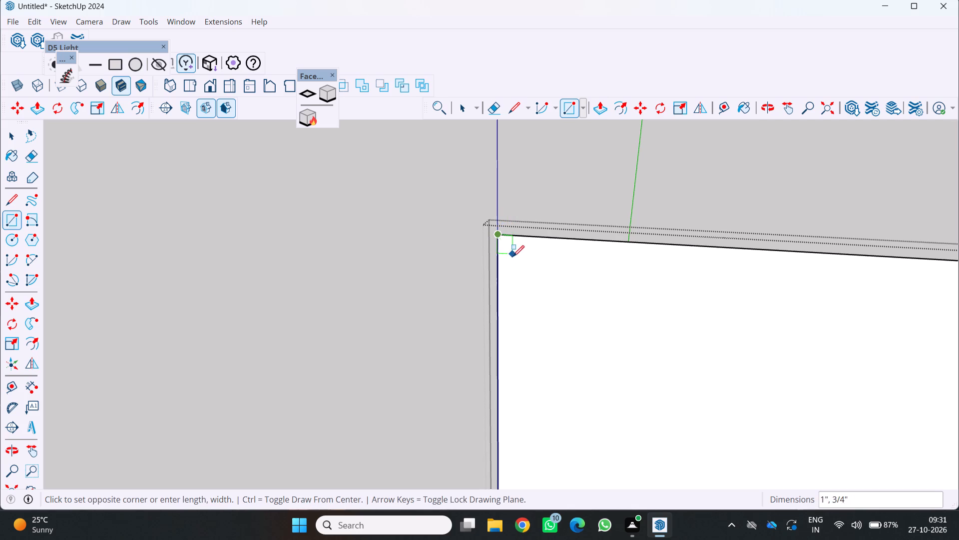
{"action": "scroll", "coordinate": [514, 254], "scroll_direction": "down", "scroll_amount": 6}
{"action": "scroll", "coordinate": [538, 292], "scroll_direction": "down", "scroll_amount": 20}
{"action": "scroll", "coordinate": [538, 292], "scroll_direction": "down", "scroll_amount": 5}
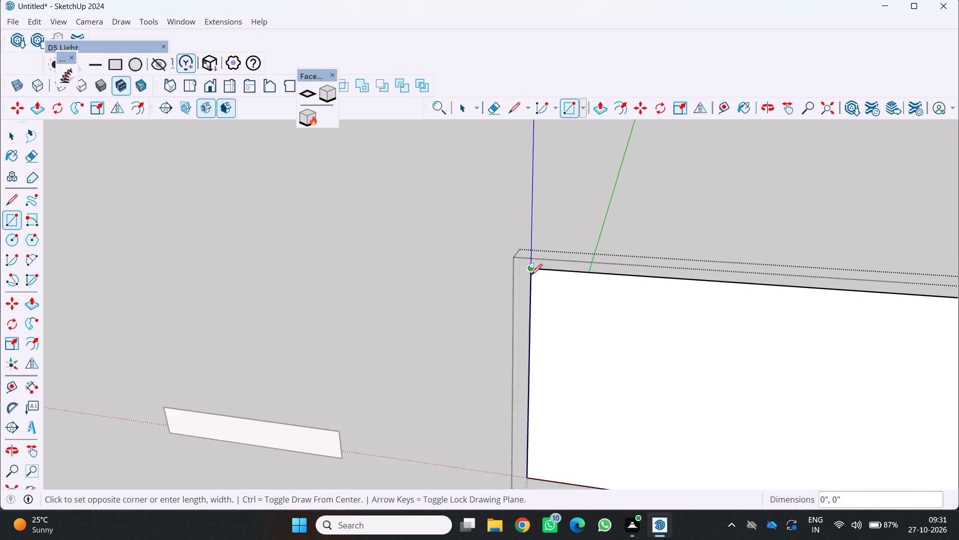
{"action": "scroll", "coordinate": [531, 275], "scroll_direction": "down", "scroll_amount": 6}
{"action": "scroll", "coordinate": [557, 379], "scroll_direction": "up", "scroll_amount": 7}
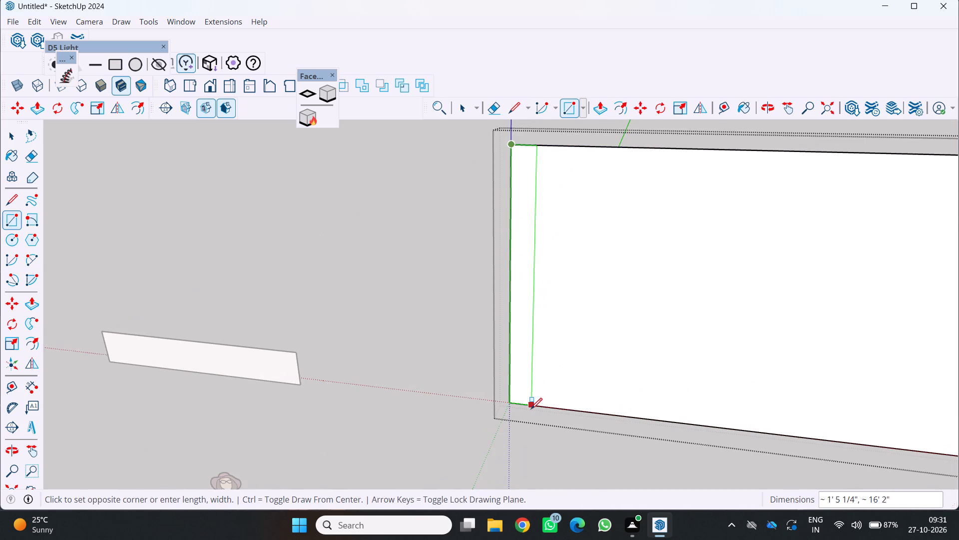
{"action": "scroll", "coordinate": [530, 407], "scroll_direction": "up", "scroll_amount": 1}
{"action": "left_click", "coordinate": [532, 405]}
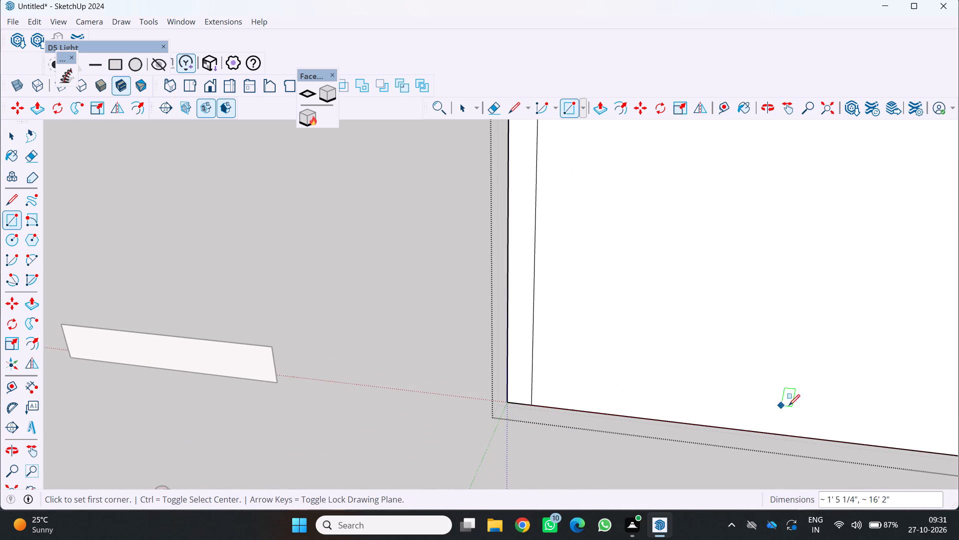
Copy the rectangle's inner vertical edge once, about 1' 5 1/2" along the panel's bottom edge, with a 1x array.
{"action": "key", "text": "space"}
{"action": "left_click", "coordinate": [531, 359]}
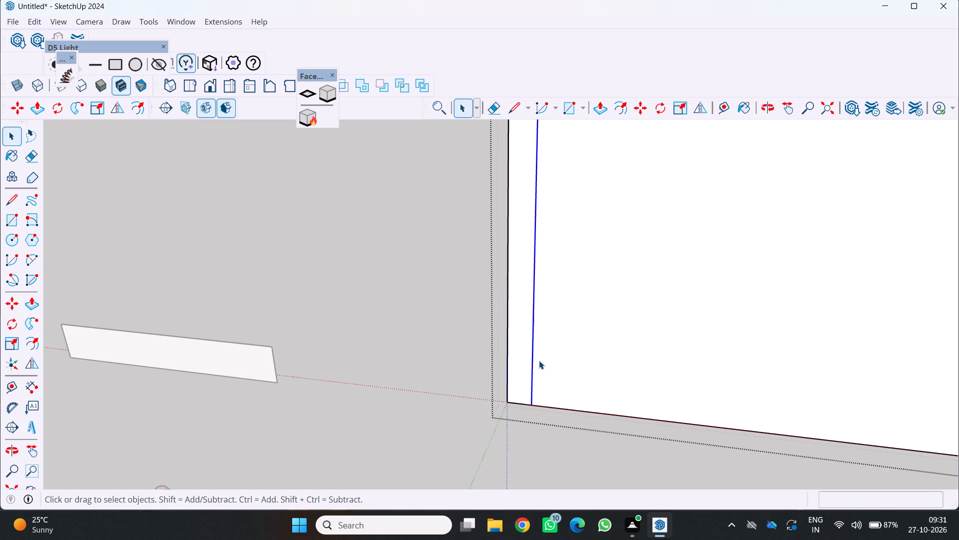
{"action": "key", "text": "m"}
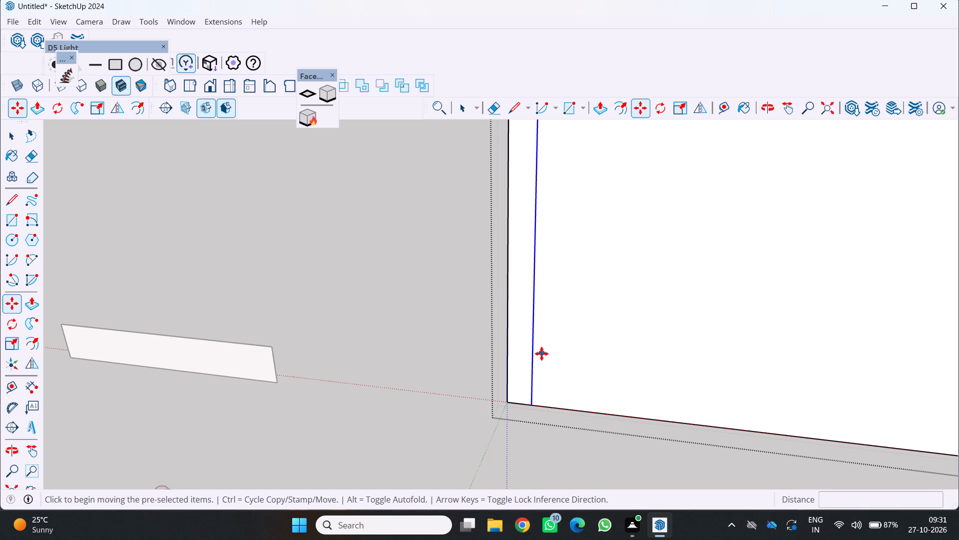
{"action": "left_click", "coordinate": [529, 402]}
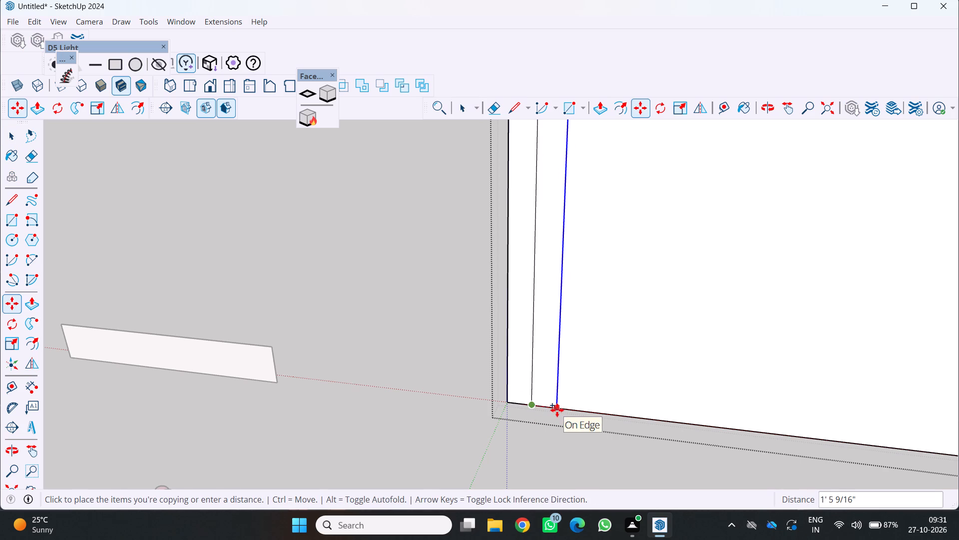
{"action": "left_click", "coordinate": [557, 410]}
{"action": "key", "text": "1"}
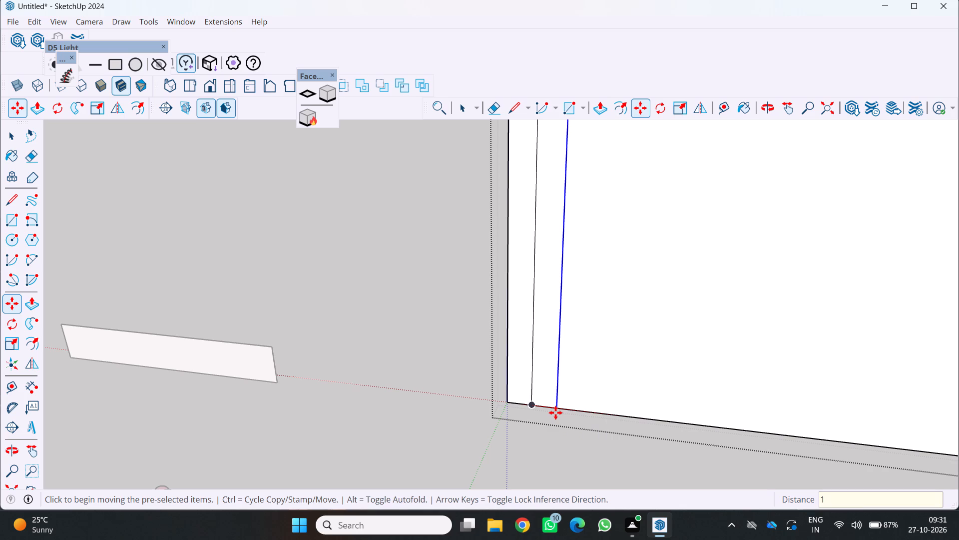
{"action": "key", "text": "x"}
{"action": "key", "text": "Return"}
Copy the second vertical line about 1' 8" along the panel's bottom edge and repeat it as an 8x array.
{"action": "scroll", "coordinate": [552, 411], "scroll_direction": "down", "scroll_amount": 15}
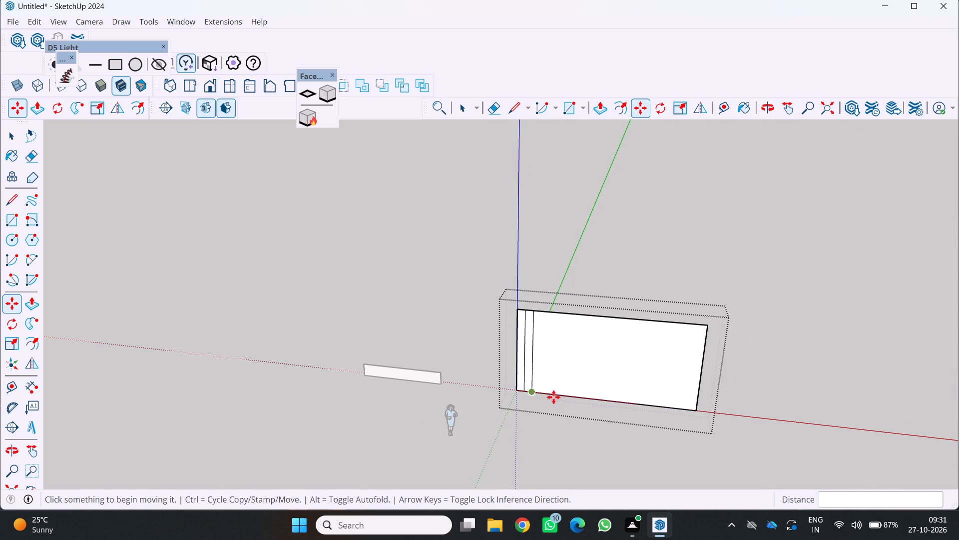
{"action": "scroll", "coordinate": [546, 390], "scroll_direction": "up", "scroll_amount": 6}
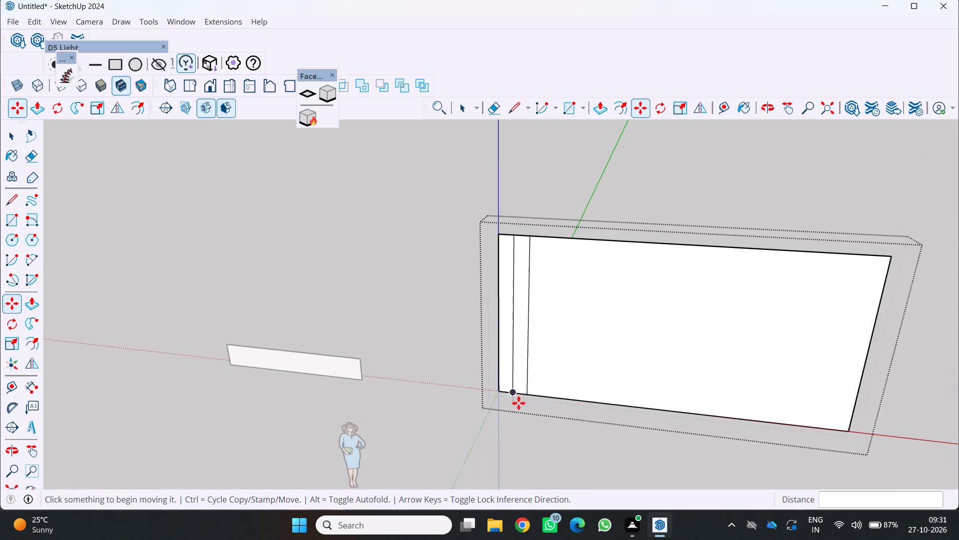
{"action": "scroll", "coordinate": [518, 397], "scroll_direction": "up", "scroll_amount": 3}
{"action": "key", "text": "space"}
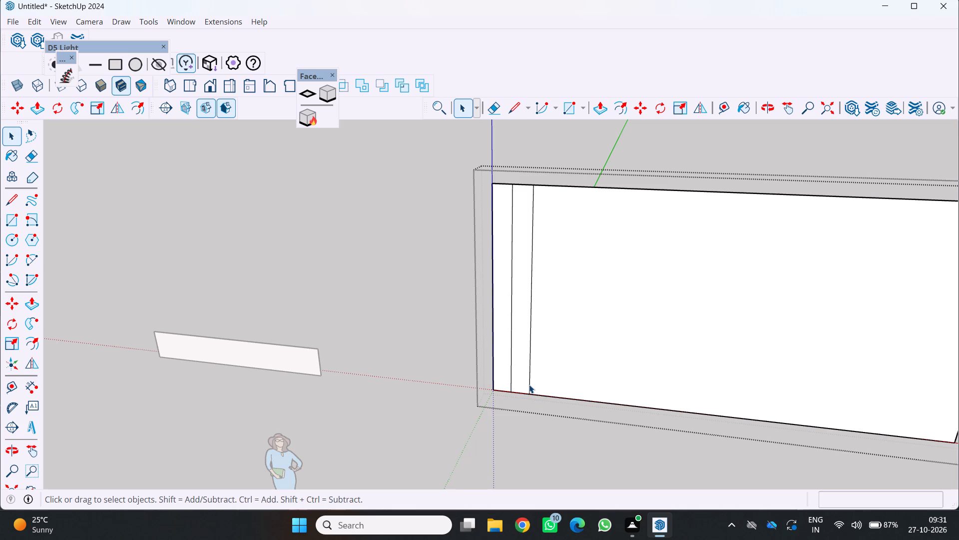
{"action": "left_click", "coordinate": [529, 384]}
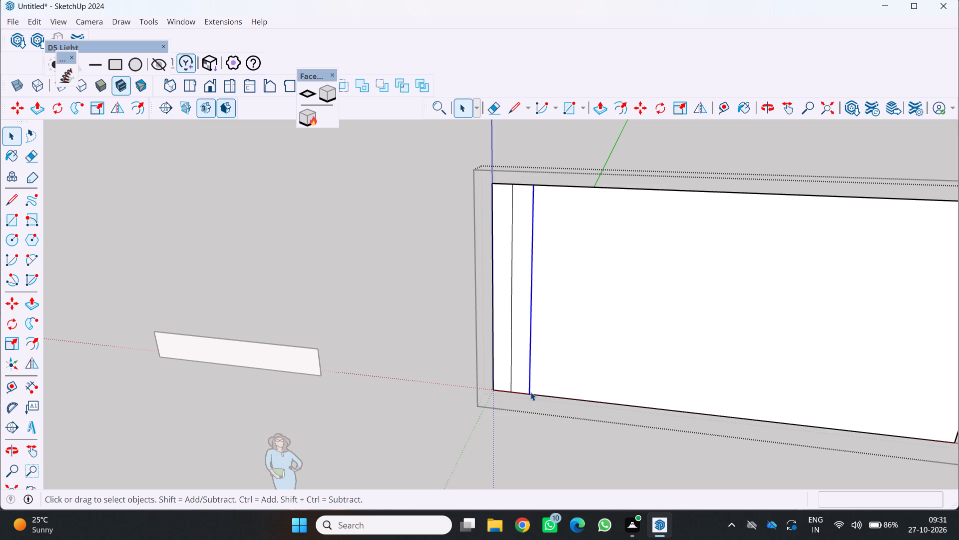
{"action": "key", "text": "m"}
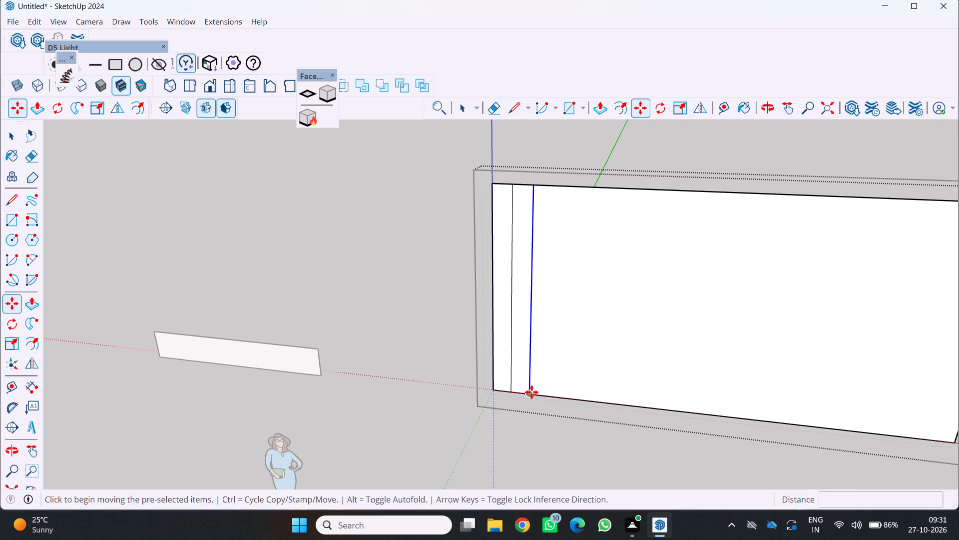
{"action": "left_click", "coordinate": [527, 393]}
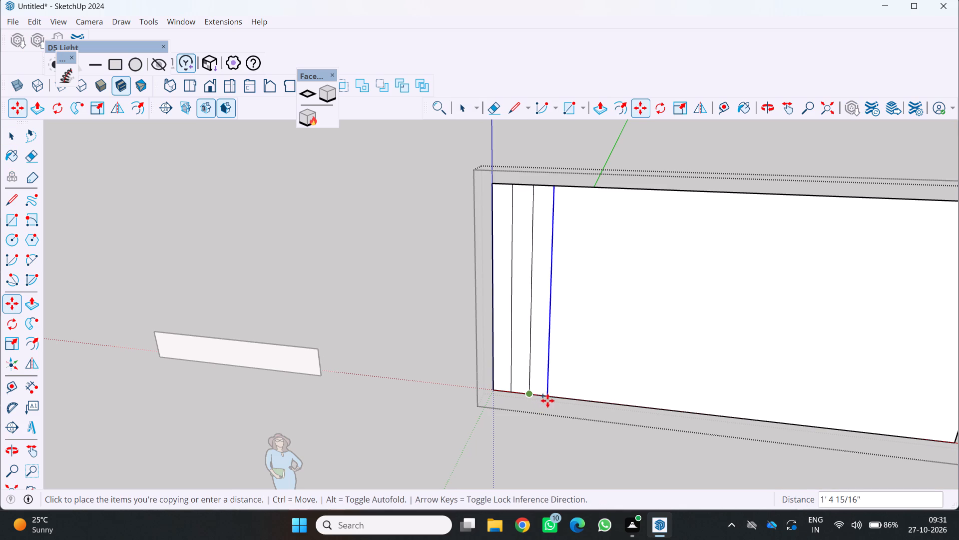
{"action": "left_click", "coordinate": [550, 396]}
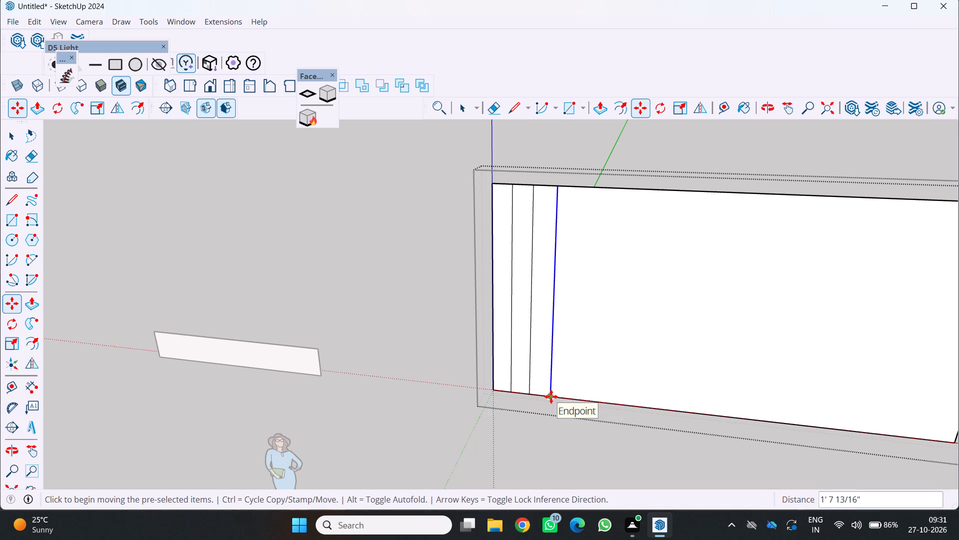
{"action": "type", "text": "8X"}
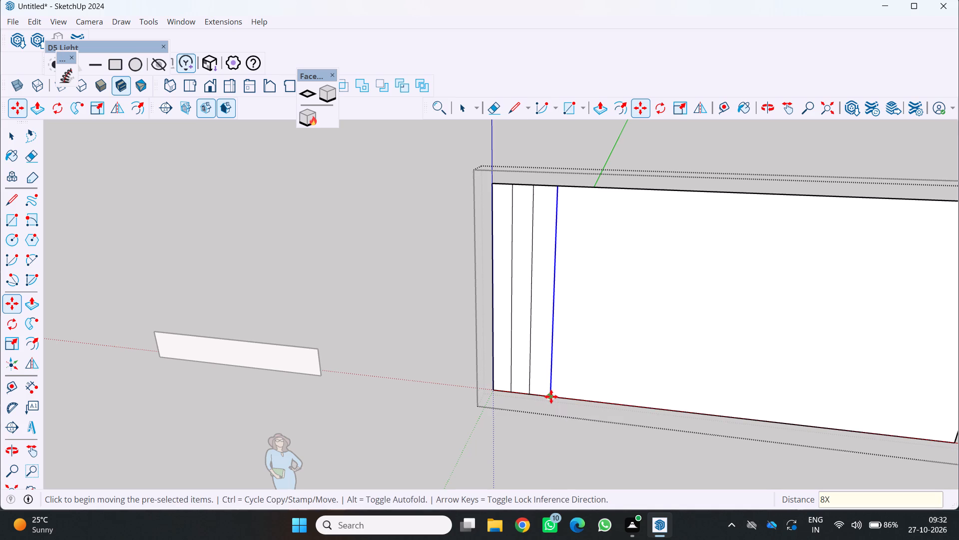
{"action": "key", "text": "Return"}
Reduce the array of vertical lines to 5x and finish the copy.
{"action": "scroll", "coordinate": [551, 396], "scroll_direction": "down", "scroll_amount": 10}
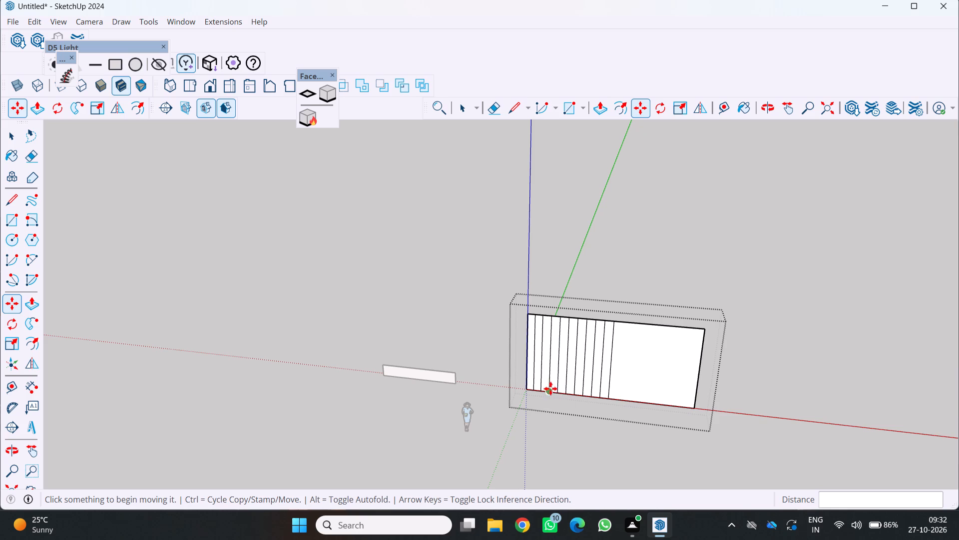
{"action": "type", "text": "5X"}
{"action": "key", "text": "Return"}
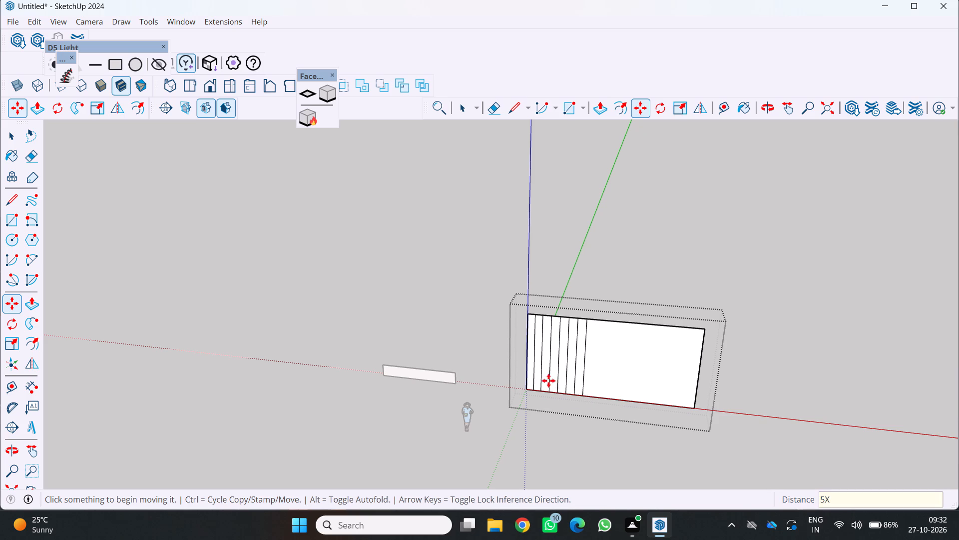
{"action": "scroll", "coordinate": [581, 369], "scroll_direction": "down", "scroll_amount": 3}
{"action": "middle_click_drag", "start_coordinate": [605, 383], "coordinate": [585, 323]}
{"action": "scroll", "coordinate": [605, 383], "scroll_direction": "up", "scroll_amount": 1}
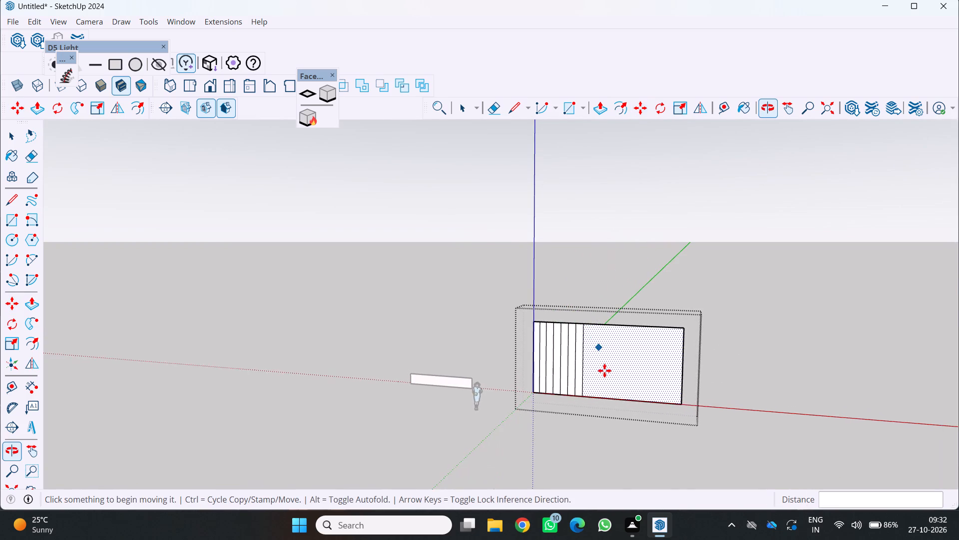
{"action": "scroll", "coordinate": [604, 370], "scroll_direction": "up", "scroll_amount": 2}
{"action": "key", "text": "space"}
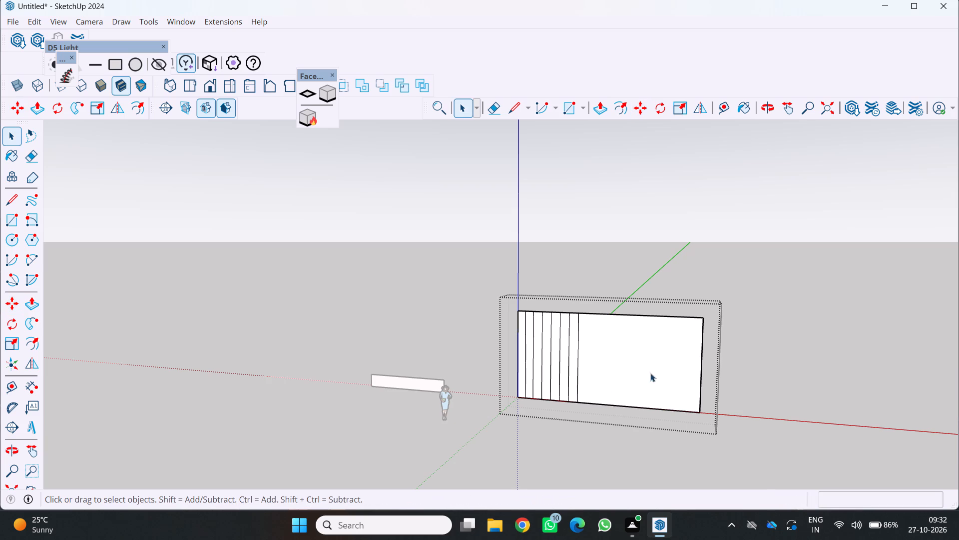
Examine the arrayed vertical strips against the remaining undivided part of the panel face.
{"action": "scroll", "coordinate": [694, 369], "scroll_direction": "up", "scroll_amount": 3}
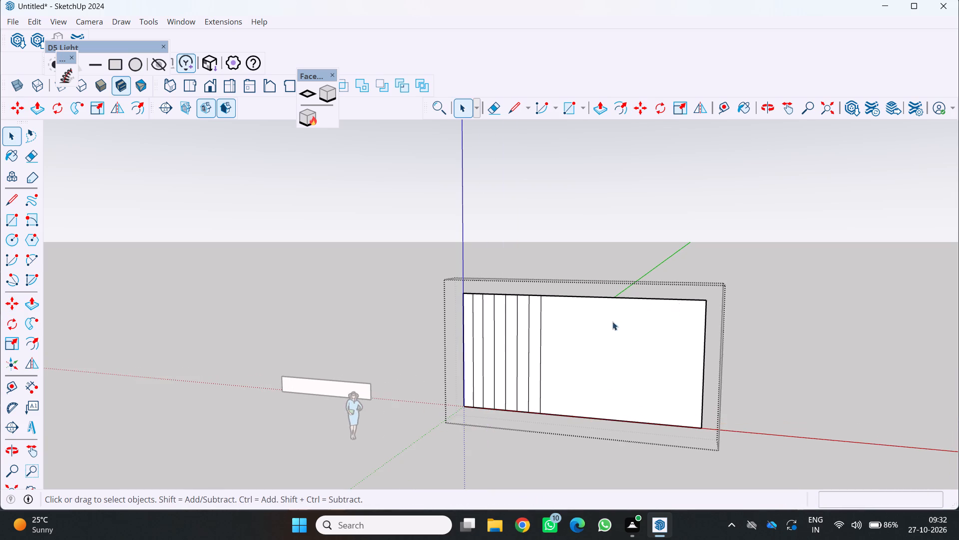
{"action": "middle_click_drag", "start_coordinate": [589, 330], "coordinate": [680, 350]}
{"action": "middle_click", "coordinate": [680, 350]}
{"action": "scroll", "coordinate": [674, 356], "scroll_direction": "down", "scroll_amount": 5}
{"action": "scroll", "coordinate": [651, 368], "scroll_direction": "up", "scroll_amount": 1}
{"action": "middle_click_drag", "start_coordinate": [650, 368], "coordinate": [517, 342]}
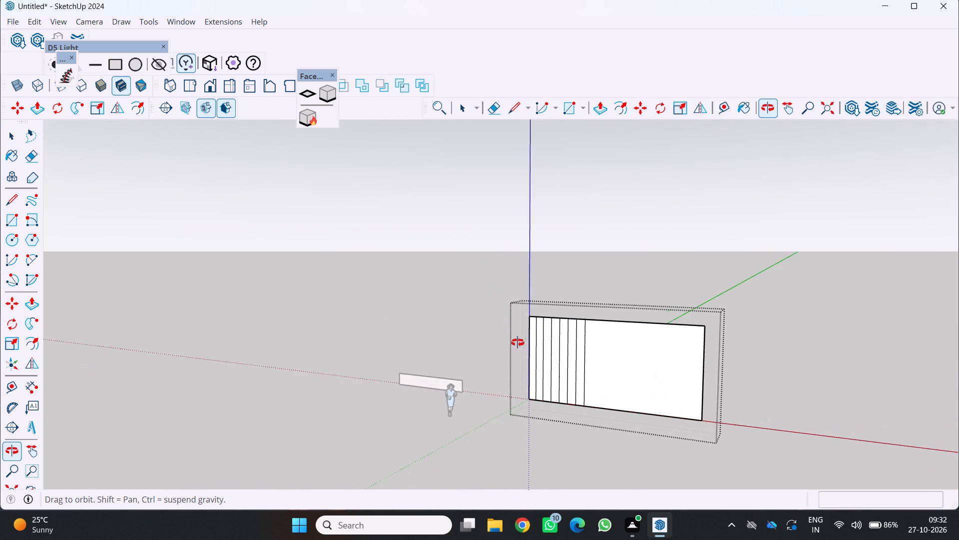
{"action": "middle_click_drag", "start_coordinate": [517, 342], "coordinate": [512, 347]}
{"action": "scroll", "coordinate": [558, 348], "scroll_direction": "down", "scroll_amount": 5}
{"action": "middle_click_drag", "start_coordinate": [597, 365], "coordinate": [678, 361]}
{"action": "scroll", "coordinate": [649, 354], "scroll_direction": "up", "scroll_amount": 5}
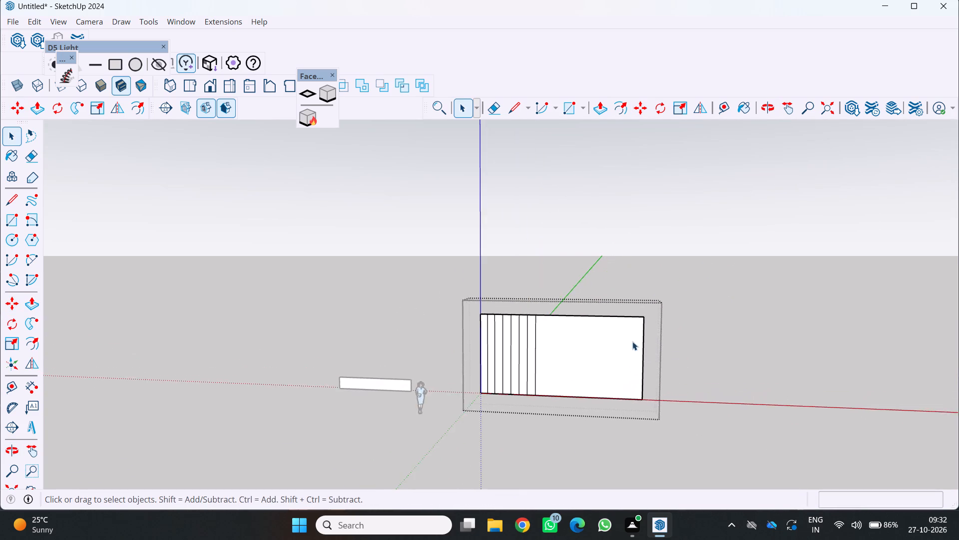
{"action": "scroll", "coordinate": [632, 333], "scroll_direction": "up", "scroll_amount": 2}
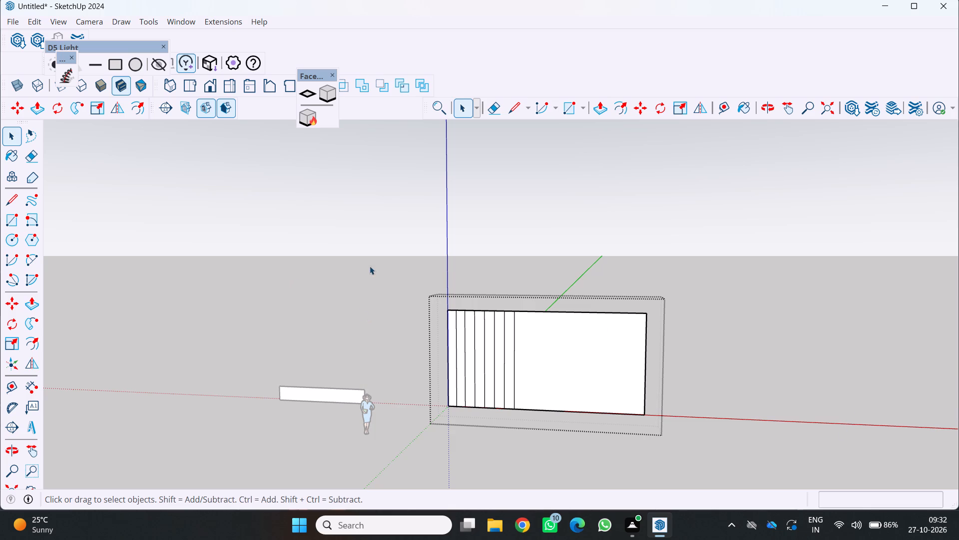
Measure the width of the first strip along the panel's top edge with the Dimension tool.
{"action": "scroll", "coordinate": [381, 325], "scroll_direction": "up", "scroll_amount": 10}
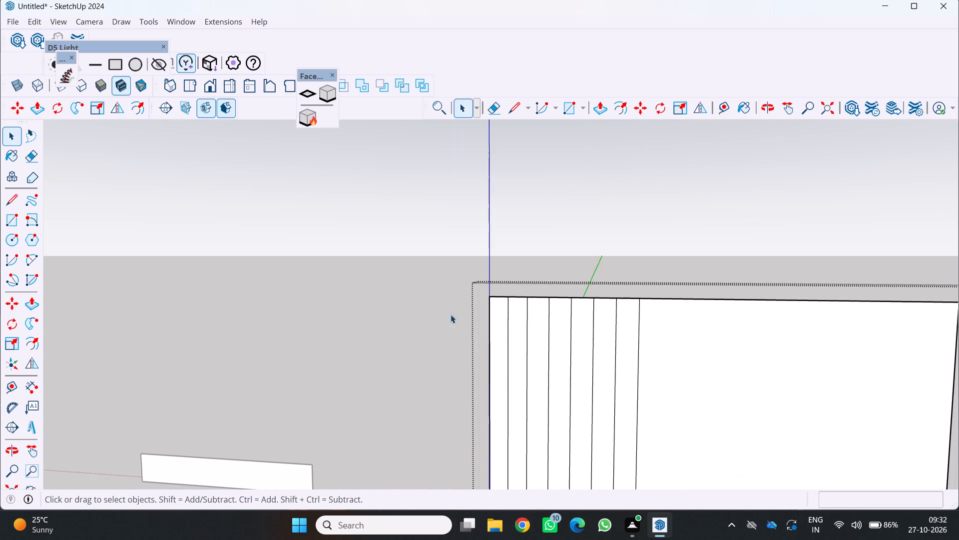
{"action": "left_click", "coordinate": [28, 390]}
{"action": "scroll", "coordinate": [542, 329], "scroll_direction": "up", "scroll_amount": 13}
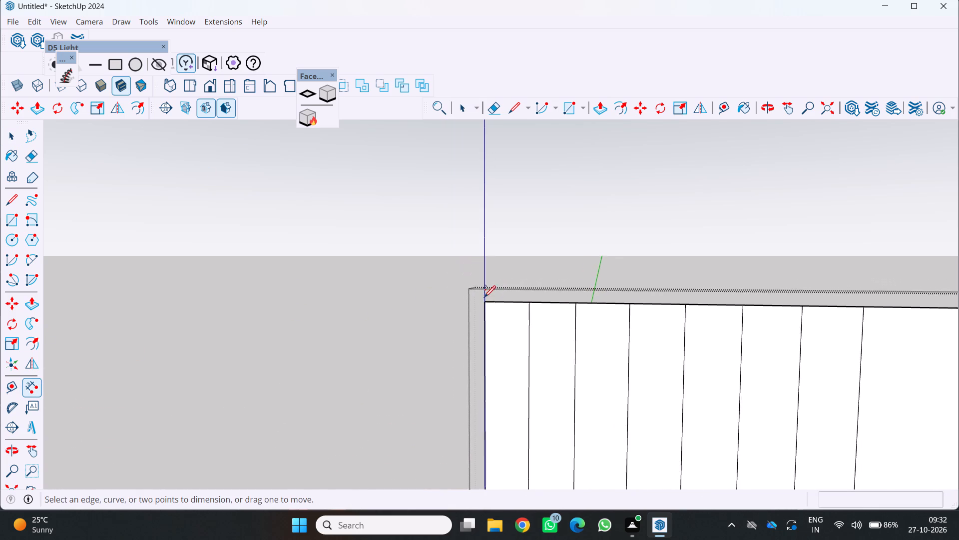
{"action": "scroll", "coordinate": [484, 296], "scroll_direction": "up", "scroll_amount": 8}
{"action": "left_click", "coordinate": [486, 310]}
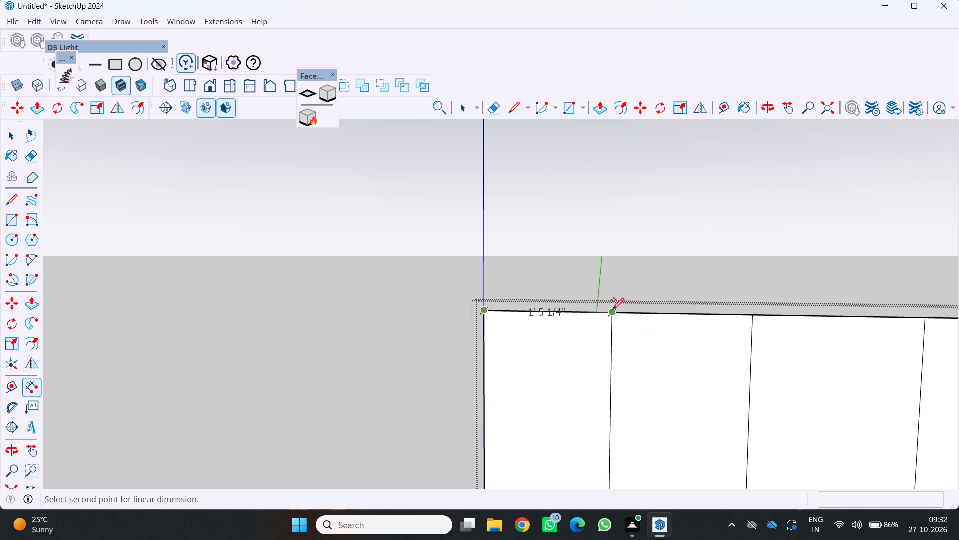
{"action": "key", "text": "Escape"}
Erase the innermost vertical line of the left-hand strip array on the panel face.
{"action": "scroll", "coordinate": [566, 272], "scroll_direction": "down", "scroll_amount": 15}
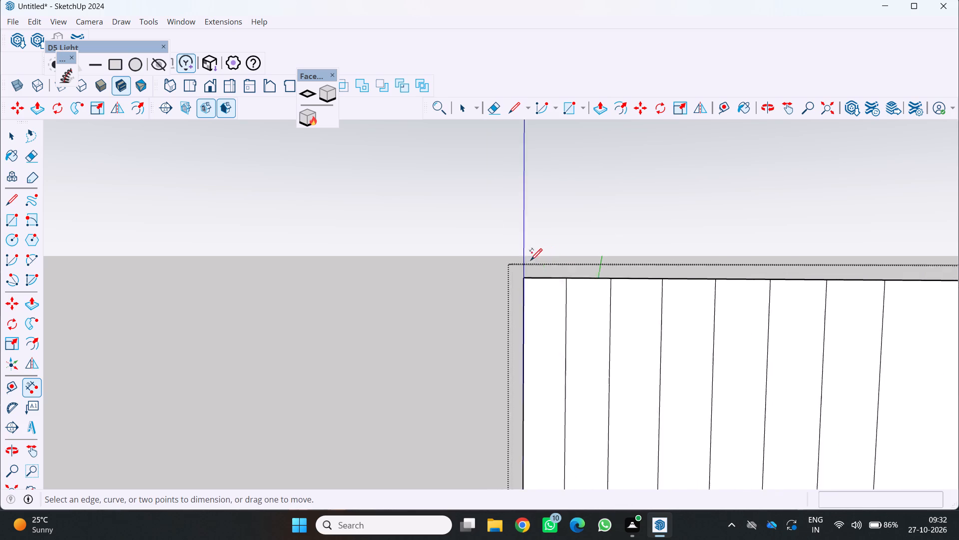
{"action": "scroll", "coordinate": [530, 259], "scroll_direction": "down", "scroll_amount": 20}
{"action": "scroll", "coordinate": [530, 259], "scroll_direction": "down", "scroll_amount": 4}
{"action": "scroll", "coordinate": [674, 296], "scroll_direction": "up", "scroll_amount": 1}
{"action": "middle_click_drag", "start_coordinate": [674, 296], "coordinate": [643, 328]}
{"action": "scroll", "coordinate": [664, 312], "scroll_direction": "up", "scroll_amount": 4}
{"action": "scroll", "coordinate": [541, 302], "scroll_direction": "up", "scroll_amount": 2}
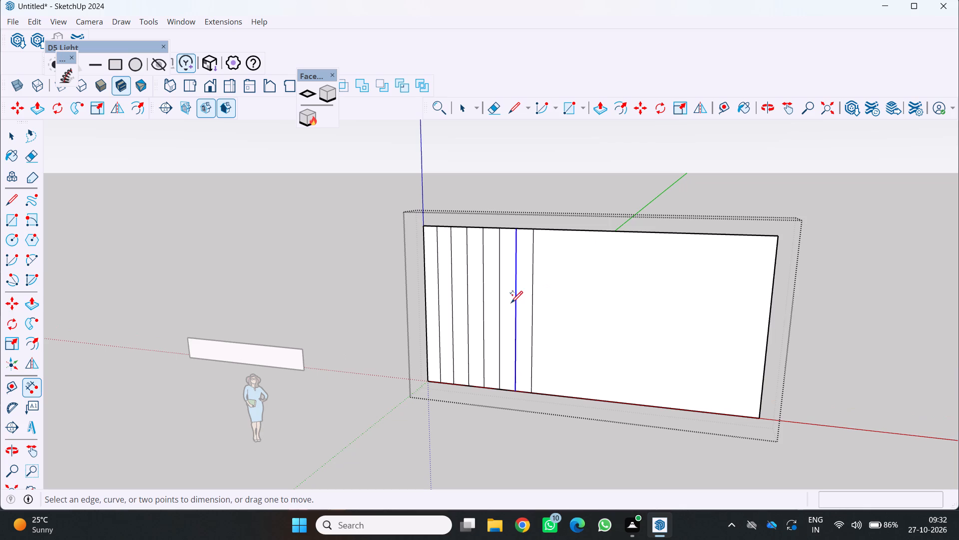
{"action": "key", "text": "Escape"}
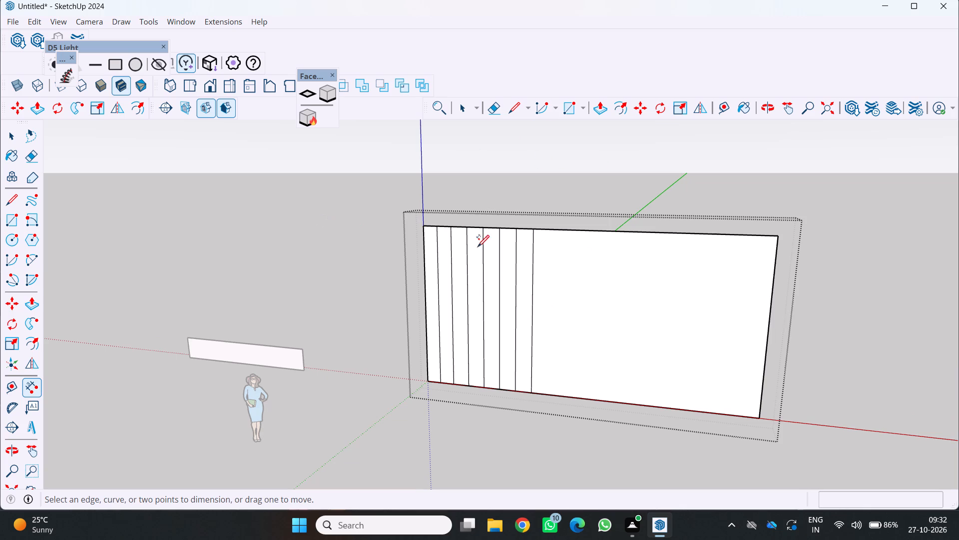
{"action": "key", "text": "e"}
{"action": "scroll", "coordinate": [538, 299], "scroll_direction": "up", "scroll_amount": 3}
{"action": "left_click", "coordinate": [530, 294]}
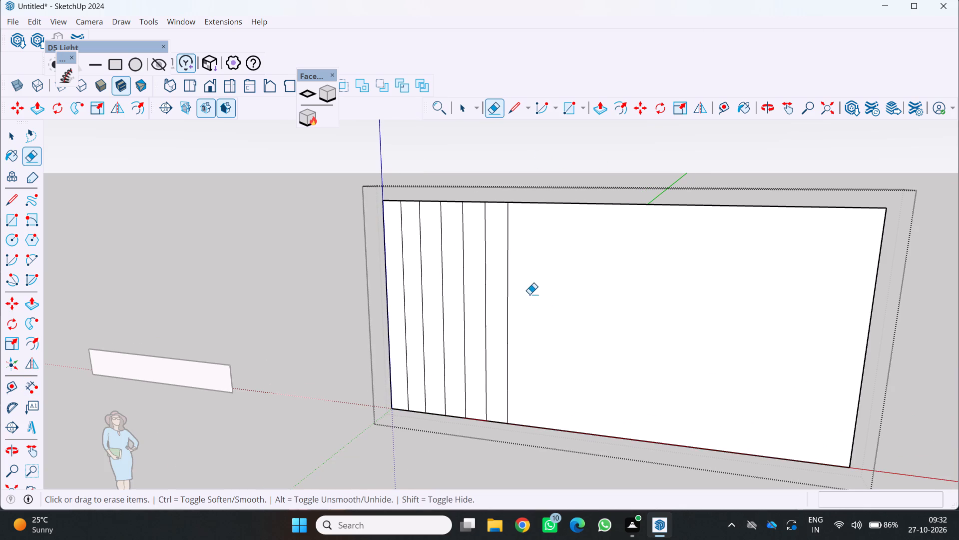
Draw a narrow full-height rectangle on the panel face, from its top-right corner to its bottom edge.
{"action": "scroll", "coordinate": [520, 279], "scroll_direction": "down", "scroll_amount": 12}
{"action": "scroll", "coordinate": [586, 357], "scroll_direction": "up", "scroll_amount": 1}
{"action": "middle_click_drag", "start_coordinate": [586, 357], "coordinate": [629, 376]}
{"action": "middle_click", "coordinate": [629, 376]}
{"action": "middle_click", "coordinate": [628, 377]}
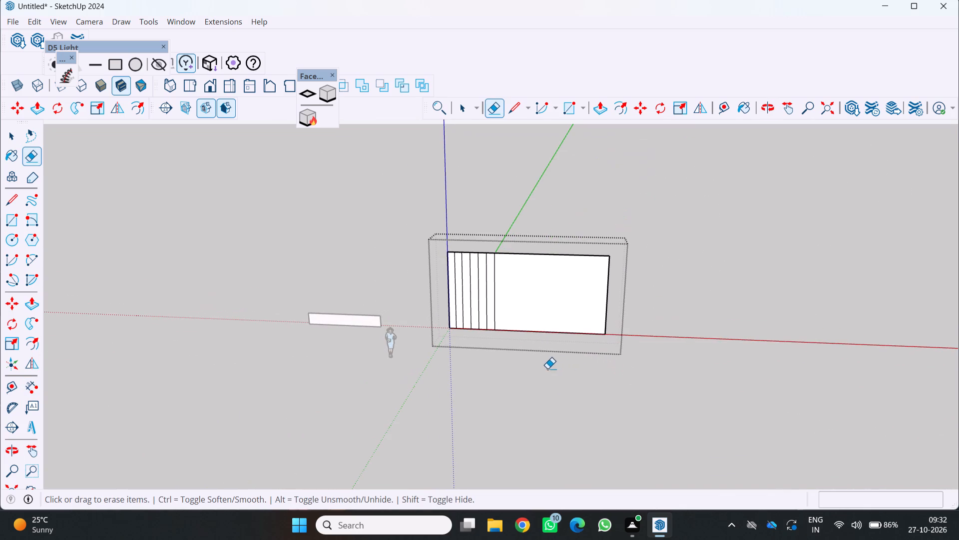
{"action": "key", "text": "r"}
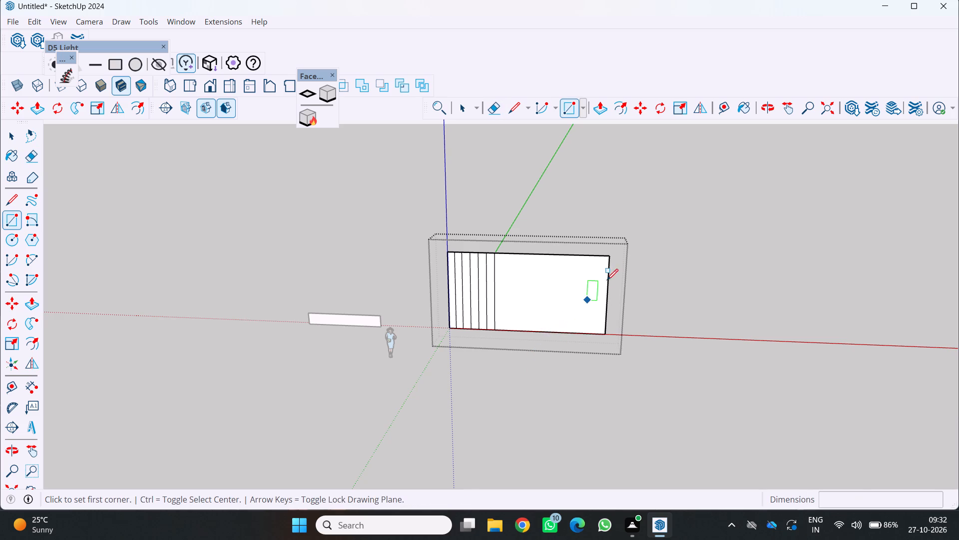
{"action": "scroll", "coordinate": [618, 247], "scroll_direction": "up", "scroll_amount": 9}
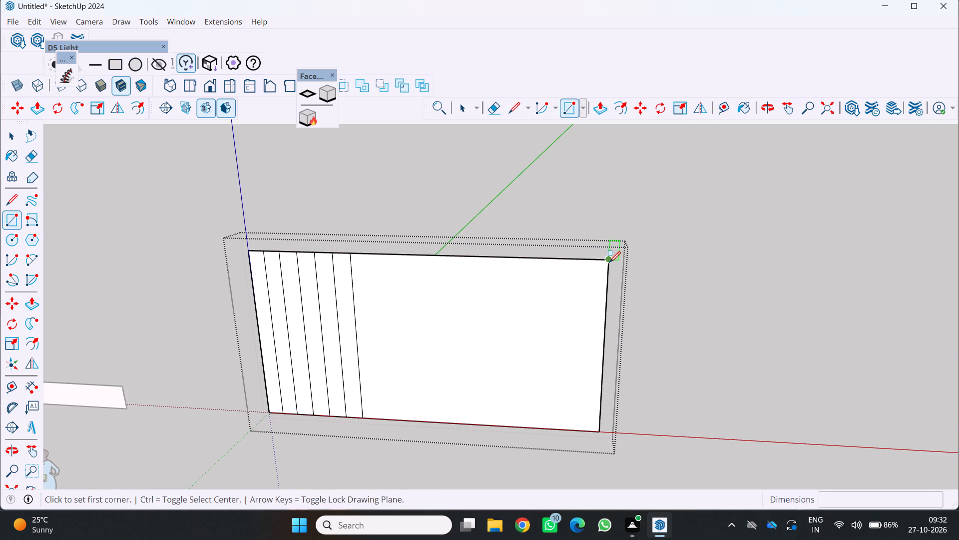
{"action": "left_click", "coordinate": [609, 262]}
{"action": "scroll", "coordinate": [557, 339], "scroll_direction": "down", "scroll_amount": 3}
{"action": "scroll", "coordinate": [571, 412], "scroll_direction": "up", "scroll_amount": 1}
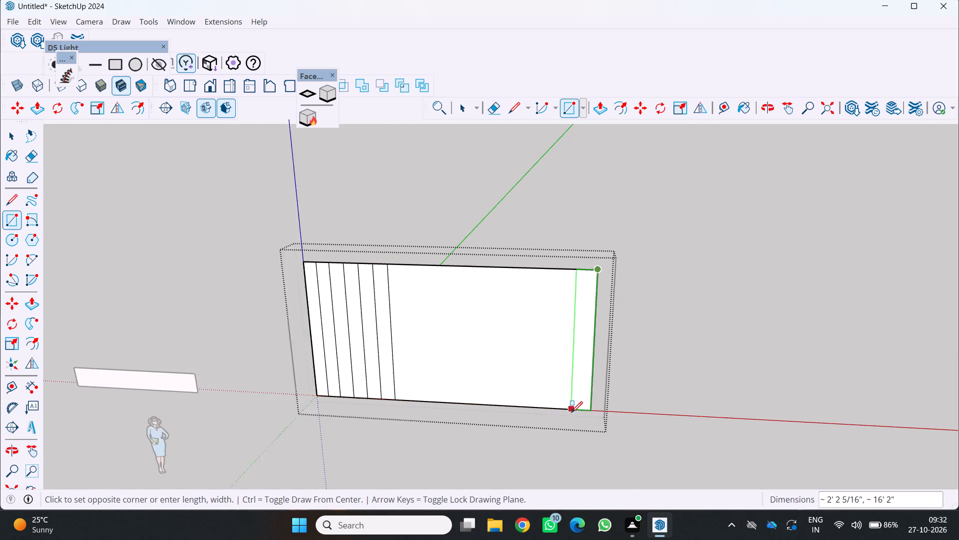
{"action": "scroll", "coordinate": [571, 412], "scroll_direction": "up", "scroll_amount": 1}
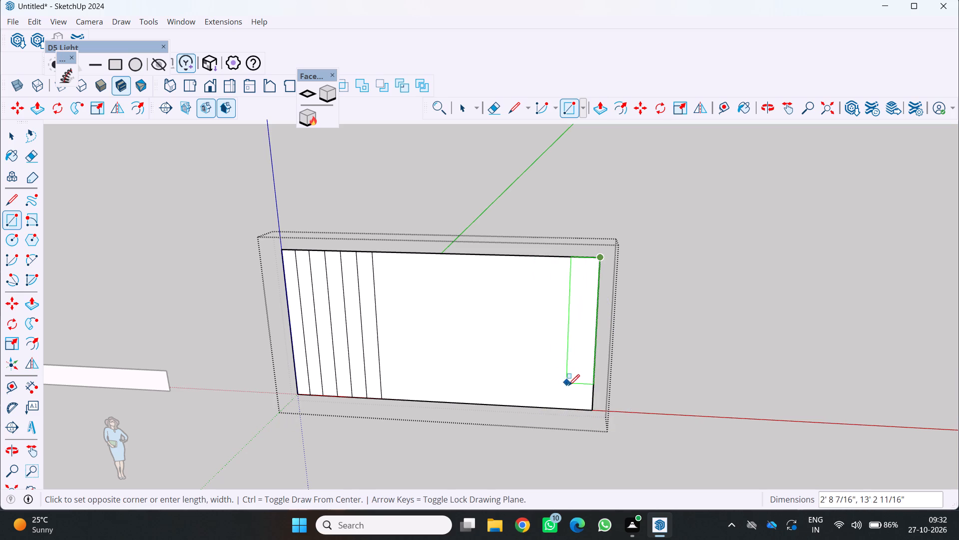
{"action": "left_click", "coordinate": [577, 412]}
{"action": "scroll", "coordinate": [599, 416], "scroll_direction": "up", "scroll_amount": 2}
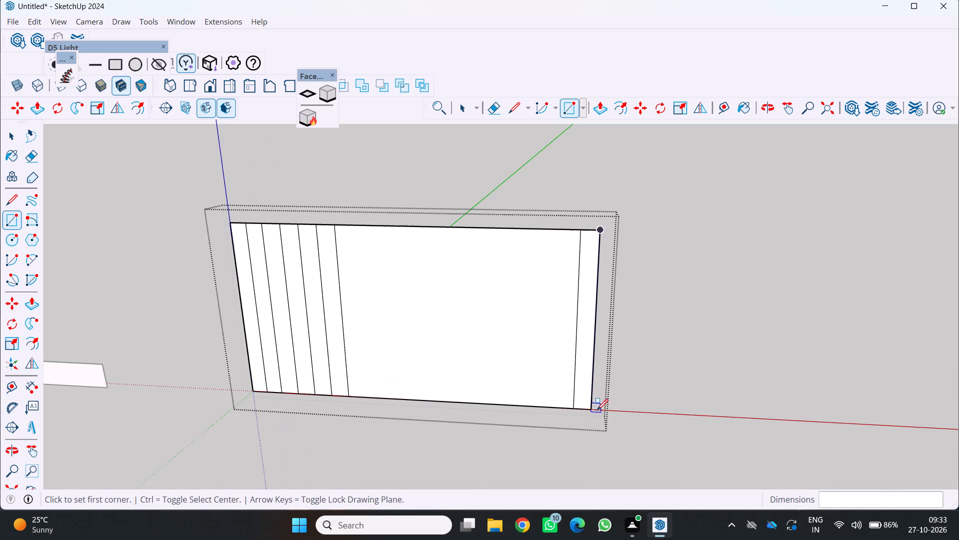
Copy the new rectangle's inner vertical edge about 1' 7" inward along the panel's bottom edge and repeat it as a 4x array.
{"action": "key", "text": "space"}
{"action": "scroll", "coordinate": [573, 398], "scroll_direction": "up", "scroll_amount": 5}
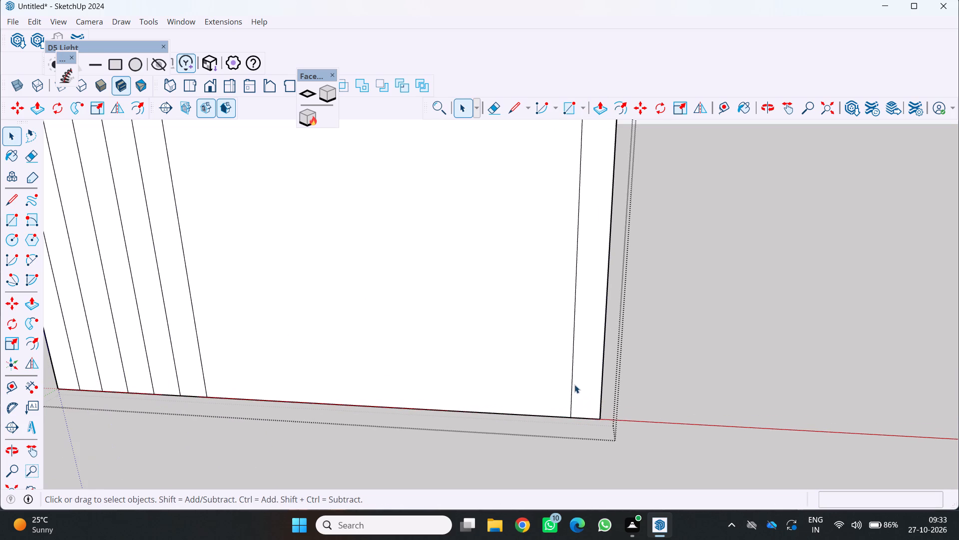
{"action": "left_click", "coordinate": [572, 380]}
{"action": "key", "text": "m"}
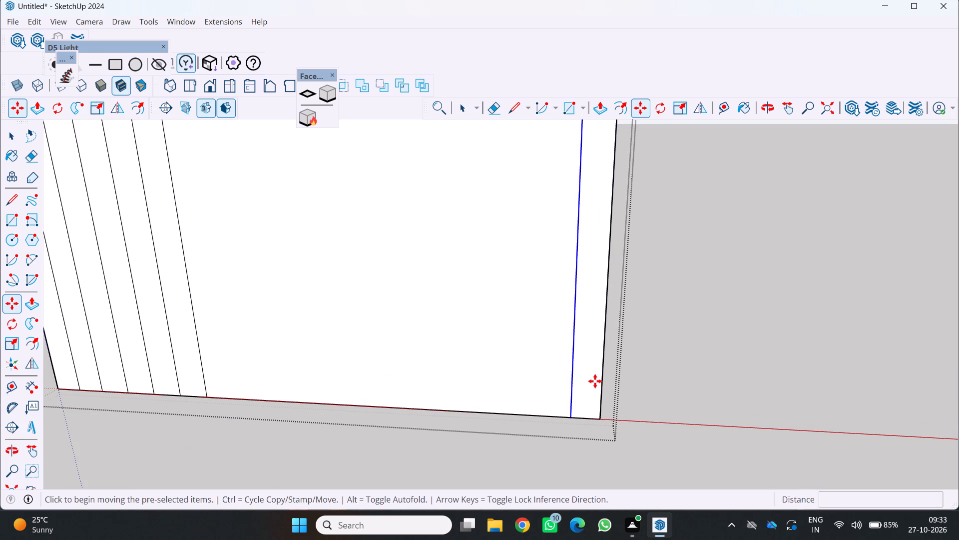
{"action": "left_click", "coordinate": [572, 416]}
{"action": "type", "text": "4X"}
{"action": "key", "text": "Return"}
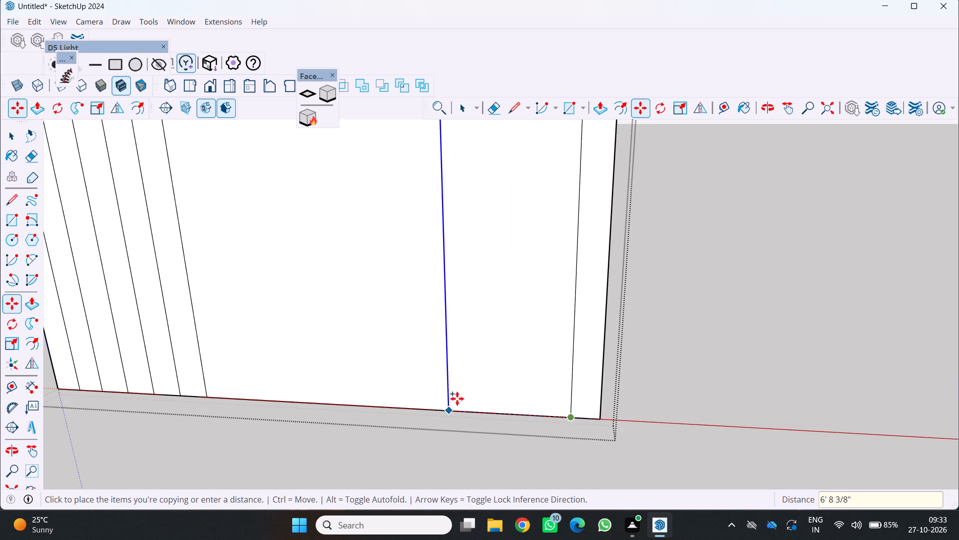
{"action": "left_click", "coordinate": [541, 416]}
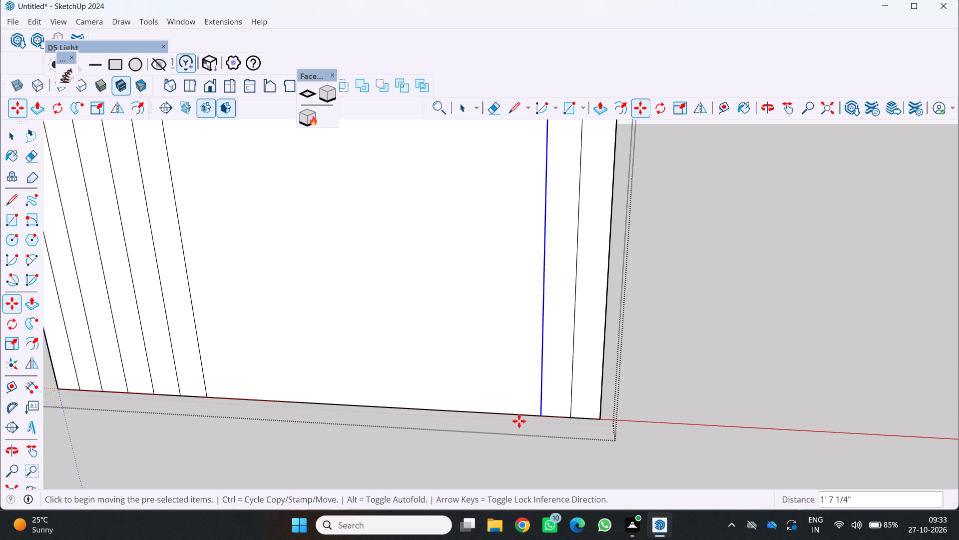
{"action": "key", "text": "4"}
{"action": "key", "text": "x"}
{"action": "key", "text": "Return"}
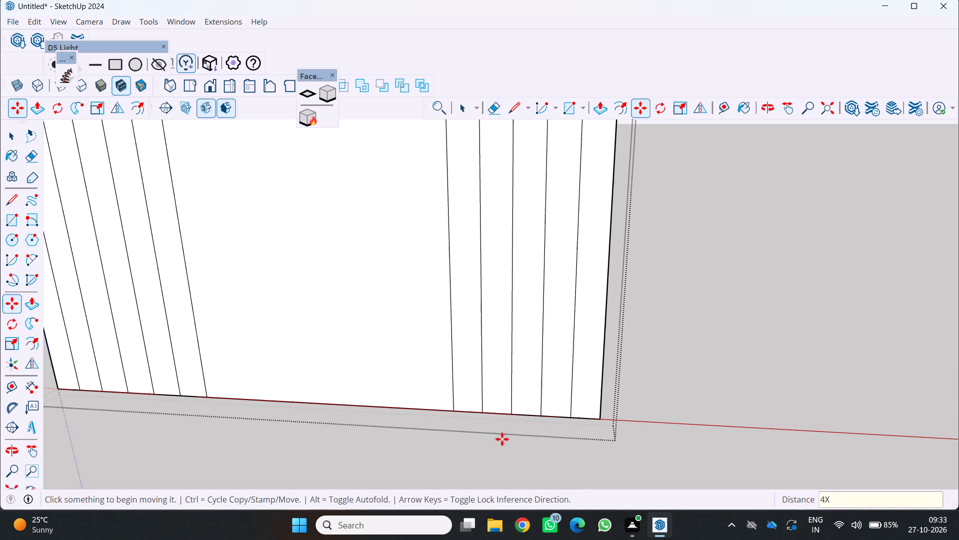
{"action": "scroll", "coordinate": [722, 533], "scroll_direction": "down", "scroll_amount": 5}
{"action": "scroll", "coordinate": [575, 532], "scroll_direction": "down", "scroll_amount": 9}
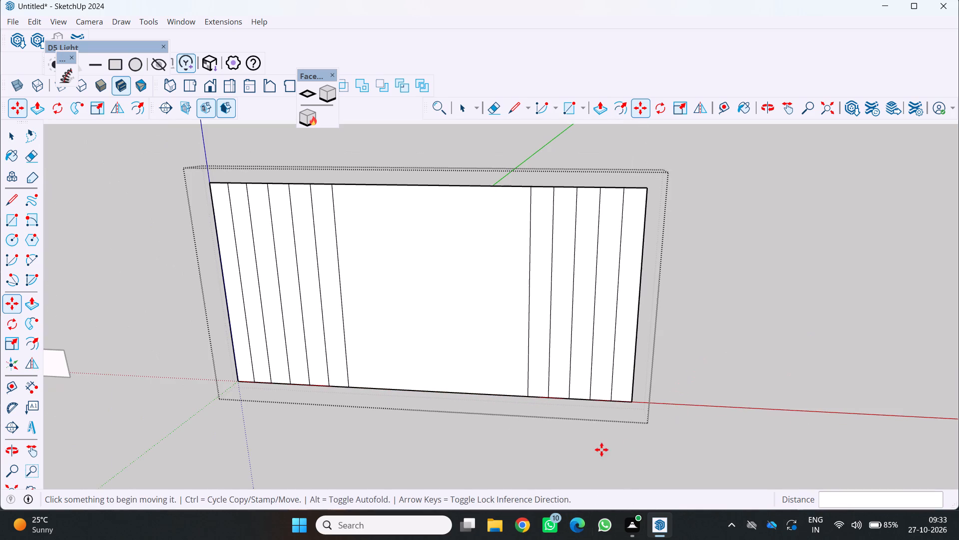
{"action": "key", "text": "space"}
Erase the innermost vertical line of the left-hand array so that side has five division lines.
{"action": "scroll", "coordinate": [662, 454], "scroll_direction": "down", "scroll_amount": 1}
{"action": "middle_click_drag", "start_coordinate": [662, 454], "coordinate": [652, 395]}
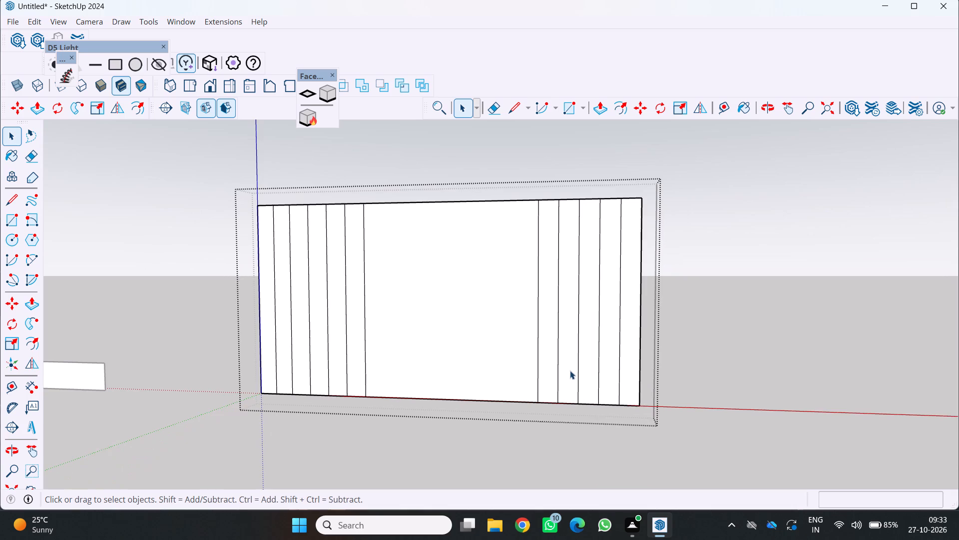
{"action": "scroll", "coordinate": [570, 370], "scroll_direction": "up", "scroll_amount": 1}
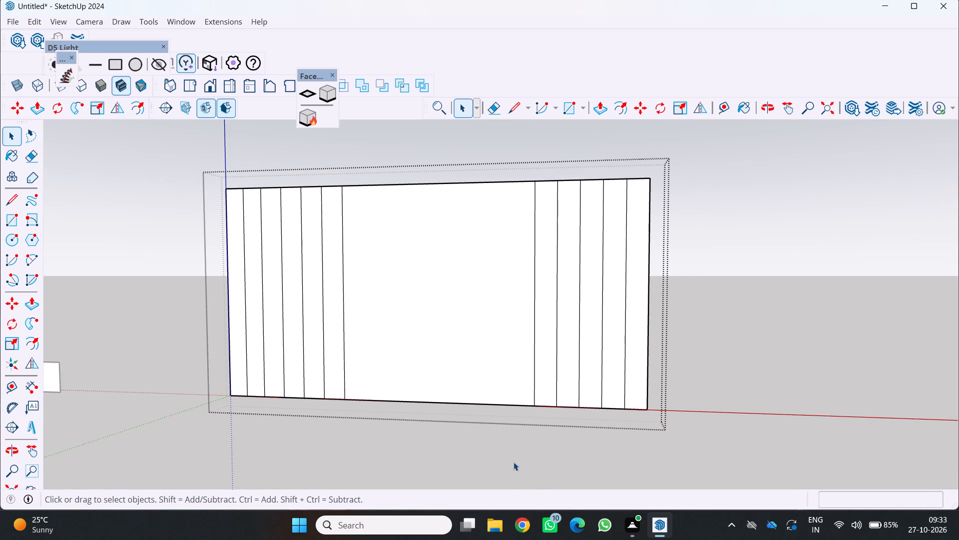
{"action": "middle_click_drag", "start_coordinate": [530, 465], "coordinate": [637, 466]}
{"action": "scroll", "coordinate": [635, 465], "scroll_direction": "down", "scroll_amount": 6}
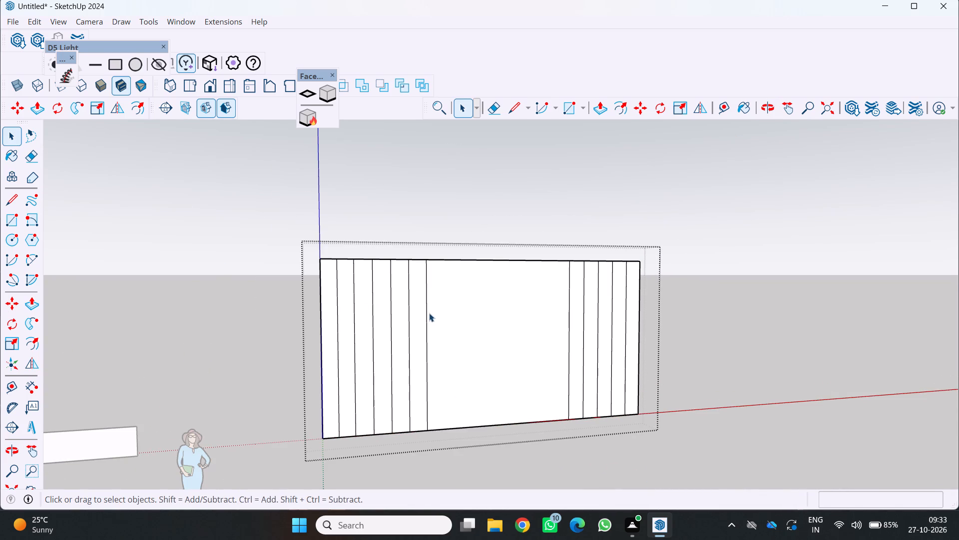
{"action": "key", "text": "e"}
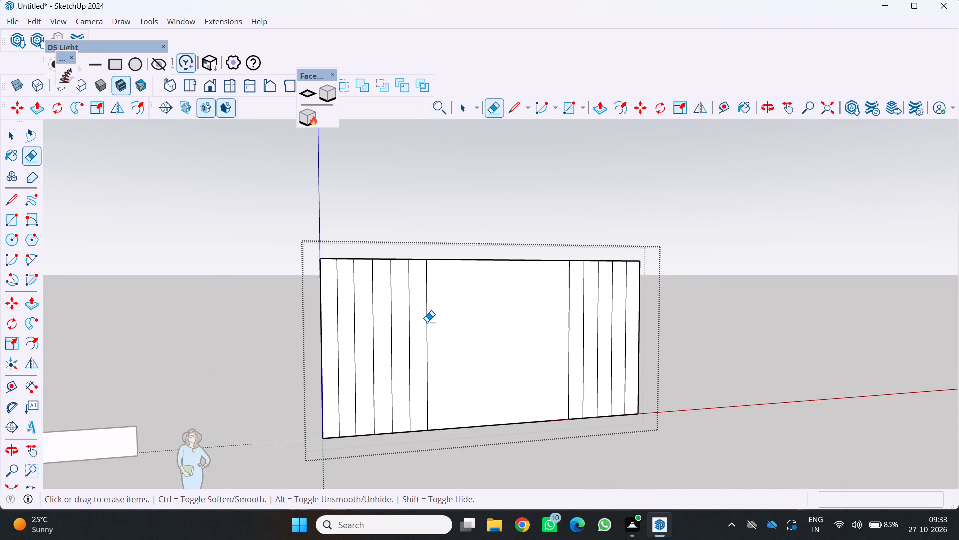
{"action": "left_click", "coordinate": [427, 322]}
Push/Pull the third strip from the panel's left edge outward by 1".
{"action": "scroll", "coordinate": [430, 331], "scroll_direction": "down", "scroll_amount": 4}
{"action": "middle_click_drag", "start_coordinate": [418, 335], "coordinate": [308, 350]}
{"action": "middle_click", "coordinate": [308, 350]}
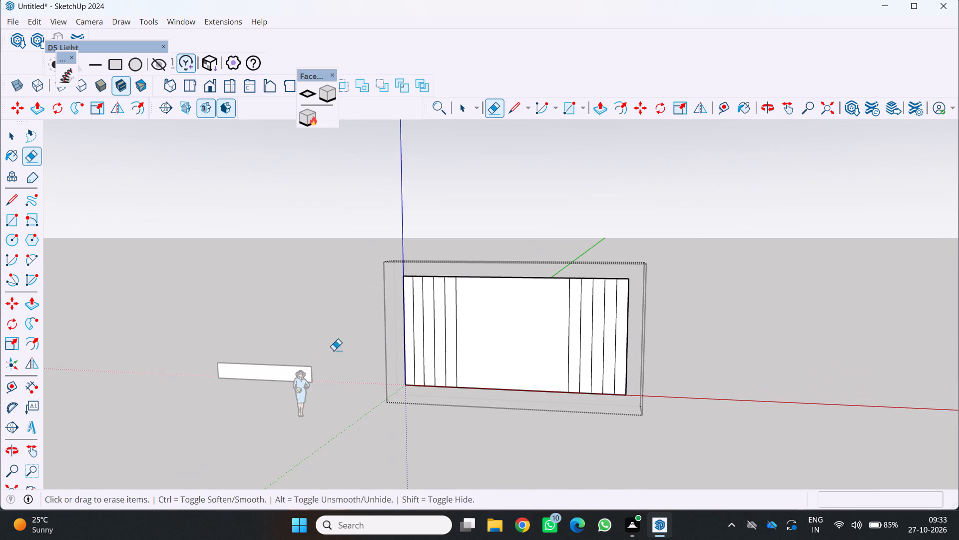
{"action": "key", "text": "space"}
{"action": "scroll", "coordinate": [437, 342], "scroll_direction": "up", "scroll_amount": 4}
{"action": "left_click", "coordinate": [428, 327]}
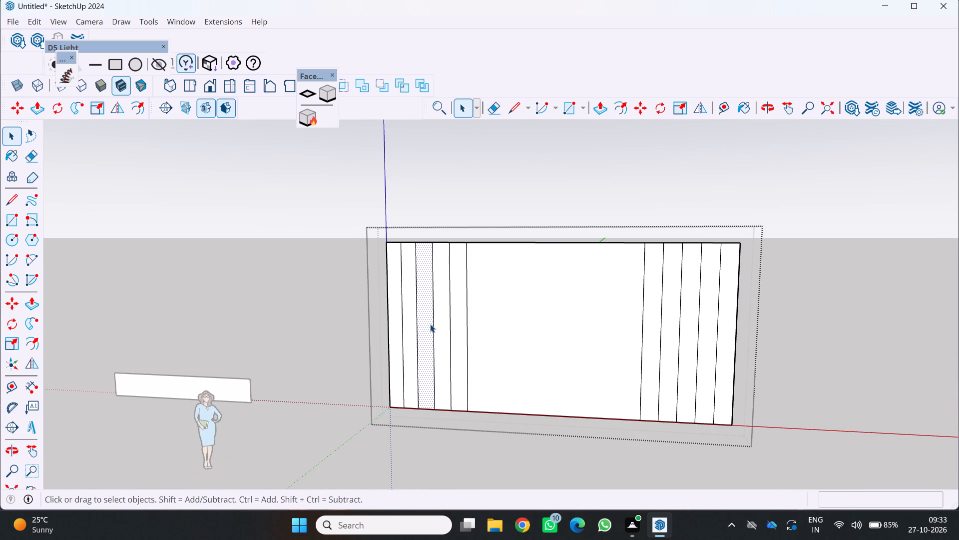
{"action": "left_click_drag", "start_coordinate": [417, 323], "coordinate": [413, 323]}
{"action": "key", "text": "p"}
{"action": "left_click", "coordinate": [425, 318]}
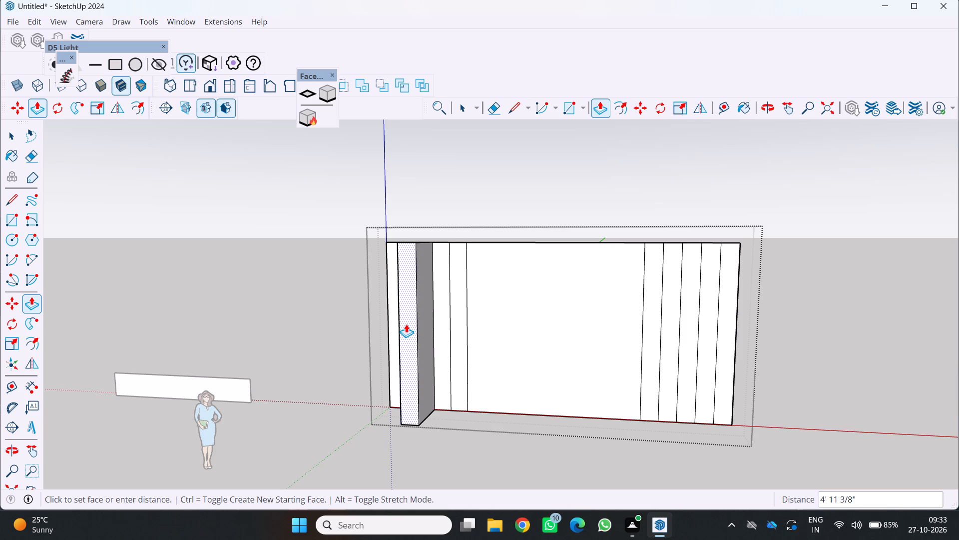
{"action": "key", "text": "1"}
{"action": "key", "text": "Return"}
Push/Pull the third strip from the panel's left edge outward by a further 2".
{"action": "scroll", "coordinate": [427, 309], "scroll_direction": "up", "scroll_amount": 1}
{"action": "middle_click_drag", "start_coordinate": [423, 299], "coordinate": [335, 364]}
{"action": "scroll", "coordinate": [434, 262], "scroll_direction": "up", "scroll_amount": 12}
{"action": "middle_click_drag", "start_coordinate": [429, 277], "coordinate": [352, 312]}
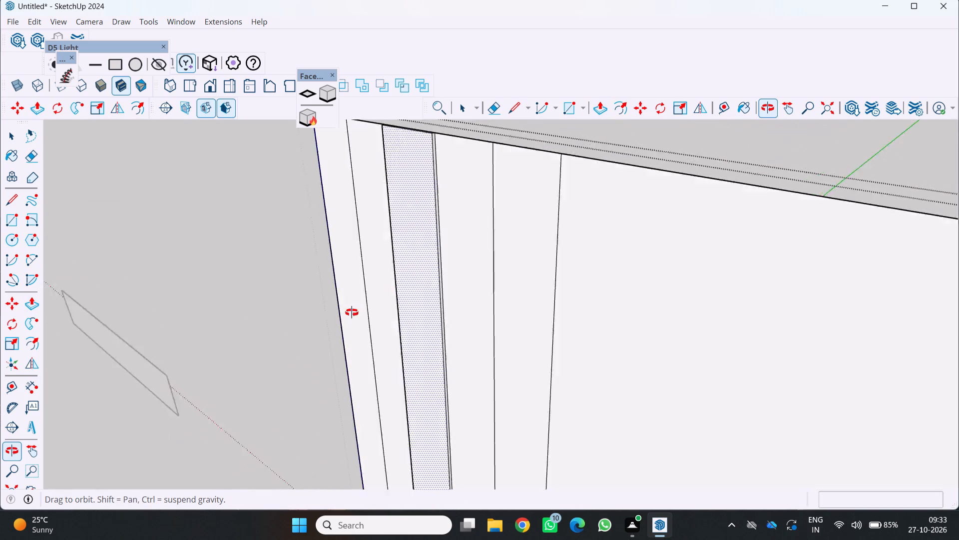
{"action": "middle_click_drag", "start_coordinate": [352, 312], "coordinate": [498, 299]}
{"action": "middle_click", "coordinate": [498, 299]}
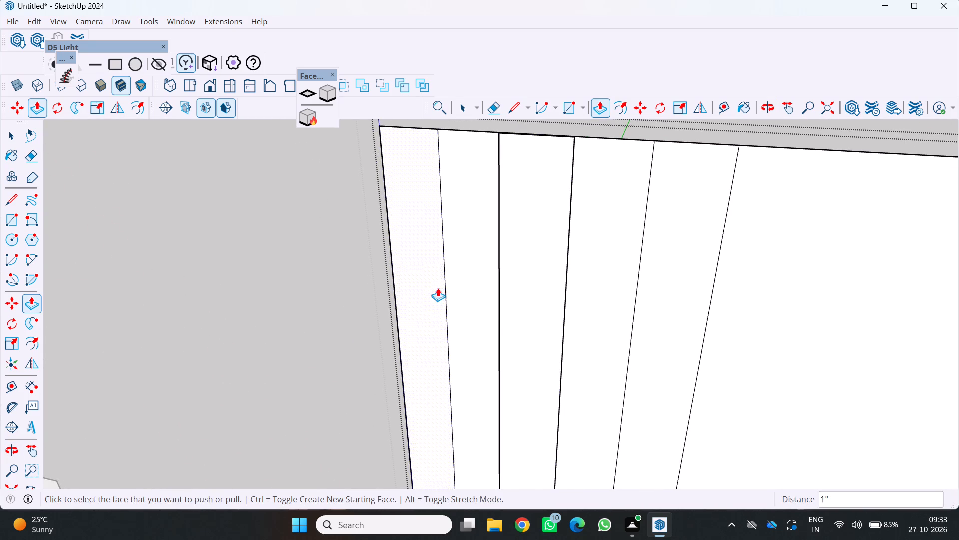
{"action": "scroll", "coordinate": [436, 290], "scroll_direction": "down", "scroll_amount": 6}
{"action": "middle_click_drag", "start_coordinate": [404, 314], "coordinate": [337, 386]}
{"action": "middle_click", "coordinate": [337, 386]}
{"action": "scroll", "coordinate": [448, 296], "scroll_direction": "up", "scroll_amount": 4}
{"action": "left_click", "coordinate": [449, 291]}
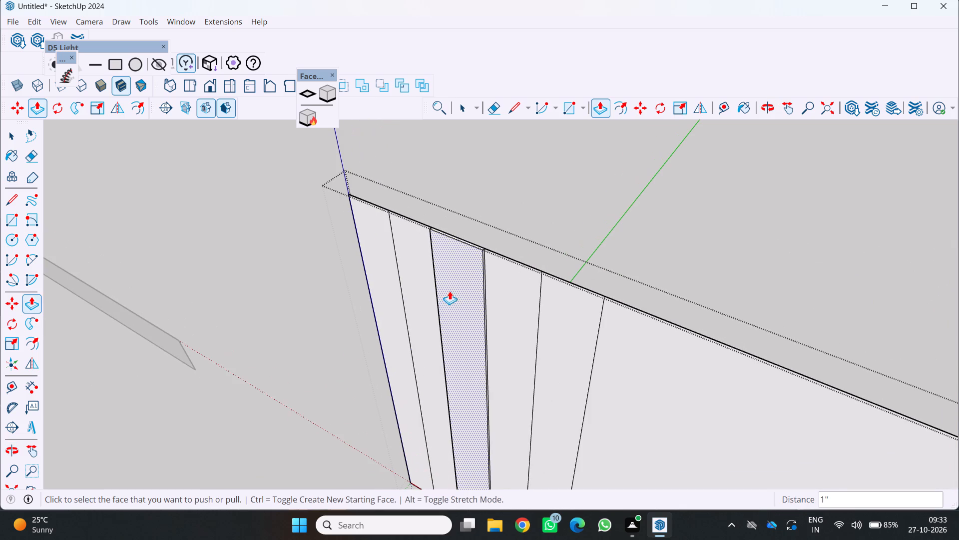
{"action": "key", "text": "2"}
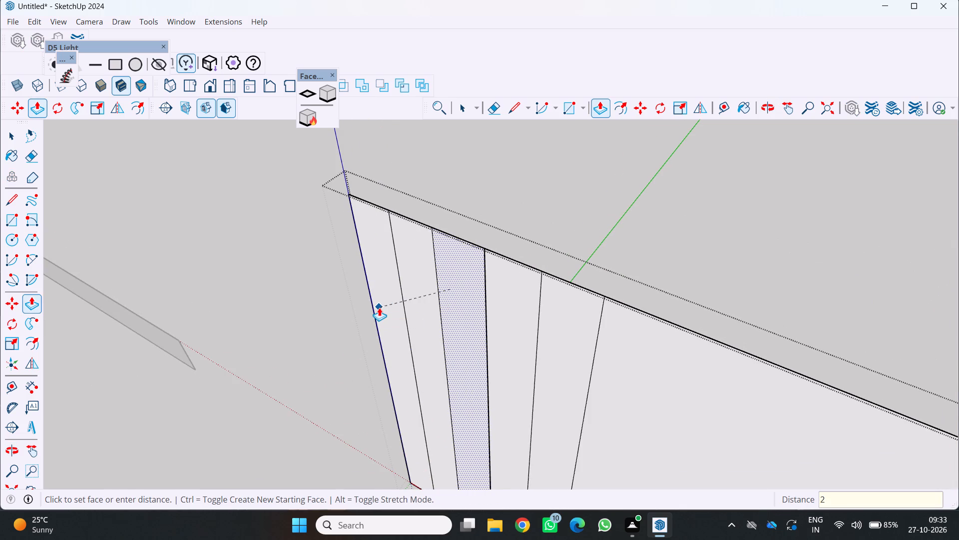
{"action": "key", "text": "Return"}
Undo both pulls on the third strip from the left edge and Push/Pull it outward by 2" instead.
{"action": "scroll", "coordinate": [459, 268], "scroll_direction": "up", "scroll_amount": 1}
{"action": "middle_click_drag", "start_coordinate": [466, 274], "coordinate": [194, 373]}
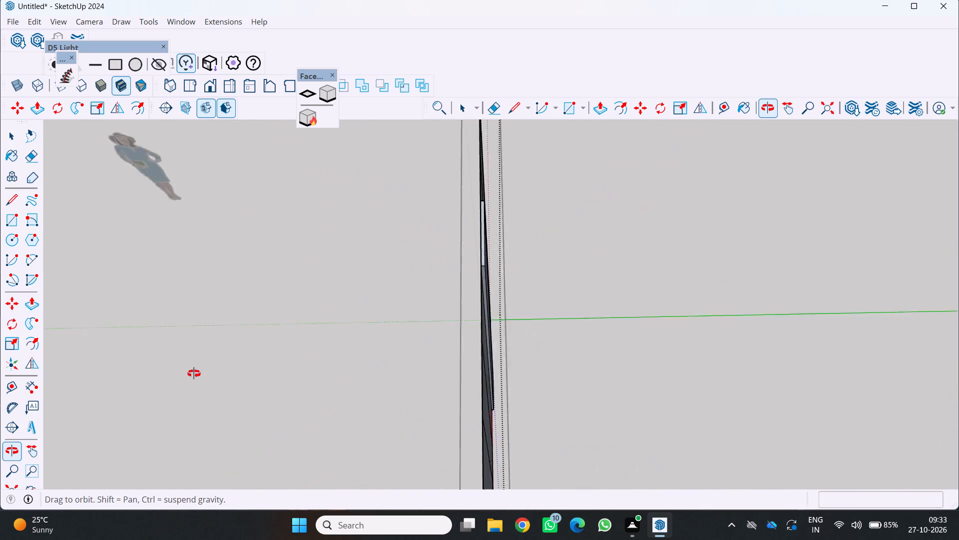
{"action": "middle_click_drag", "start_coordinate": [194, 373], "coordinate": [466, 314]}
{"action": "middle_click_drag", "start_coordinate": [466, 314], "coordinate": [472, 315]}
{"action": "middle_click", "coordinate": [476, 317]}
{"action": "key", "text": "ctrl+z"}
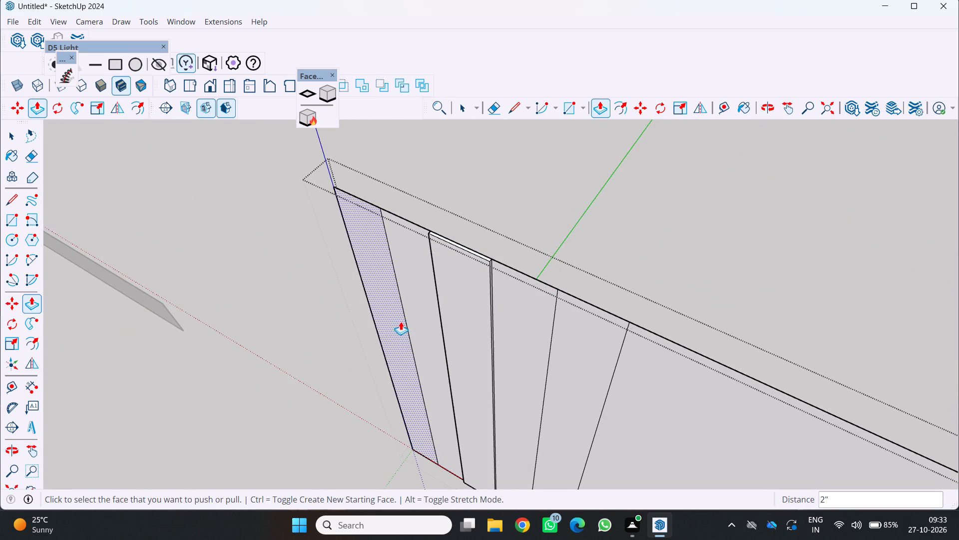
{"action": "key", "text": "ctrl+z"}
{"action": "left_click", "coordinate": [466, 313]}
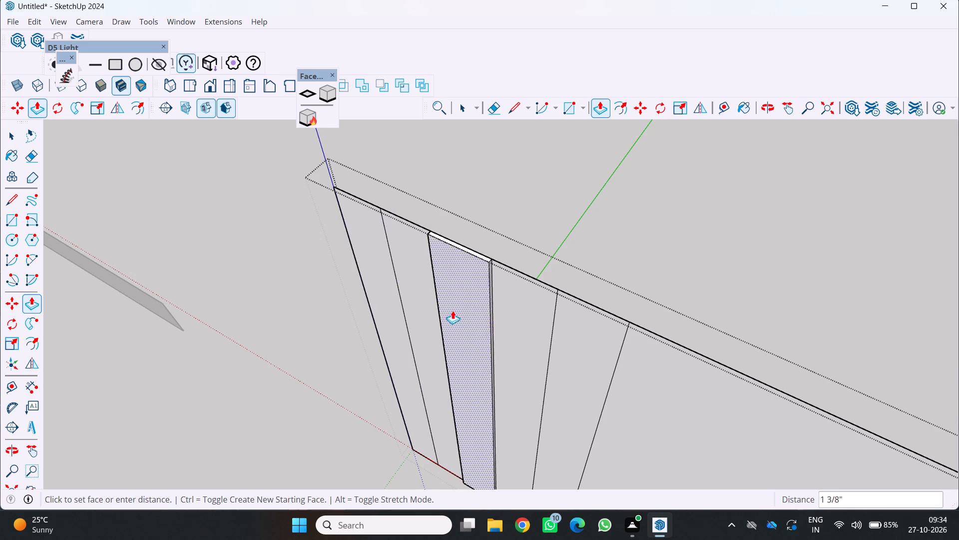
{"action": "key", "text": "2"}
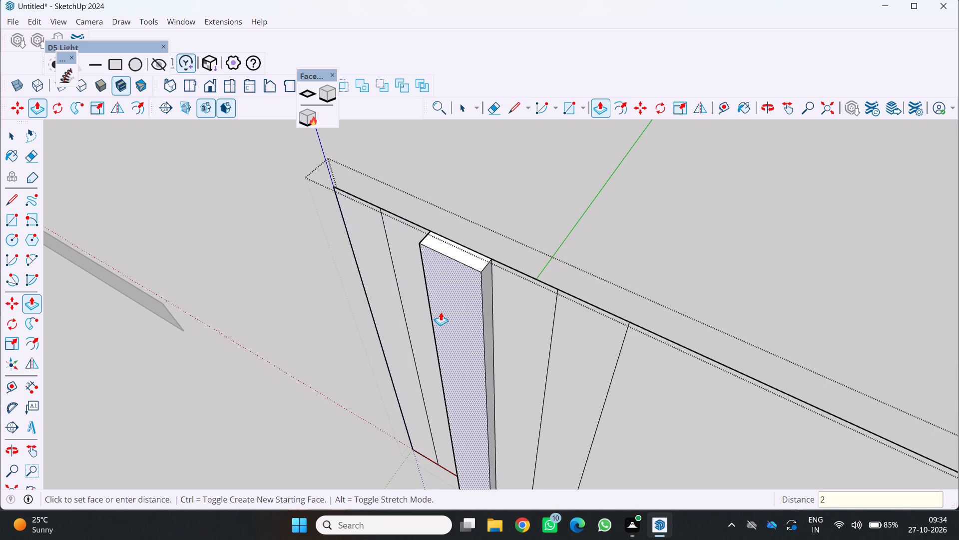
{"action": "key", "text": "Return"}
Push/Pull the second and first strips at the panel's left edge outward, flush with the raised third strip.
{"action": "middle_click_drag", "start_coordinate": [472, 276], "coordinate": [538, 176]}
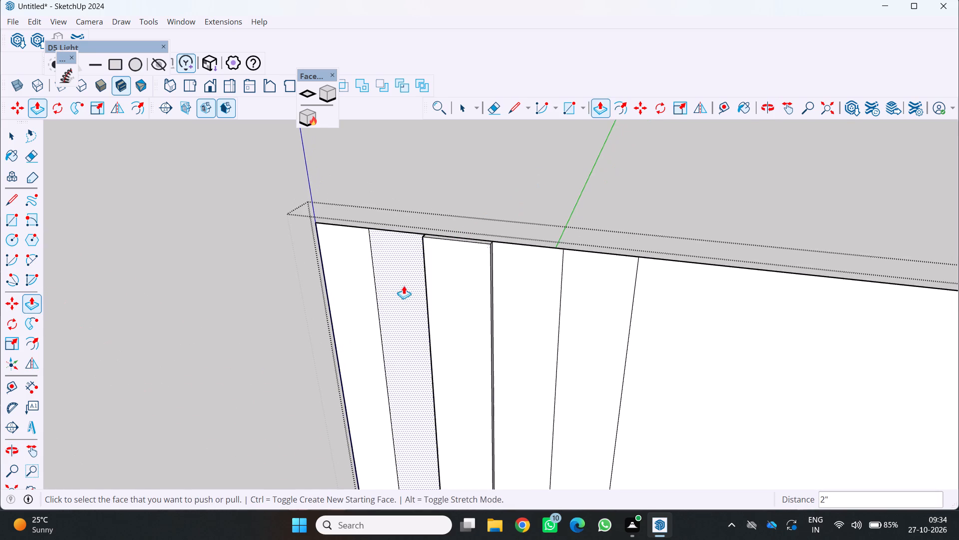
{"action": "left_click", "coordinate": [405, 283]}
{"action": "left_click", "coordinate": [453, 310]}
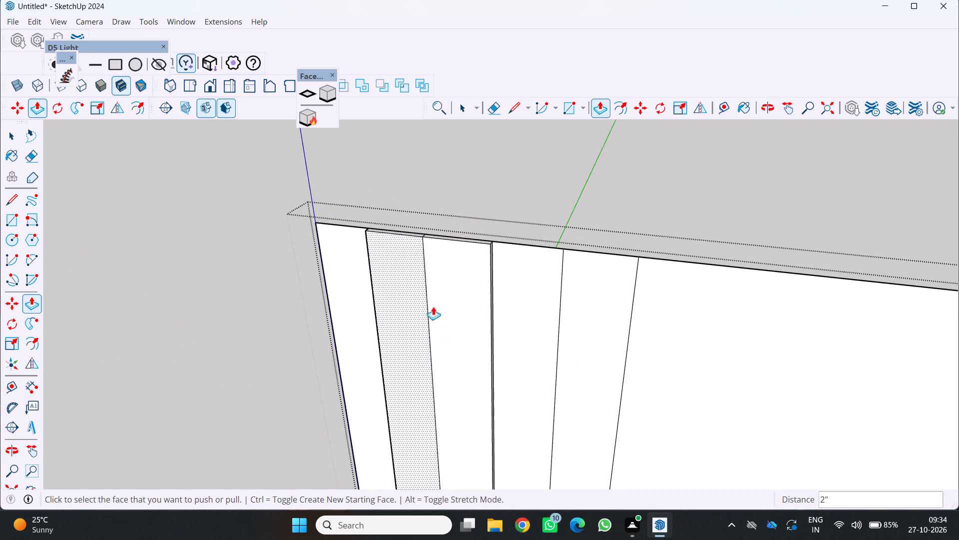
{"action": "left_click", "coordinate": [357, 283]}
{"action": "scroll", "coordinate": [360, 273], "scroll_direction": "up", "scroll_amount": 2}
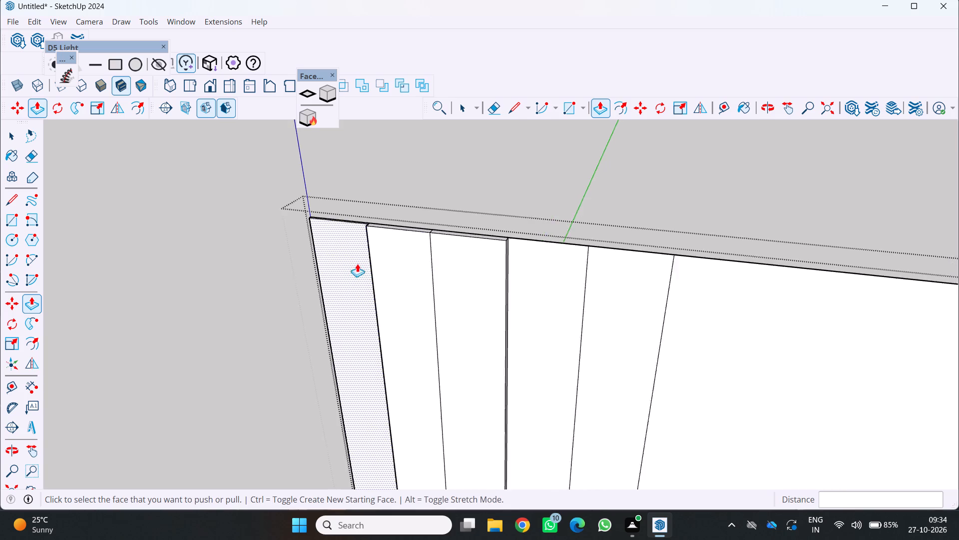
{"action": "scroll", "coordinate": [357, 263], "scroll_direction": "up", "scroll_amount": 1}
{"action": "middle_click_drag", "start_coordinate": [357, 264], "coordinate": [416, 348]}
{"action": "left_click_drag", "start_coordinate": [316, 296], "coordinate": [456, 316]}
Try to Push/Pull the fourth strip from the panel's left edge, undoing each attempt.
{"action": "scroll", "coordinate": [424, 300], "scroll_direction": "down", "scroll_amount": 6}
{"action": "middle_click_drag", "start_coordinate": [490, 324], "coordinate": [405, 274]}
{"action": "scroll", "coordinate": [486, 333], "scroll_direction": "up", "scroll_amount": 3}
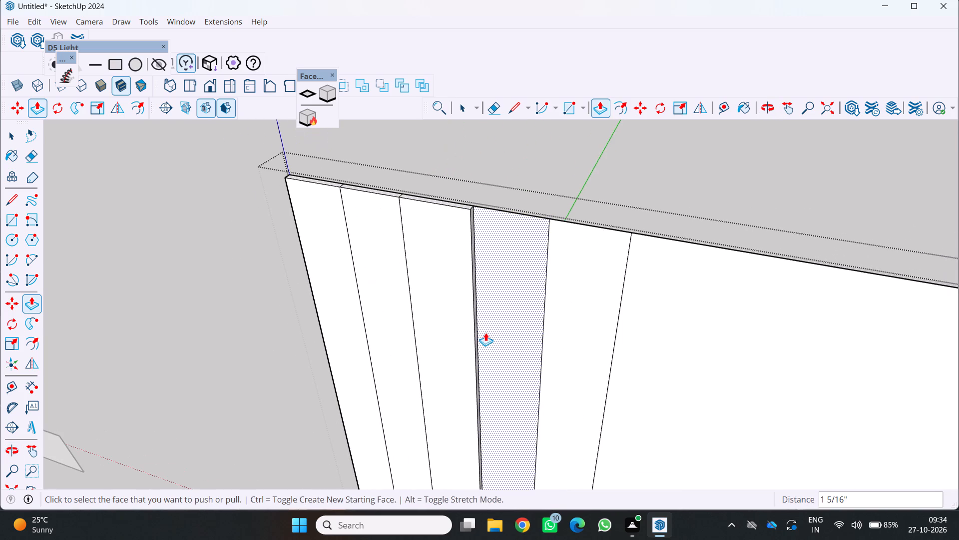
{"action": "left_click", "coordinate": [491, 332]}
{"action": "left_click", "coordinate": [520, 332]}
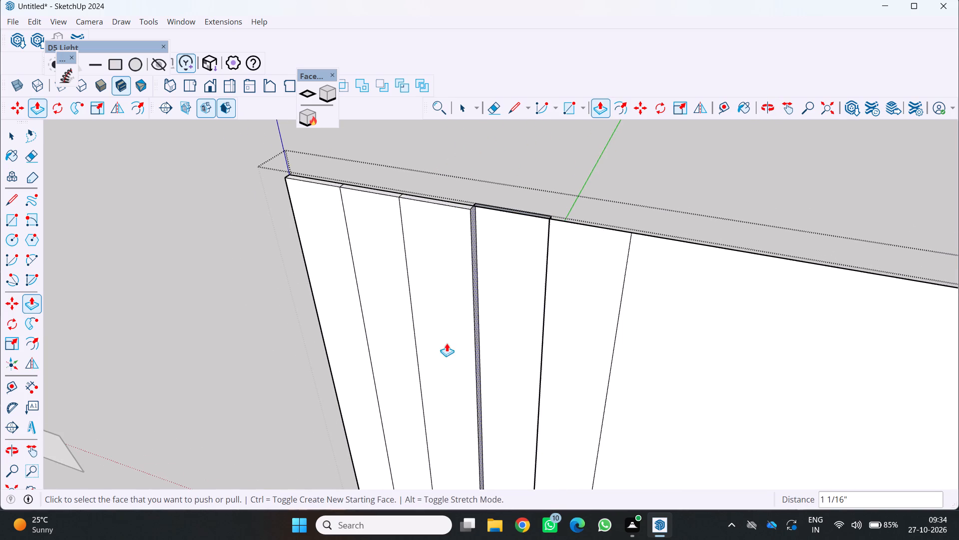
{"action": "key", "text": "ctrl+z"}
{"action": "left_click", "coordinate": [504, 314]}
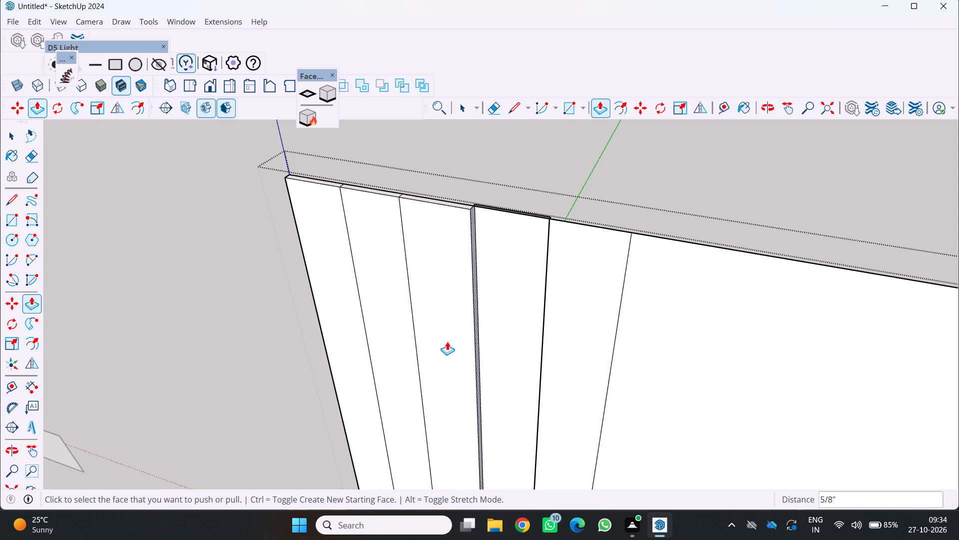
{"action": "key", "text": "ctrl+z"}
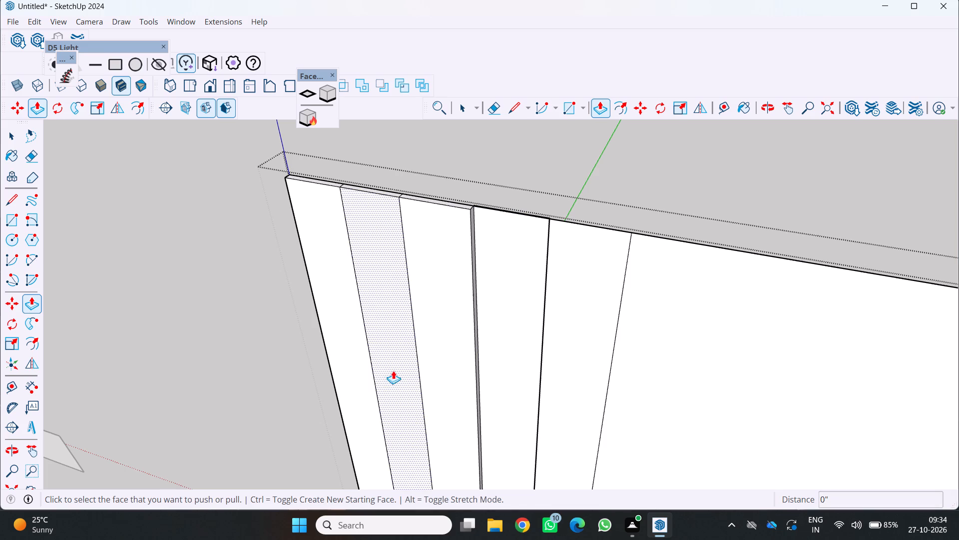
Push/Pull the fourth and fifth strips of the left-hand array outward, flush with the three raised strips.
{"action": "left_click_drag", "start_coordinate": [525, 328], "coordinate": [443, 353]}
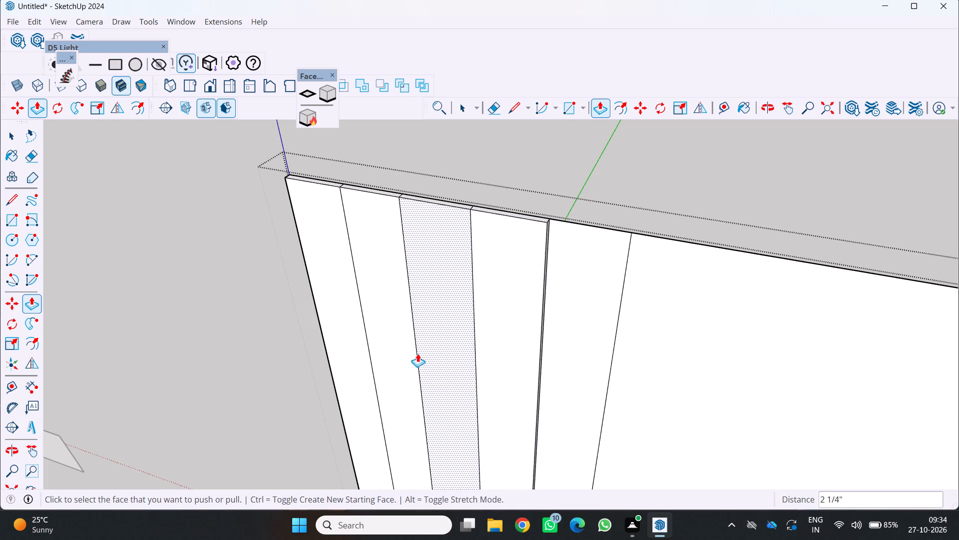
{"action": "left_click", "coordinate": [565, 351]}
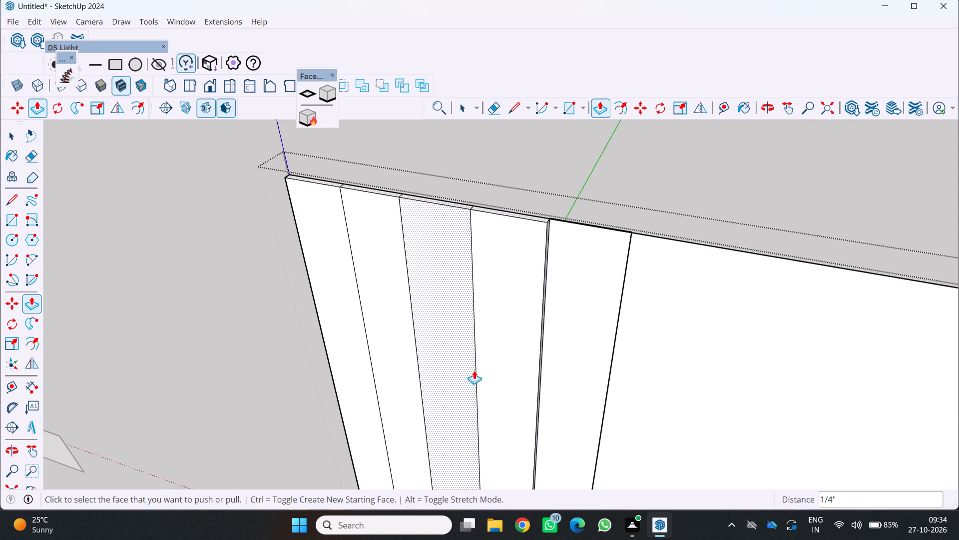
{"action": "left_click_drag", "start_coordinate": [555, 348], "coordinate": [494, 360]}
Push/Pull the innermost strip of the right-hand array outward by 2".
{"action": "scroll", "coordinate": [473, 357], "scroll_direction": "down", "scroll_amount": 4}
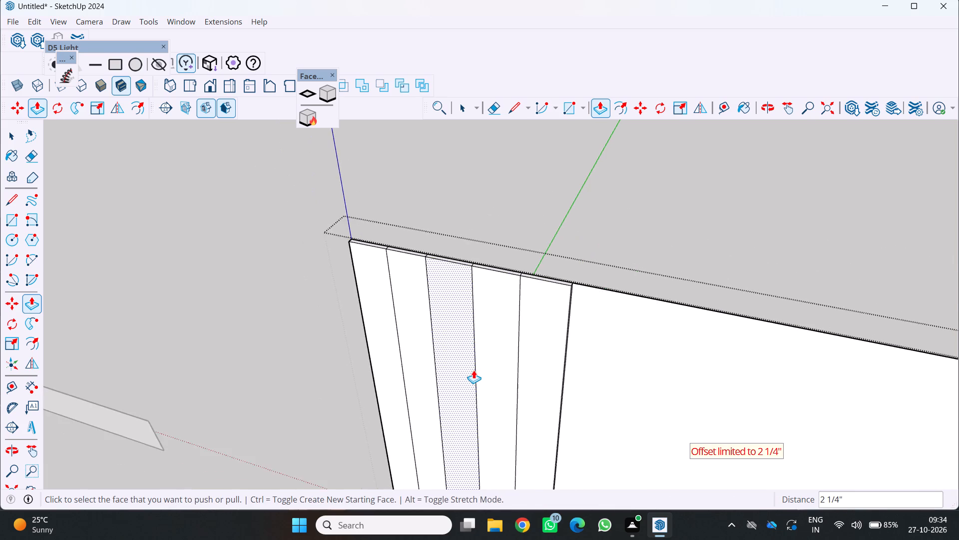
{"action": "scroll", "coordinate": [474, 370], "scroll_direction": "down", "scroll_amount": 5}
{"action": "middle_click_drag", "start_coordinate": [477, 375], "coordinate": [578, 322]}
{"action": "scroll", "coordinate": [578, 322], "scroll_direction": "down", "scroll_amount": 5}
{"action": "scroll", "coordinate": [543, 366], "scroll_direction": "down", "scroll_amount": 5}
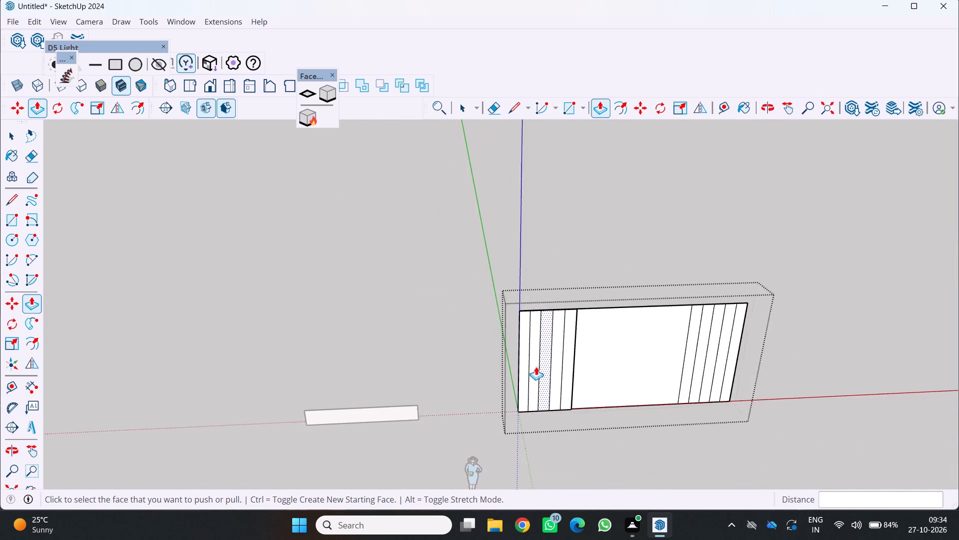
{"action": "middle_click_drag", "start_coordinate": [516, 376], "coordinate": [332, 320]}
{"action": "scroll", "coordinate": [336, 332], "scroll_direction": "down", "scroll_amount": 2}
{"action": "middle_click_drag", "start_coordinate": [457, 371], "coordinate": [561, 346]}
{"action": "middle_click", "coordinate": [561, 346]}
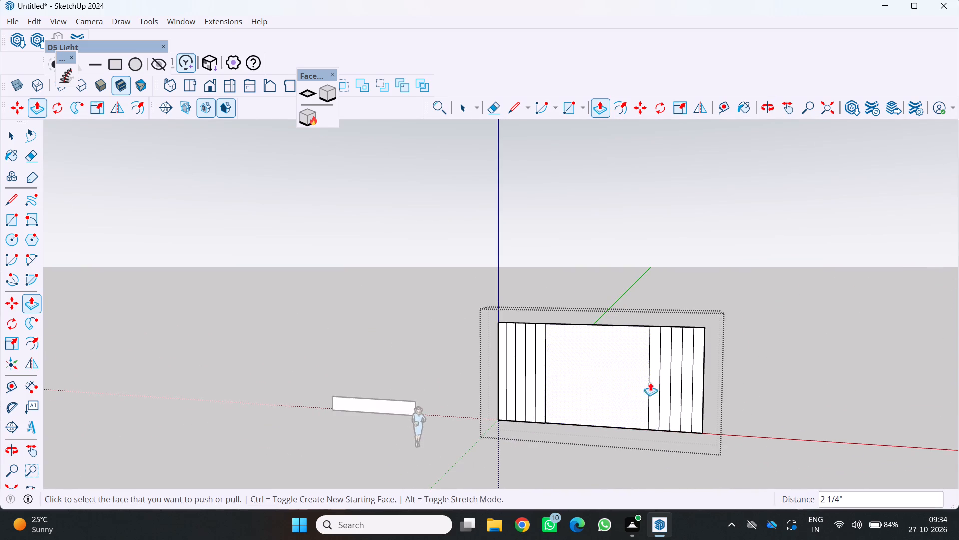
{"action": "scroll", "coordinate": [688, 382], "scroll_direction": "up", "scroll_amount": 2}
{"action": "key", "text": "space"}
{"action": "scroll", "coordinate": [659, 364], "scroll_direction": "up", "scroll_amount": 4}
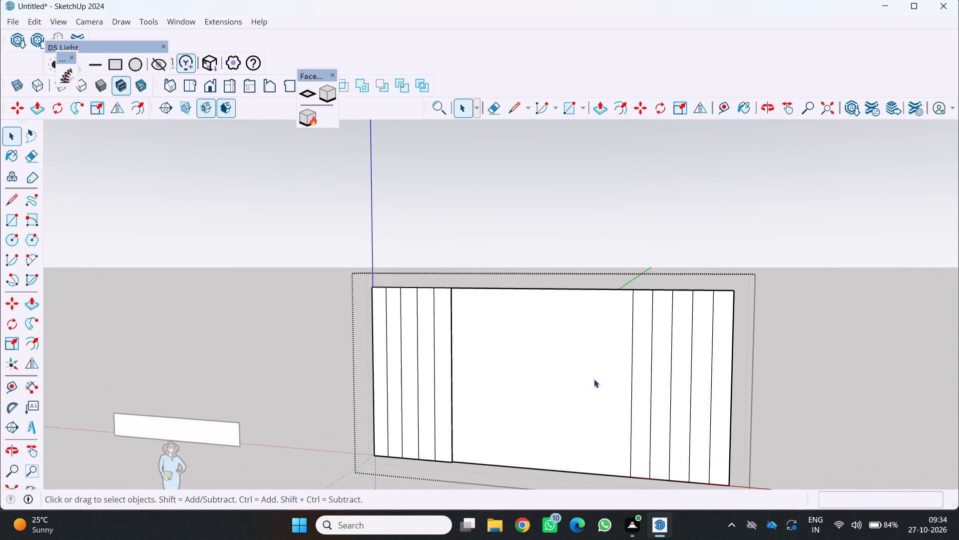
{"action": "key", "text": "p"}
{"action": "scroll", "coordinate": [627, 363], "scroll_direction": "up", "scroll_amount": 2}
{"action": "left_click", "coordinate": [639, 373]}
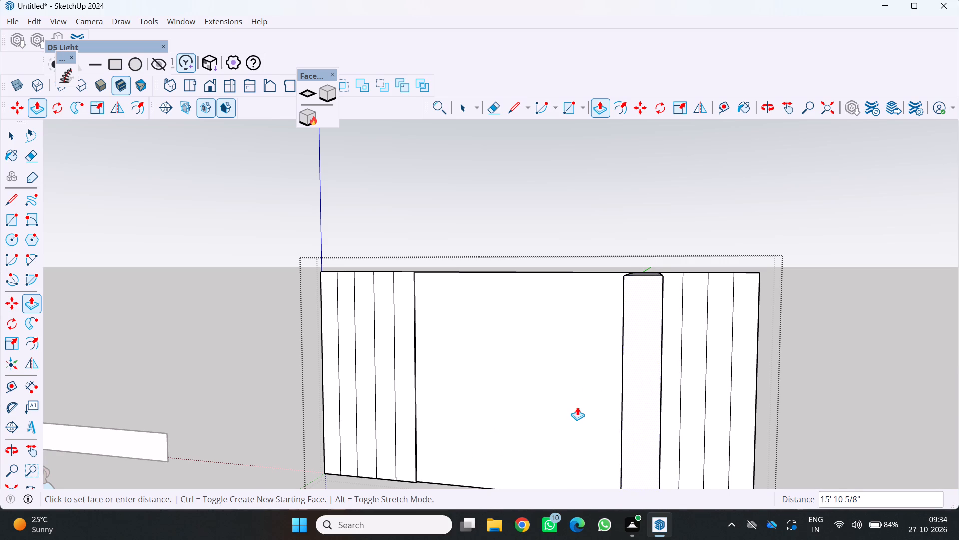
{"action": "key", "text": "2"}
{"action": "key", "text": "Return"}
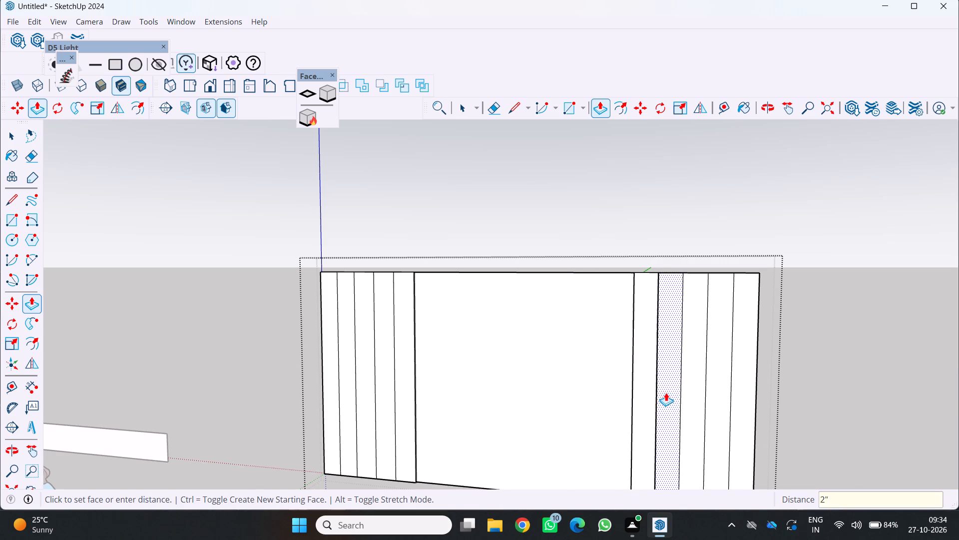
Push/Pull the second and third strips of the right-hand array, counted from the centre, outward flush with the raised innermost strip.
{"action": "middle_click_drag", "start_coordinate": [666, 391], "coordinate": [504, 467]}
{"action": "scroll", "coordinate": [570, 386], "scroll_direction": "up", "scroll_amount": 4}
{"action": "middle_click_drag", "start_coordinate": [576, 375], "coordinate": [521, 419]}
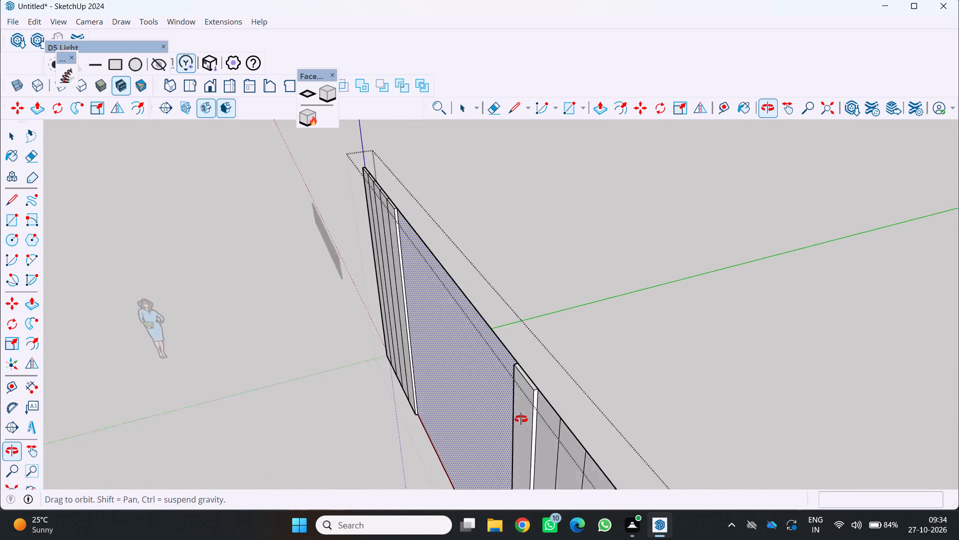
{"action": "middle_click_drag", "start_coordinate": [521, 419], "coordinate": [714, 303]}
{"action": "scroll", "coordinate": [714, 303], "scroll_direction": "down", "scroll_amount": 1}
{"action": "scroll", "coordinate": [720, 314], "scroll_direction": "up", "scroll_amount": 2}
{"action": "scroll", "coordinate": [722, 315], "scroll_direction": "down", "scroll_amount": 7}
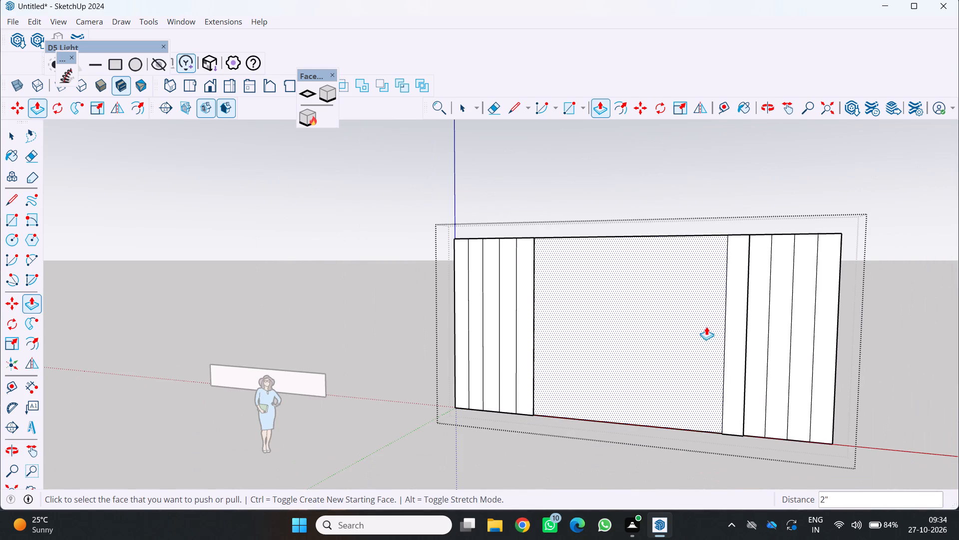
{"action": "middle_click_drag", "start_coordinate": [706, 327], "coordinate": [400, 382], "text": "shift"}
{"action": "scroll", "coordinate": [433, 365], "scroll_direction": "up", "scroll_amount": 7}
{"action": "left_click", "coordinate": [444, 355]}
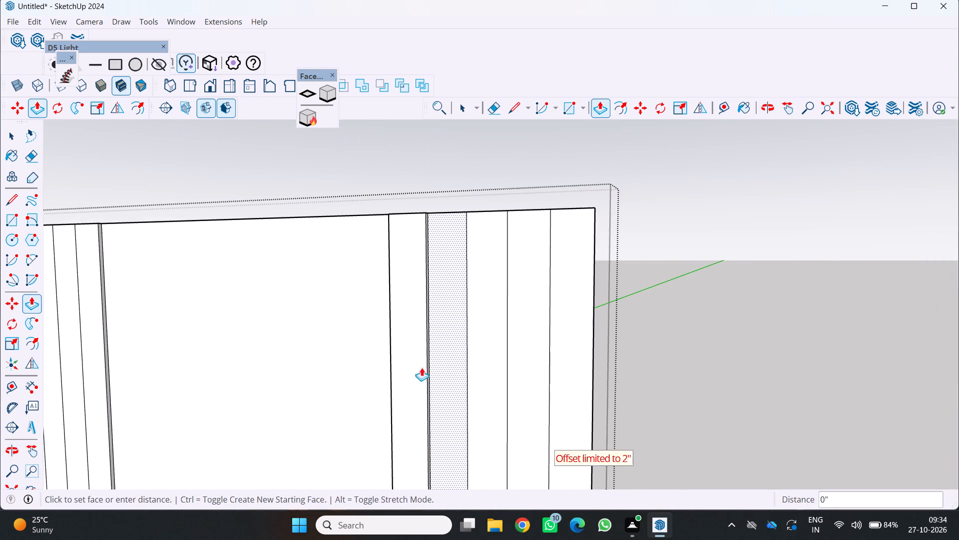
{"action": "left_click", "coordinate": [400, 376]}
{"action": "left_click_drag", "start_coordinate": [478, 375], "coordinate": [449, 383]}
{"action": "left_click", "coordinate": [399, 393]}
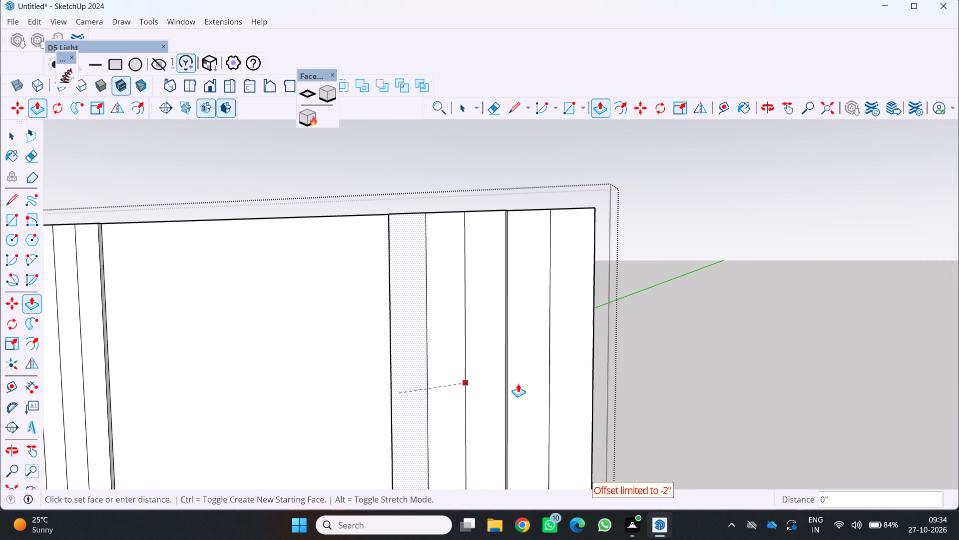
{"action": "key", "text": "Escape"}
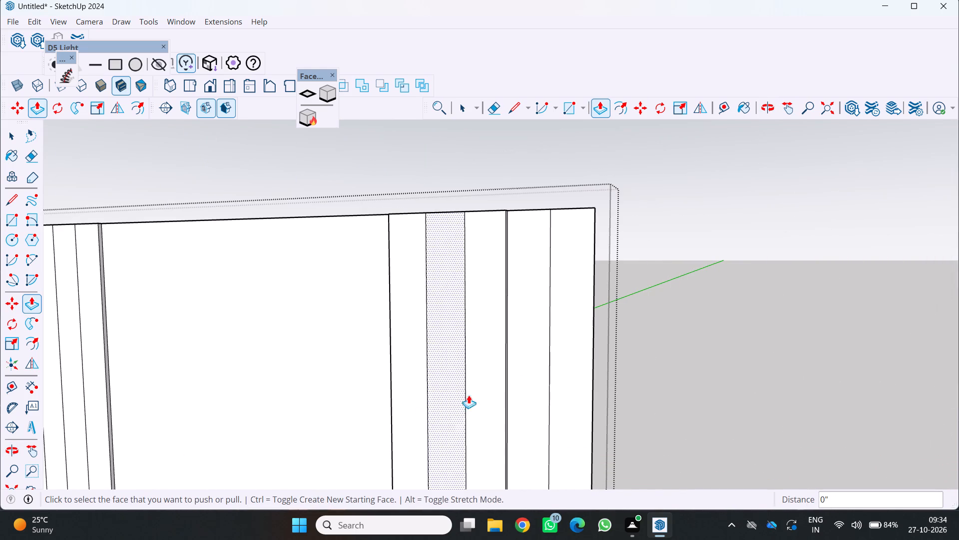
Push/Pull the two outermost strips of the right-hand array outward, flush with the other raised strips.
{"action": "left_click", "coordinate": [525, 390]}
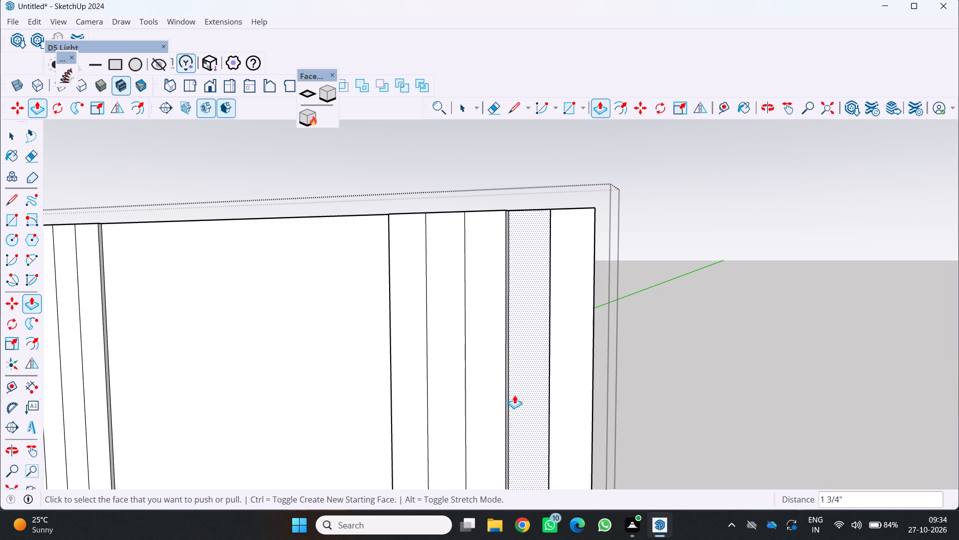
{"action": "left_click_drag", "start_coordinate": [516, 395], "coordinate": [463, 408]}
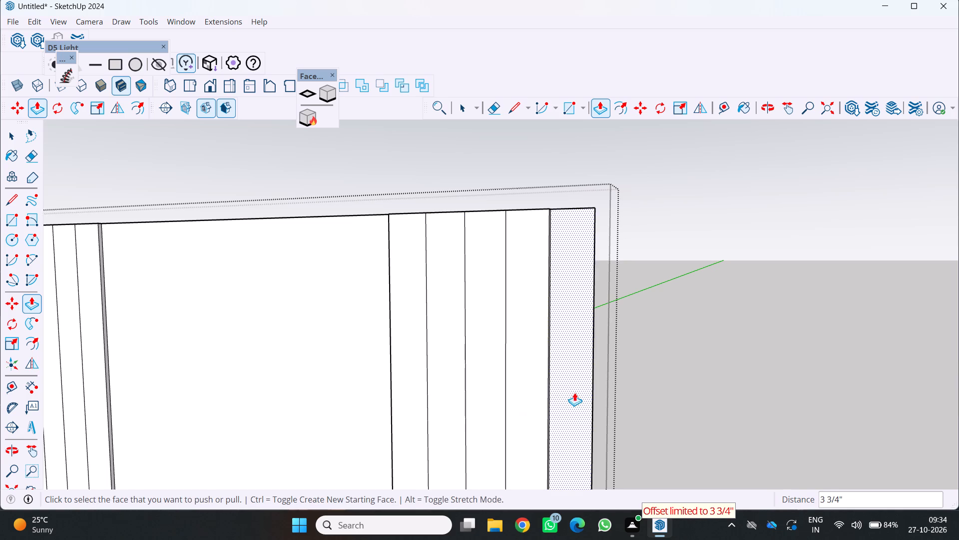
{"action": "left_click", "coordinate": [574, 392]}
{"action": "left_click", "coordinate": [480, 410]}
{"action": "key", "text": "space"}
{"action": "key", "text": "space"}
Examine the raised strips at both sides of the panel from above and from the front.
{"action": "scroll", "coordinate": [485, 404], "scroll_direction": "down", "scroll_amount": 4}
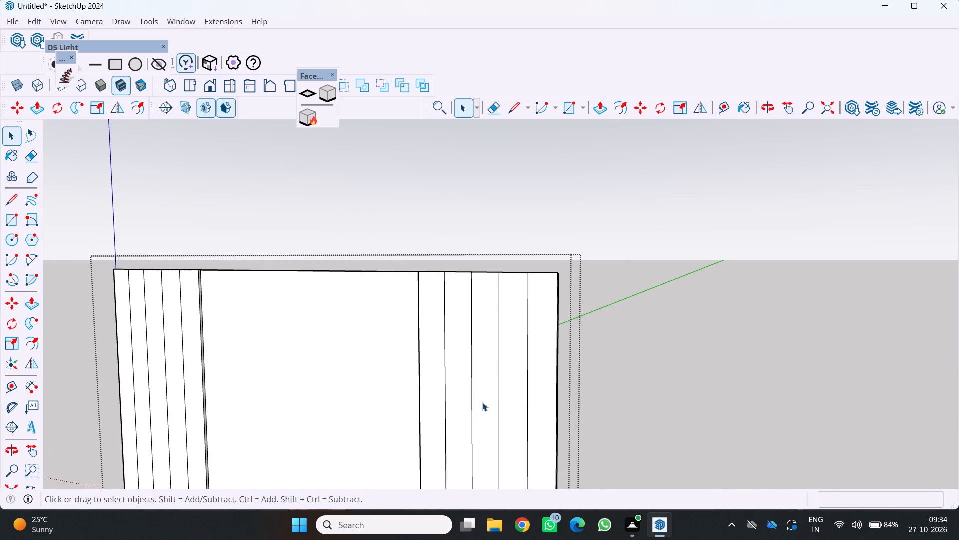
{"action": "middle_click_drag", "start_coordinate": [474, 398], "coordinate": [586, 476]}
{"action": "middle_click", "coordinate": [586, 477]}
{"action": "scroll", "coordinate": [586, 477], "scroll_direction": "down", "scroll_amount": 2}
{"action": "middle_click_drag", "start_coordinate": [477, 388], "coordinate": [546, 462]}
{"action": "middle_click", "coordinate": [546, 462]}
{"action": "scroll", "coordinate": [485, 419], "scroll_direction": "down", "scroll_amount": 3}
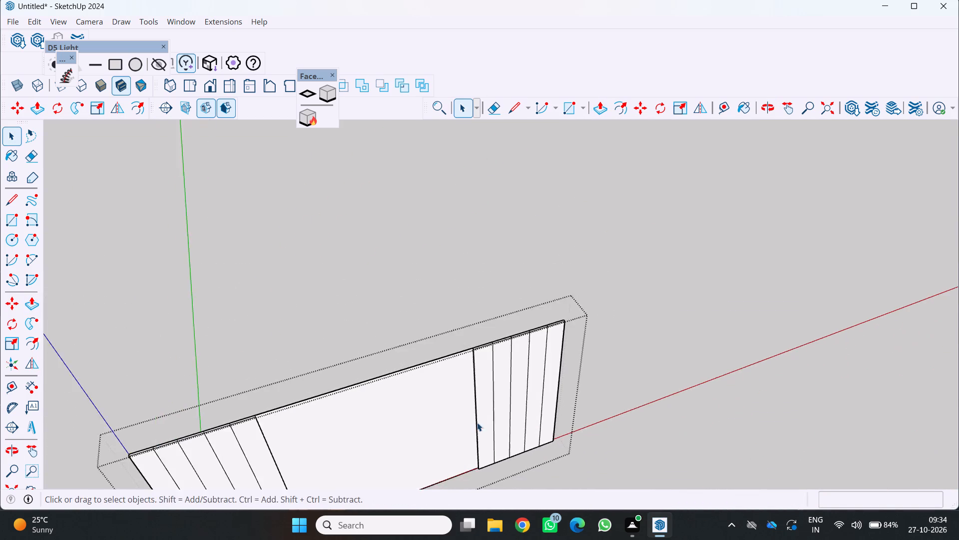
{"action": "middle_click_drag", "start_coordinate": [477, 422], "coordinate": [410, 348]}
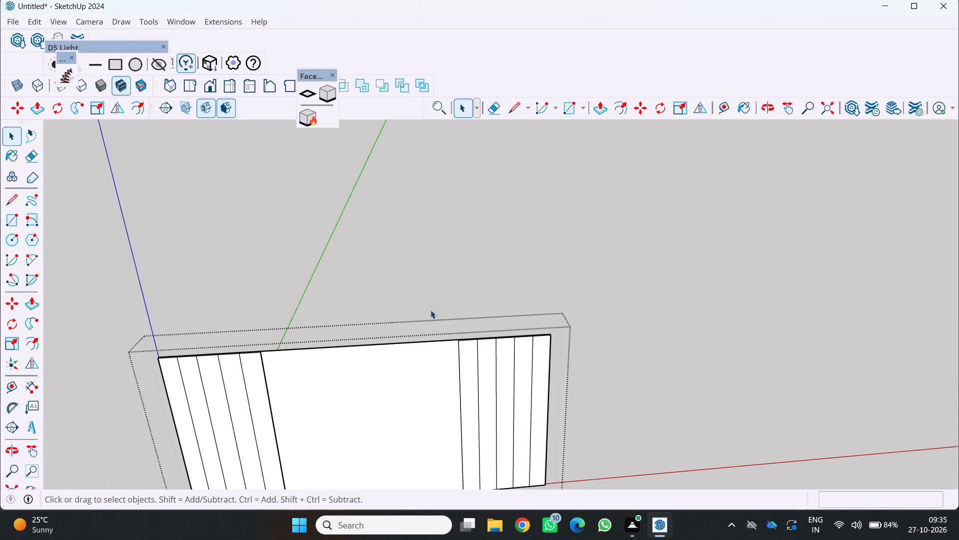
{"action": "scroll", "coordinate": [356, 326], "scroll_direction": "down", "scroll_amount": 4}
{"action": "middle_click_drag", "start_coordinate": [349, 334], "coordinate": [316, 220]}
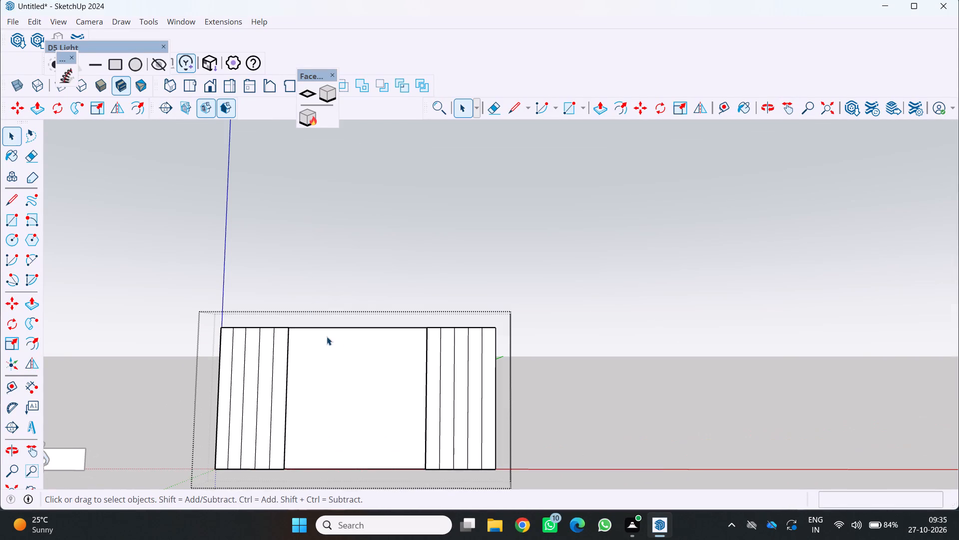
{"action": "scroll", "coordinate": [299, 365], "scroll_direction": "up", "scroll_amount": 1}
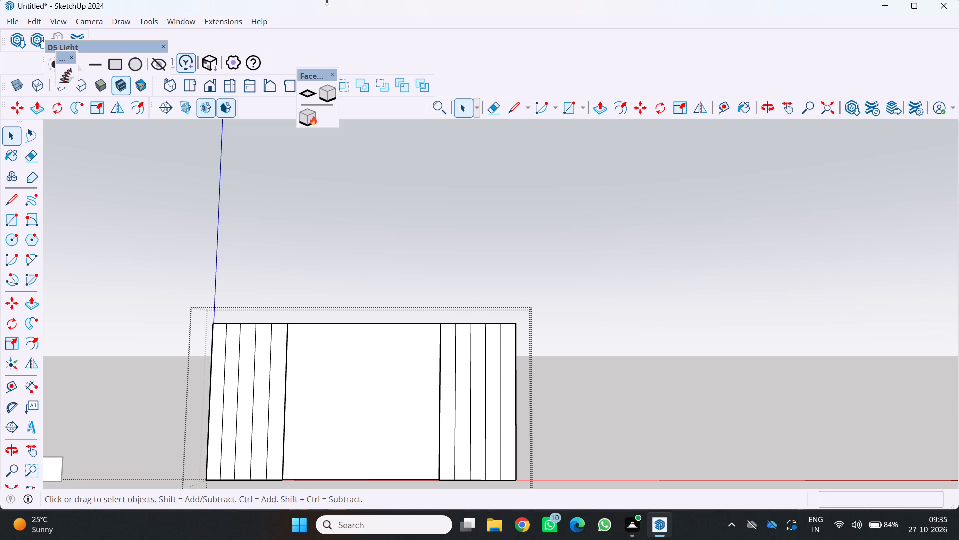
Examine the whole panel, its raised side strips and the recessed centre from the front, above and oblique angles.
{"action": "scroll", "coordinate": [552, 55], "scroll_direction": "down", "scroll_amount": 1}
{"action": "scroll", "coordinate": [367, 236], "scroll_direction": "down", "scroll_amount": 3}
{"action": "middle_click_drag", "start_coordinate": [360, 244], "coordinate": [399, 317]}
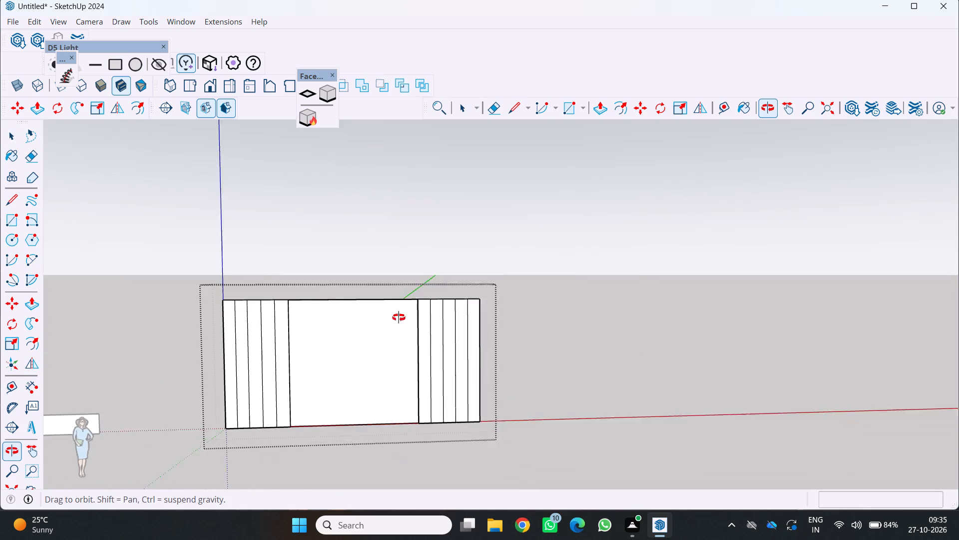
{"action": "middle_click_drag", "start_coordinate": [399, 317], "coordinate": [392, 360]}
{"action": "scroll", "coordinate": [351, 343], "scroll_direction": "down", "scroll_amount": 3}
{"action": "key", "text": "Escape"}
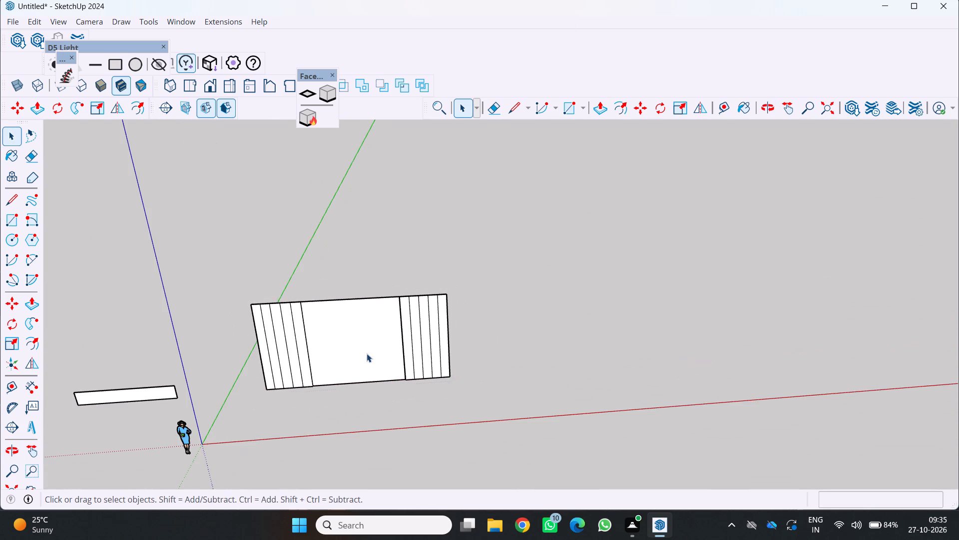
{"action": "middle_click_drag", "start_coordinate": [299, 327], "coordinate": [294, 288]}
{"action": "scroll", "coordinate": [301, 305], "scroll_direction": "up", "scroll_amount": 1}
{"action": "scroll", "coordinate": [357, 374], "scroll_direction": "up", "scroll_amount": 3}
{"action": "middle_click_drag", "start_coordinate": [345, 313], "coordinate": [370, 448]}
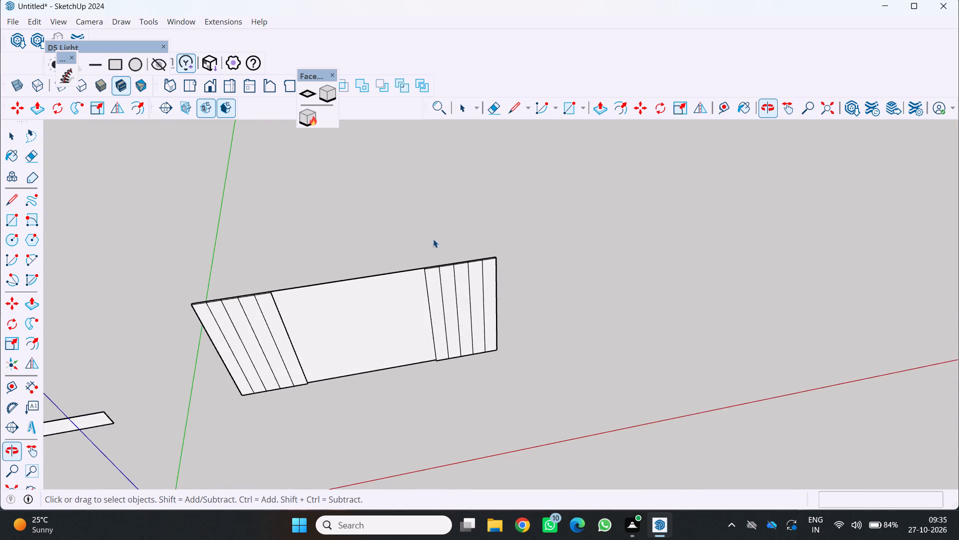
{"action": "scroll", "coordinate": [452, 216], "scroll_direction": "up", "scroll_amount": 6}
{"action": "middle_click_drag", "start_coordinate": [356, 289], "coordinate": [403, 387]}
{"action": "scroll", "coordinate": [387, 342], "scroll_direction": "down", "scroll_amount": 4}
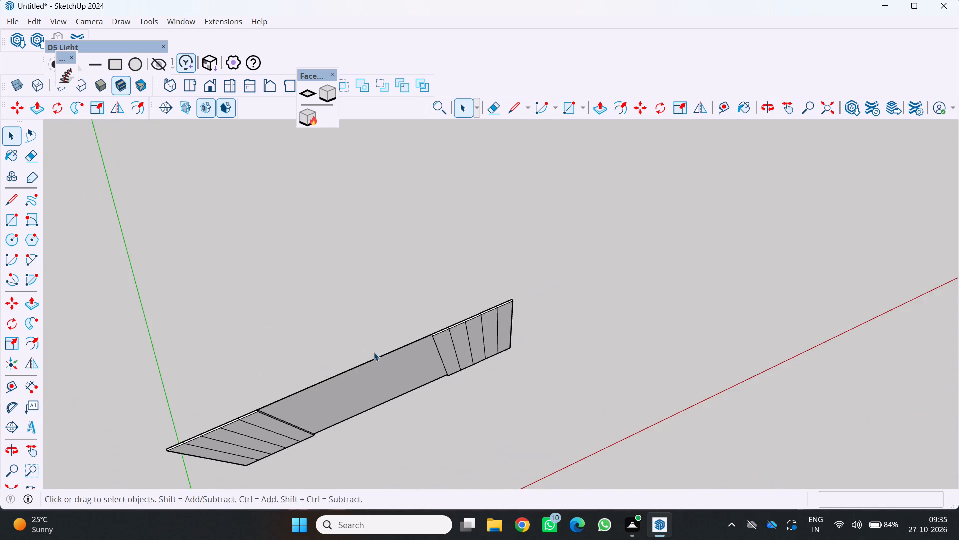
{"action": "middle_click_drag", "start_coordinate": [370, 353], "coordinate": [232, 267]}
{"action": "middle_click", "coordinate": [231, 267]}
{"action": "scroll", "coordinate": [261, 292], "scroll_direction": "up", "scroll_amount": 2}
{"action": "scroll", "coordinate": [300, 276], "scroll_direction": "up", "scroll_amount": 3}
{"action": "scroll", "coordinate": [199, 292], "scroll_direction": "up", "scroll_amount": 1}
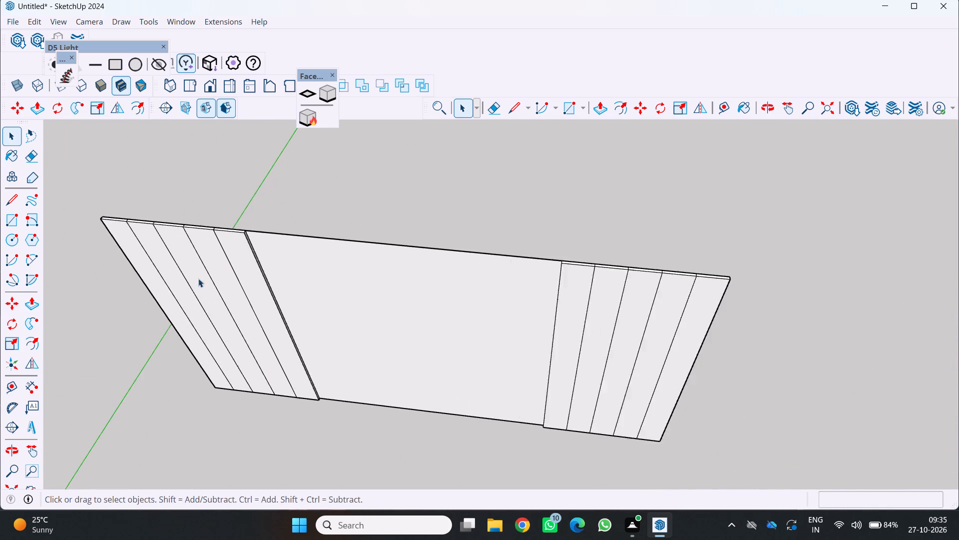
{"action": "scroll", "coordinate": [198, 278], "scroll_direction": "up", "scroll_amount": 2}
{"action": "middle_click_drag", "start_coordinate": [197, 250], "coordinate": [317, 309]}
{"action": "middle_click", "coordinate": [320, 306]}
{"action": "scroll", "coordinate": [317, 298], "scroll_direction": "down", "scroll_amount": 5}
{"action": "middle_click_drag", "start_coordinate": [347, 398], "coordinate": [317, 320]}
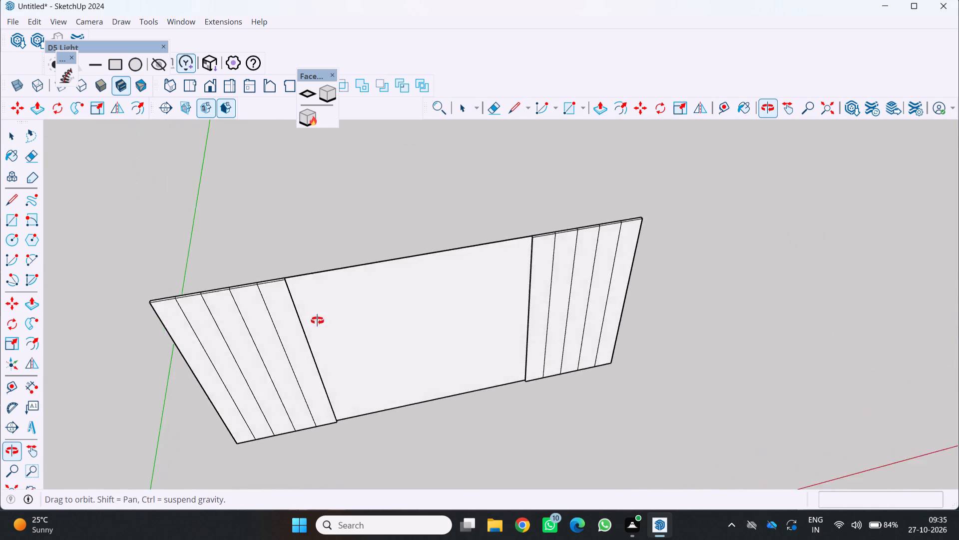
{"action": "middle_click_drag", "start_coordinate": [317, 320], "coordinate": [317, 319]}
{"action": "middle_click", "coordinate": [317, 319]}
{"action": "middle_click", "coordinate": [317, 319]}
{"action": "scroll", "coordinate": [308, 339], "scroll_direction": "down", "scroll_amount": 3}
{"action": "middle_click_drag", "start_coordinate": [374, 360], "coordinate": [268, 311]}
{"action": "scroll", "coordinate": [332, 287], "scroll_direction": "up", "scroll_amount": 4}
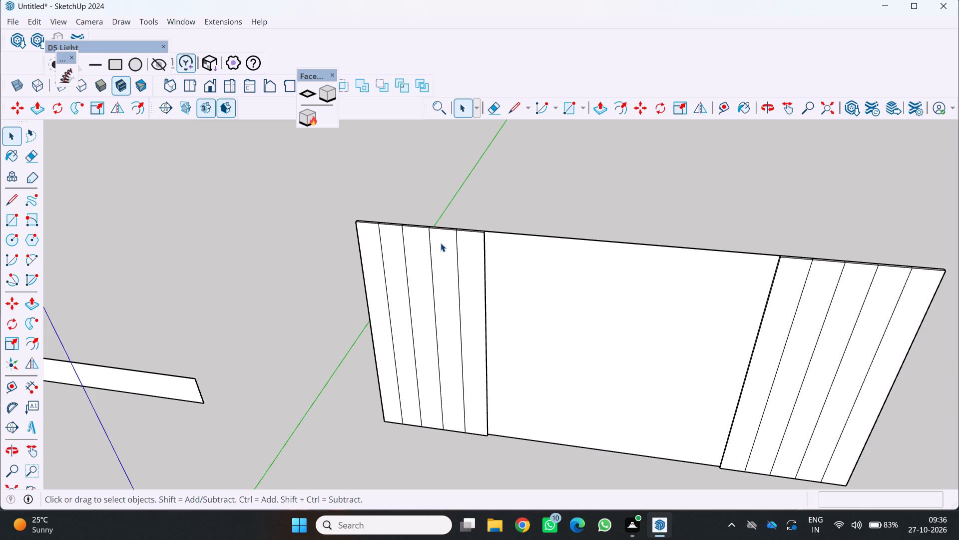
{"action": "scroll", "coordinate": [520, 198], "scroll_direction": "down", "scroll_amount": 4}
{"action": "middle_click_drag", "start_coordinate": [506, 220], "coordinate": [444, 125]}
{"action": "scroll", "coordinate": [480, 170], "scroll_direction": "up", "scroll_amount": 1}
{"action": "middle_click", "coordinate": [444, 125]}
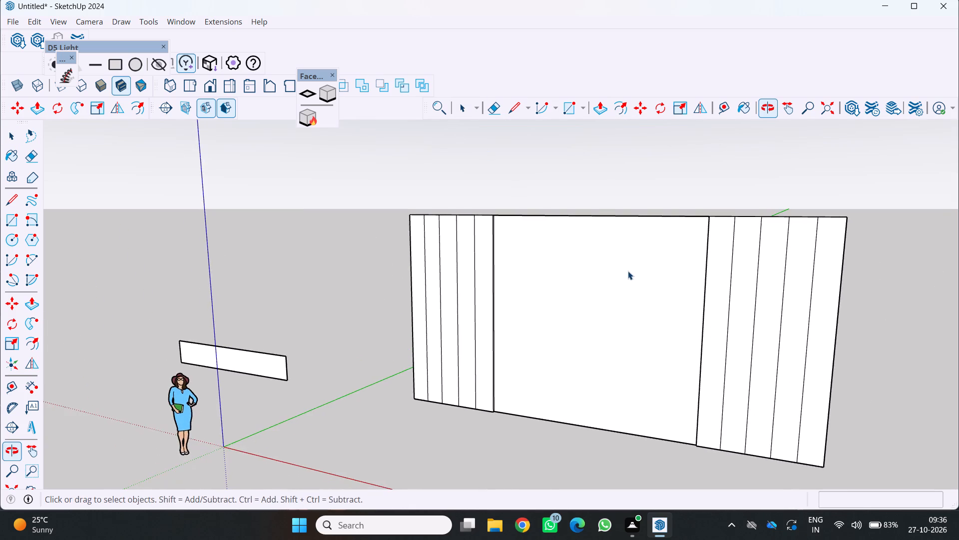
{"action": "scroll", "coordinate": [632, 269], "scroll_direction": "down", "scroll_amount": 3}
{"action": "middle_click_drag", "start_coordinate": [640, 284], "coordinate": [742, 380]}
{"action": "scroll", "coordinate": [608, 278], "scroll_direction": "up", "scroll_amount": 1}
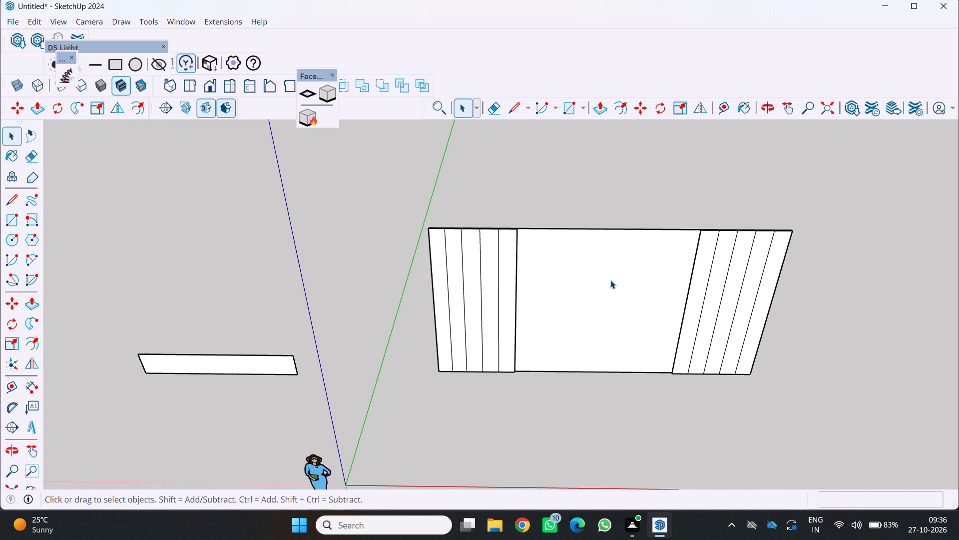
Draw a thin horizontal rectangle about 2 13/16" by 12' 11 15/16" from the upper recessed centre to the panel's right outer edge.
{"action": "left_click", "coordinate": [13, 223]}
{"action": "scroll", "coordinate": [584, 284], "scroll_direction": "down", "scroll_amount": 3}
{"action": "middle_click_drag", "start_coordinate": [594, 288], "coordinate": [467, 237]}
{"action": "middle_click", "coordinate": [466, 237]}
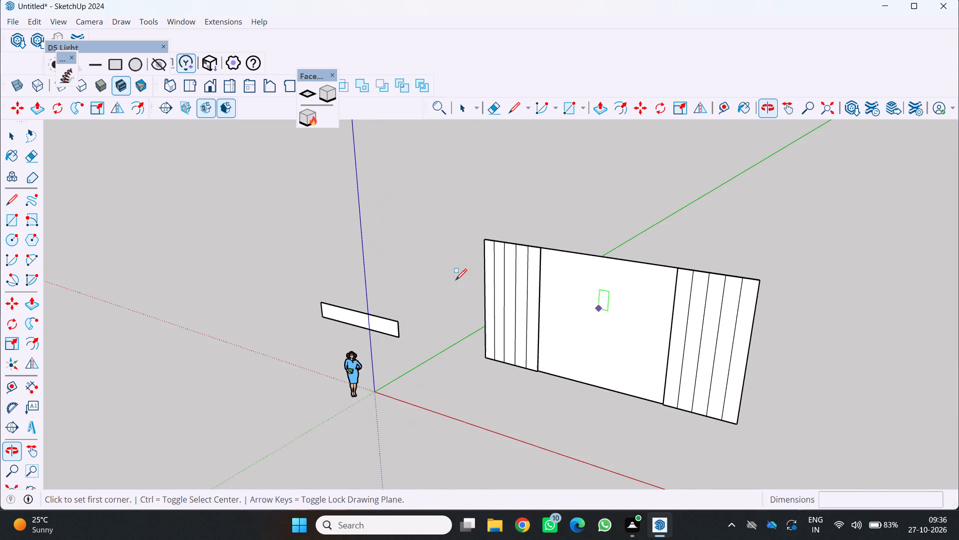
{"action": "scroll", "coordinate": [651, 303], "scroll_direction": "up", "scroll_amount": 2}
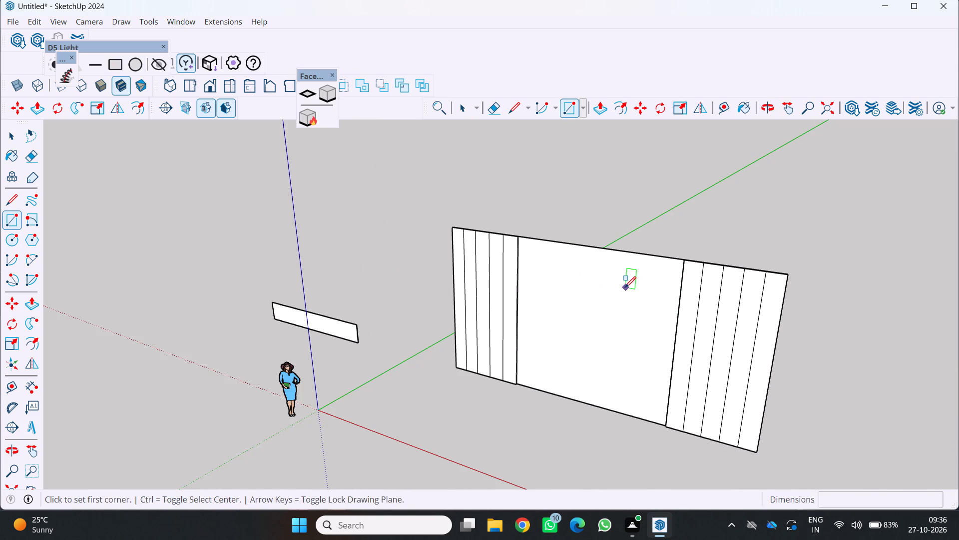
{"action": "left_click", "coordinate": [625, 284]}
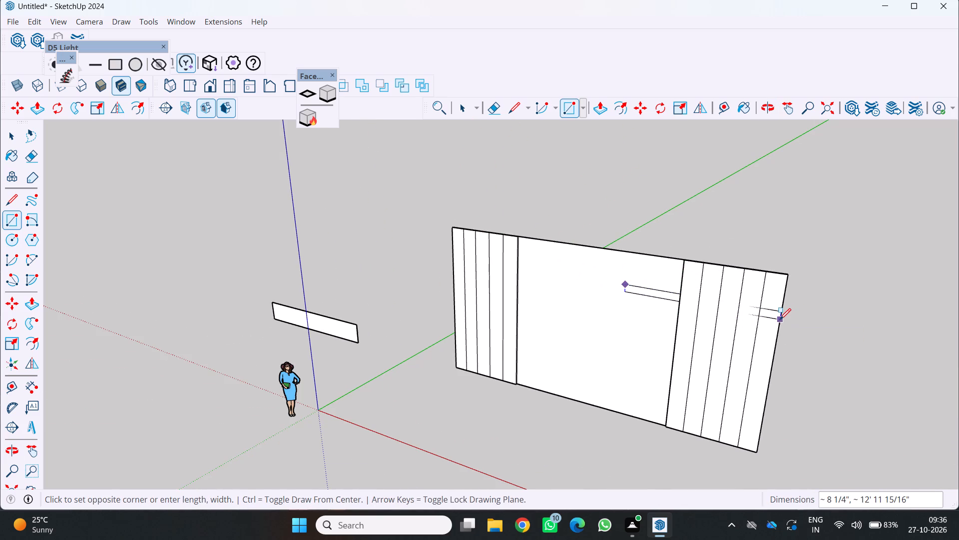
{"action": "scroll", "coordinate": [779, 318], "scroll_direction": "up", "scroll_amount": 7}
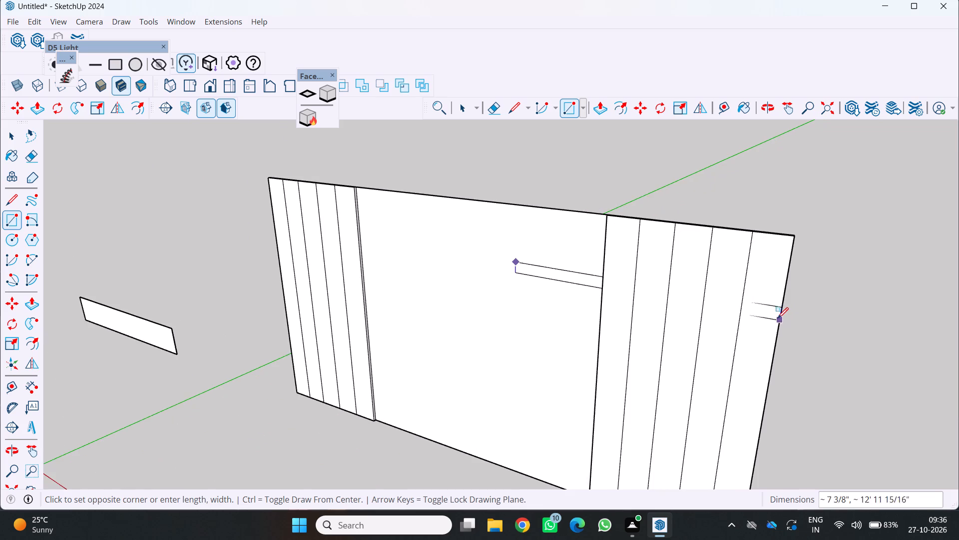
{"action": "scroll", "coordinate": [780, 321], "scroll_direction": "up", "scroll_amount": 1}
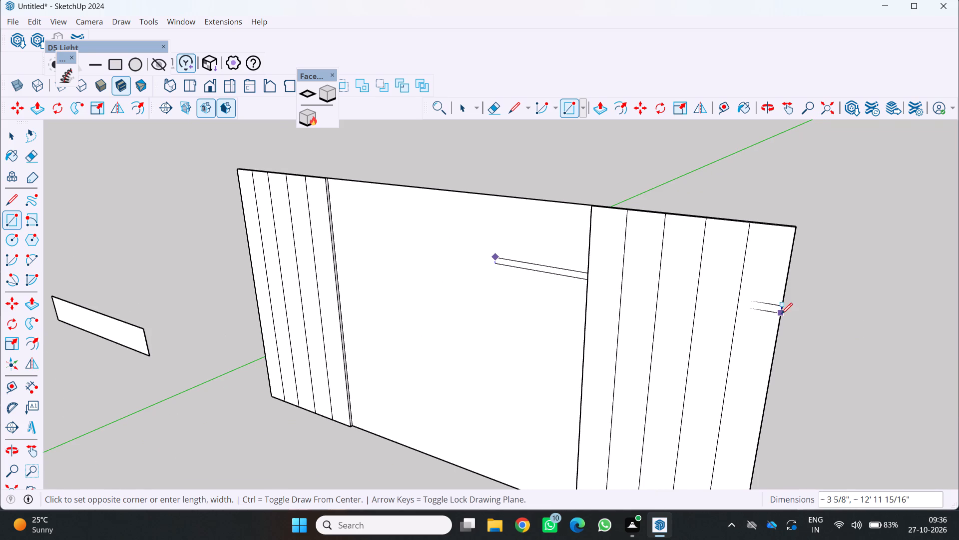
{"action": "left_click", "coordinate": [785, 311]}
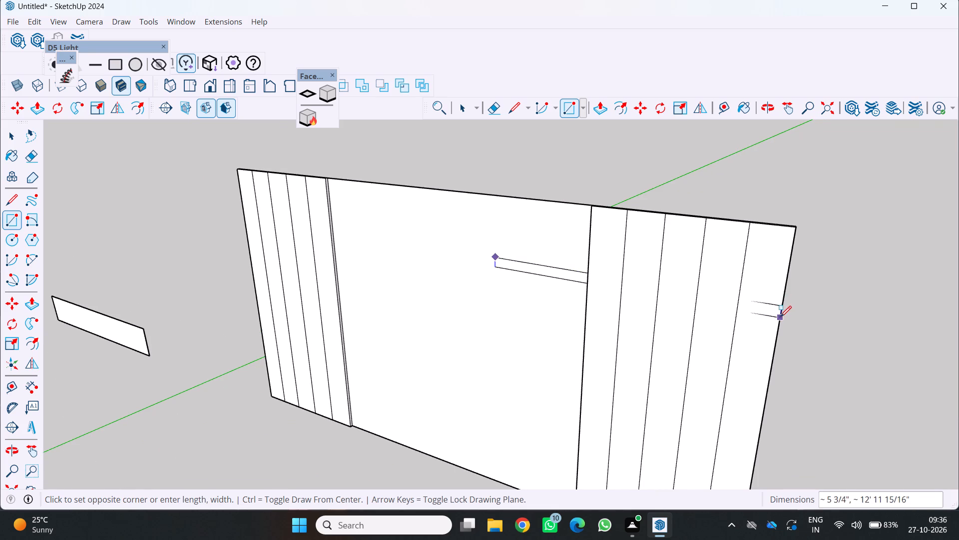
{"action": "scroll", "coordinate": [779, 311], "scroll_direction": "up", "scroll_amount": 4}
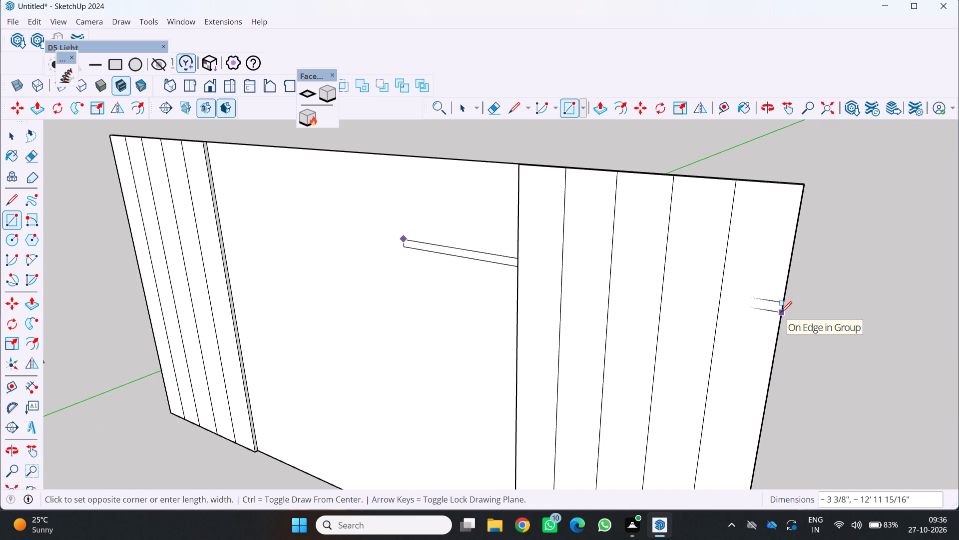
{"action": "left_click", "coordinate": [782, 311]}
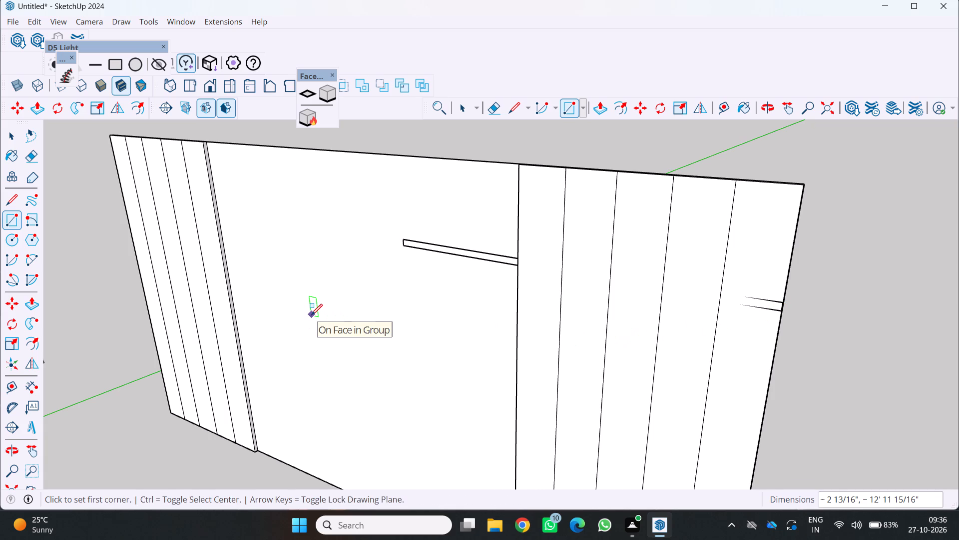
Push/Pull the thin rectangle outward from the panel by 5' 2 7/8" to form a projecting shelf.
{"action": "key", "text": "p"}
{"action": "scroll", "coordinate": [421, 223], "scroll_direction": "up", "scroll_amount": 1}
{"action": "scroll", "coordinate": [456, 277], "scroll_direction": "up", "scroll_amount": 3}
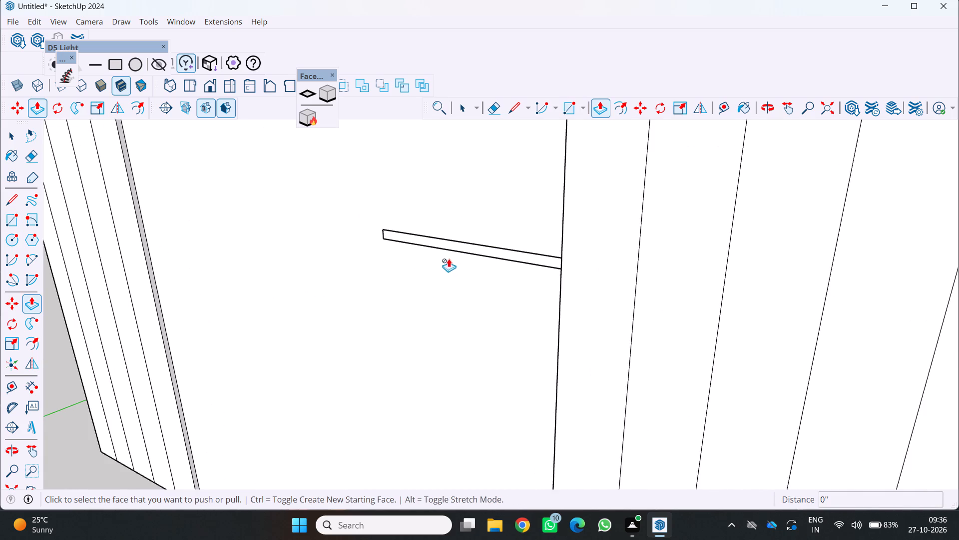
{"action": "scroll", "coordinate": [449, 258], "scroll_direction": "up", "scroll_amount": 3}
{"action": "middle_click_drag", "start_coordinate": [448, 244], "coordinate": [500, 273]}
{"action": "left_click", "coordinate": [454, 256]}
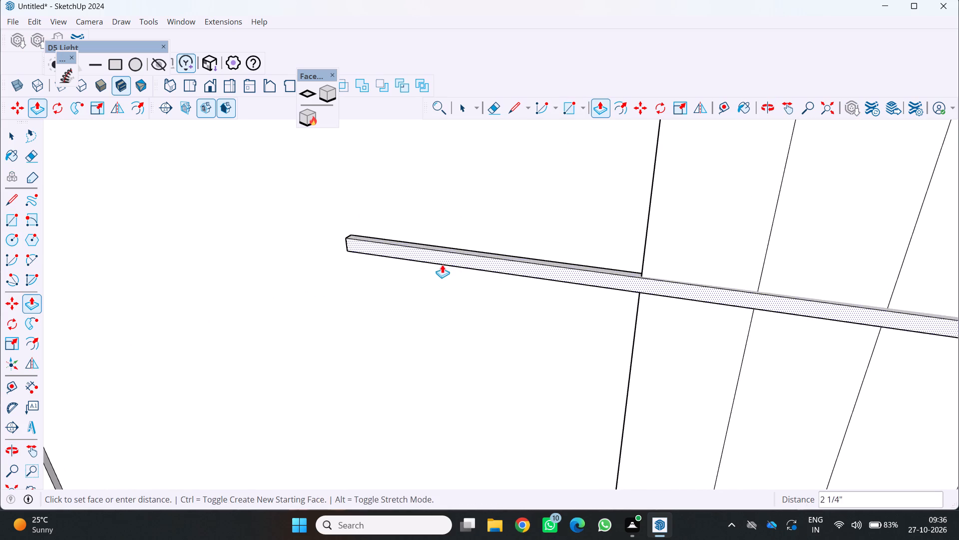
{"action": "scroll", "coordinate": [443, 267], "scroll_direction": "down", "scroll_amount": 10}
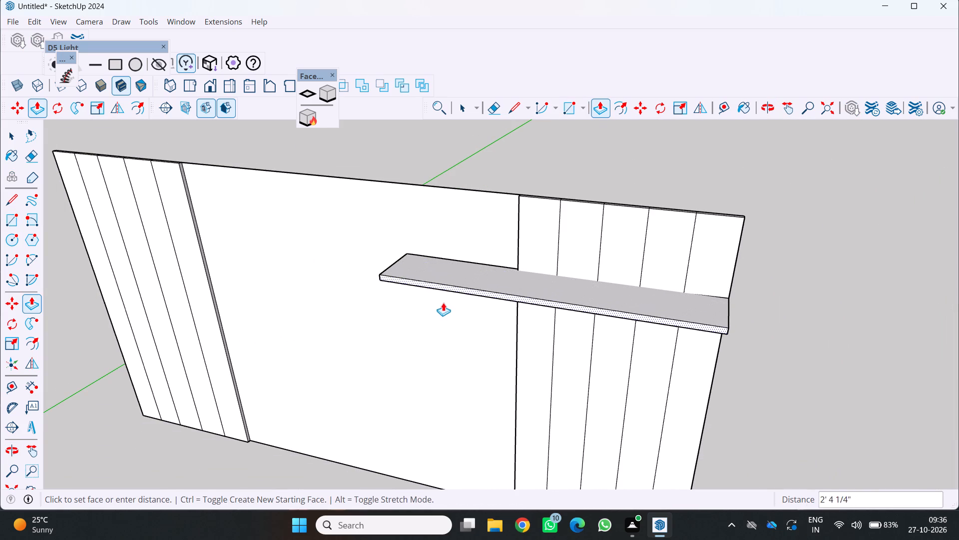
{"action": "middle_click_drag", "start_coordinate": [444, 299], "coordinate": [496, 200]}
{"action": "scroll", "coordinate": [495, 205], "scroll_direction": "down", "scroll_amount": 4}
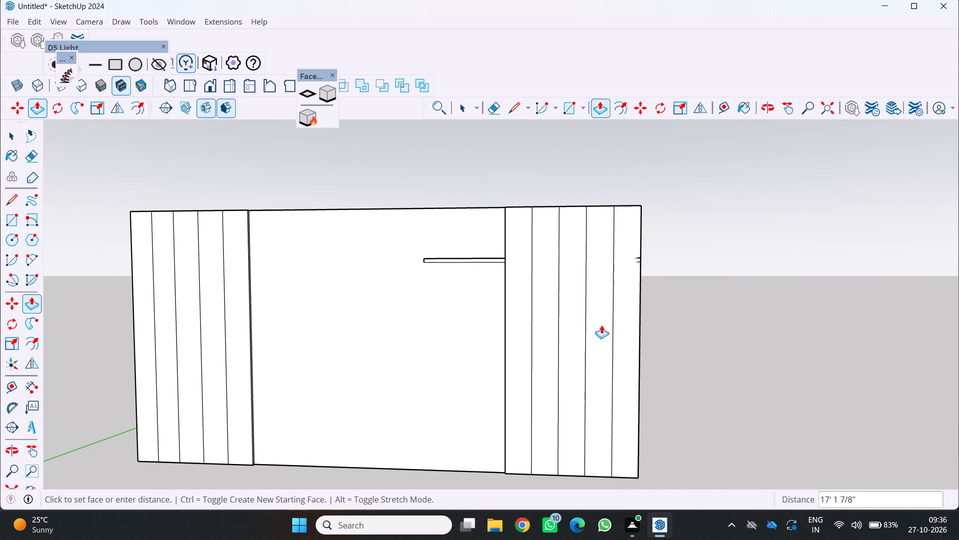
{"action": "scroll", "coordinate": [535, 283], "scroll_direction": "down", "scroll_amount": 1}
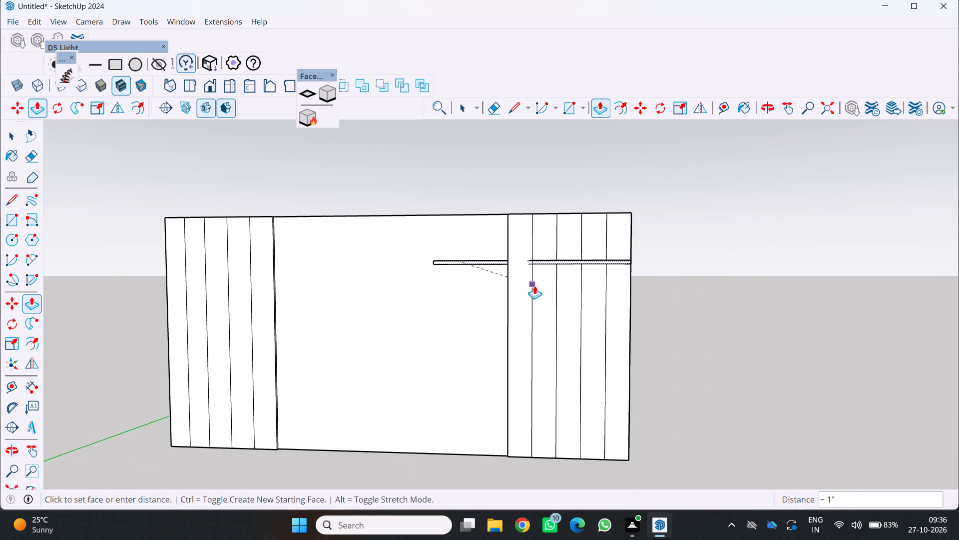
{"action": "scroll", "coordinate": [534, 285], "scroll_direction": "down", "scroll_amount": 1}
{"action": "middle_click_drag", "start_coordinate": [539, 292], "coordinate": [587, 354]}
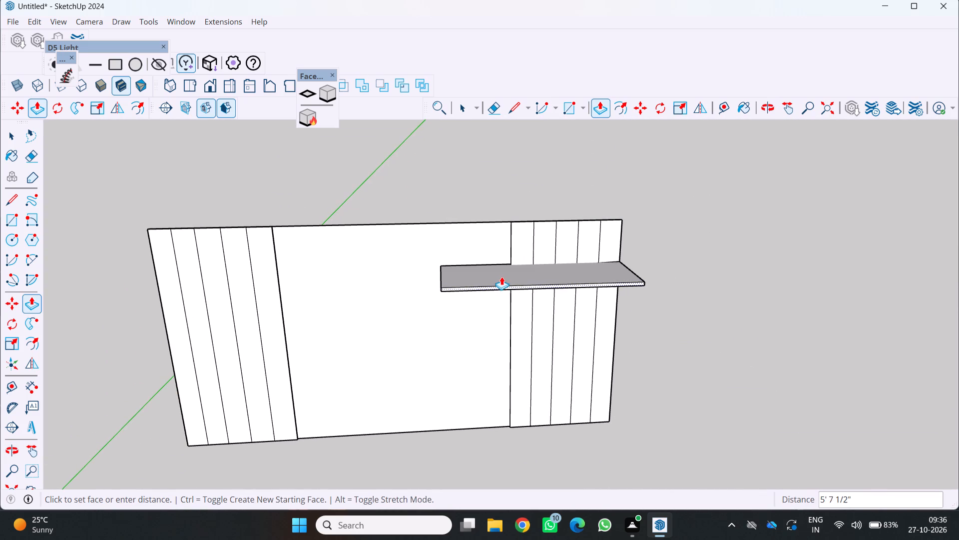
{"action": "left_click", "coordinate": [501, 276]}
{"action": "middle_click_drag", "start_coordinate": [471, 304], "coordinate": [424, 233]}
{"action": "middle_click_drag", "start_coordinate": [396, 246], "coordinate": [407, 240]}
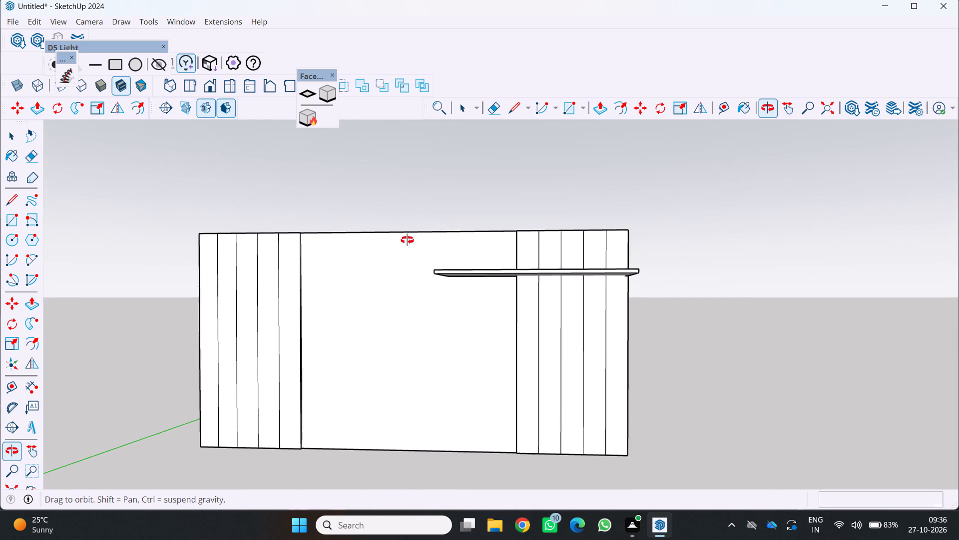
{"action": "middle_click_drag", "start_coordinate": [407, 240], "coordinate": [424, 255]}
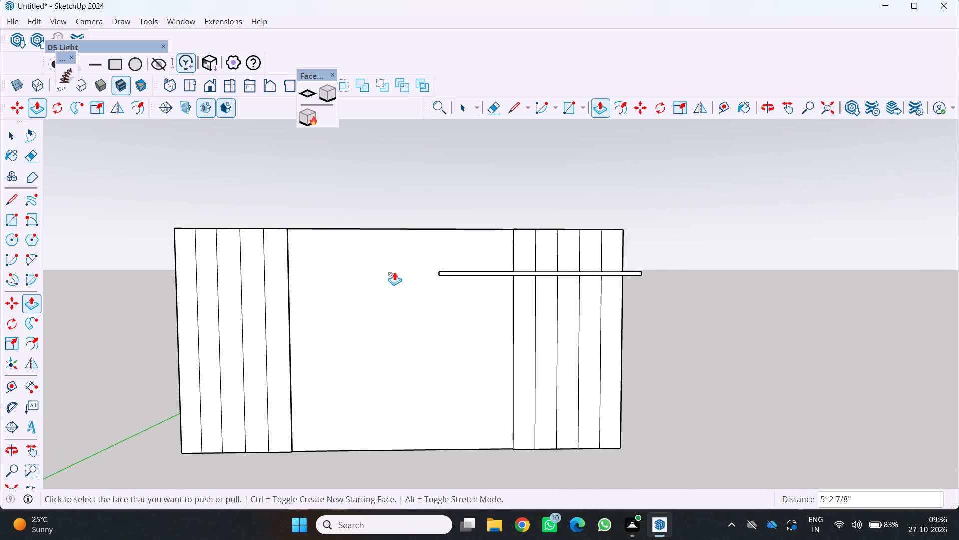
{"action": "key", "text": "space"}
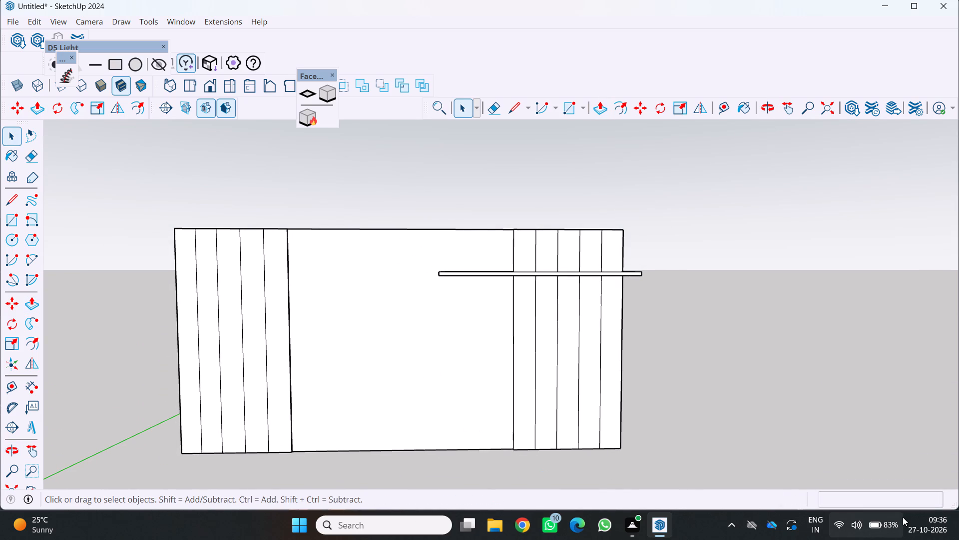
Select the whole projecting shelf with all its connected faces and edges and make it a group.
{"action": "middle_click_drag", "start_coordinate": [593, 303], "coordinate": [594, 404]}
{"action": "double_click", "coordinate": [537, 284]}
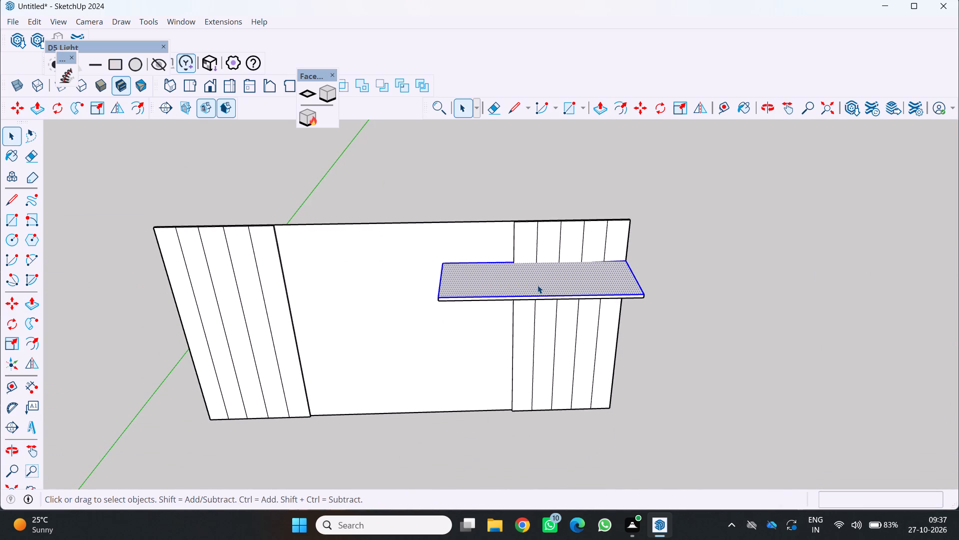
{"action": "left_click", "coordinate": [537, 285]}
{"action": "right_click", "coordinate": [543, 294]}
{"action": "left_click", "coordinate": [599, 407]}
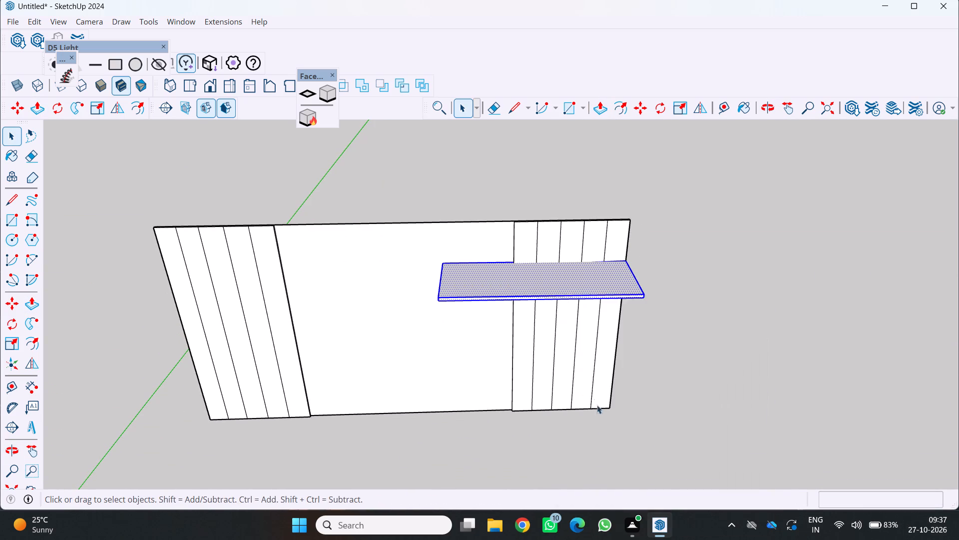
Draw a horizontal rectangle about 3 1/4" by 11' 5/8" on the recessed centre, starting at the left strips' inner edge below shelf level.
{"action": "middle_click_drag", "start_coordinate": [524, 318], "coordinate": [536, 221]}
{"action": "middle_click", "coordinate": [536, 221]}
{"action": "scroll", "coordinate": [482, 274], "scroll_direction": "down", "scroll_amount": 3}
{"action": "middle_click_drag", "start_coordinate": [469, 300], "coordinate": [423, 266]}
{"action": "scroll", "coordinate": [423, 266], "scroll_direction": "up", "scroll_amount": 1}
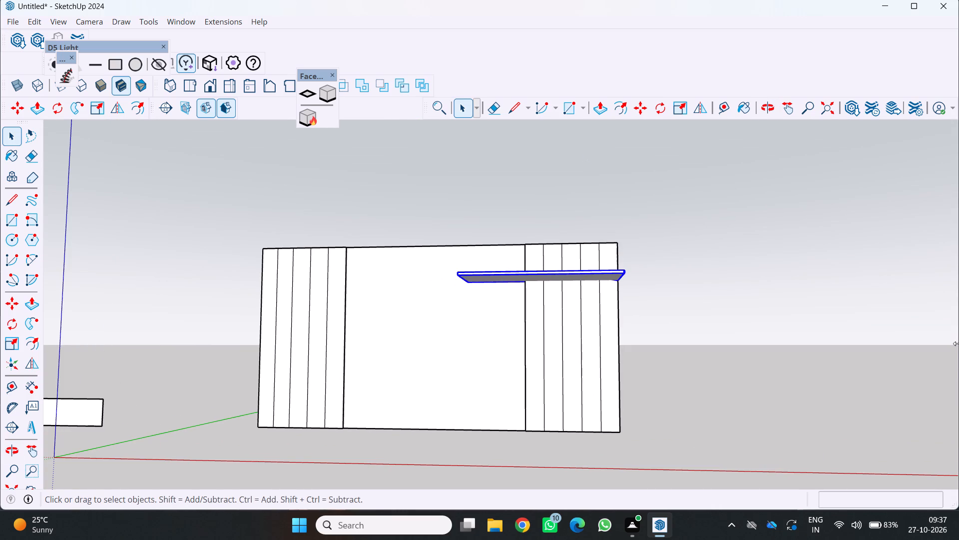
{"action": "left_click", "coordinate": [7, 215]}
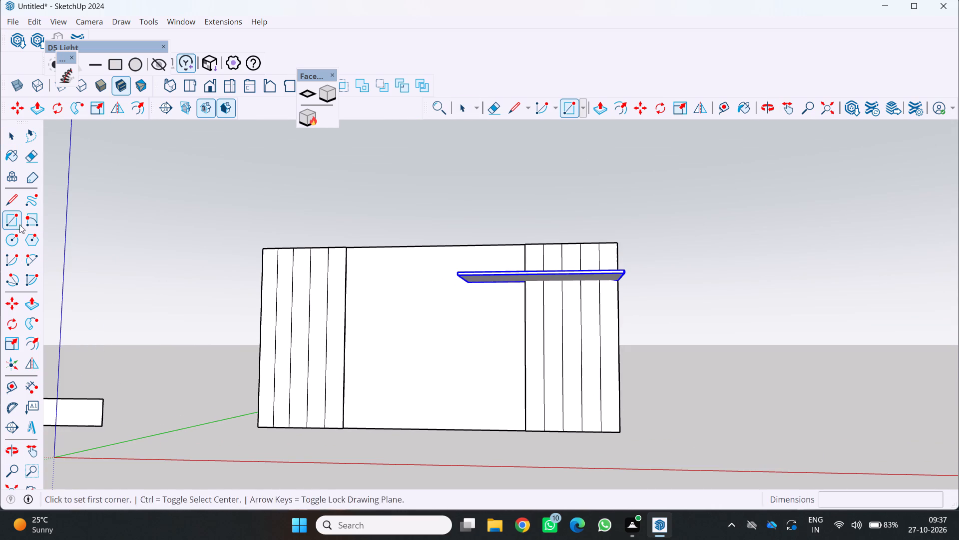
{"action": "scroll", "coordinate": [341, 310], "scroll_direction": "up", "scroll_amount": 2}
{"action": "left_click", "coordinate": [345, 303]}
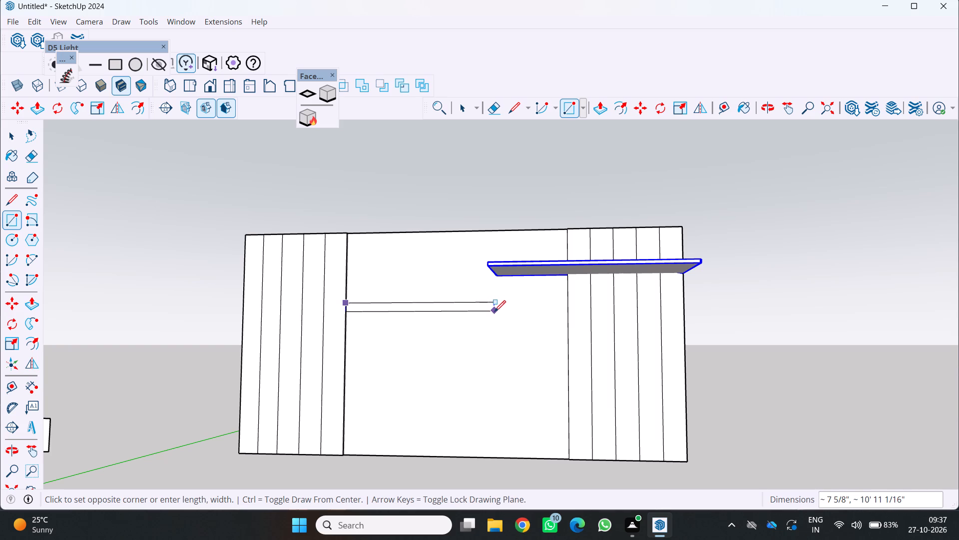
{"action": "scroll", "coordinate": [492, 307], "scroll_direction": "up", "scroll_amount": 6}
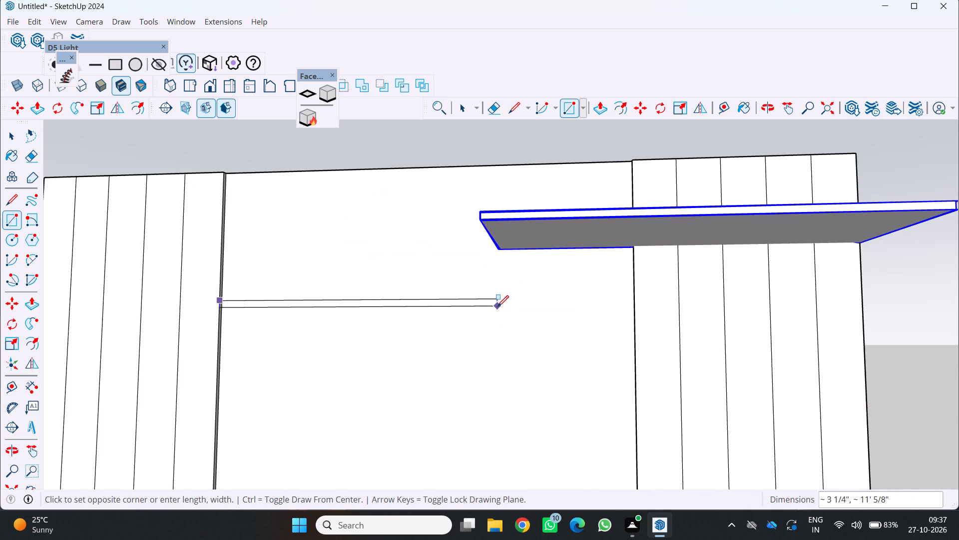
{"action": "left_click", "coordinate": [497, 306]}
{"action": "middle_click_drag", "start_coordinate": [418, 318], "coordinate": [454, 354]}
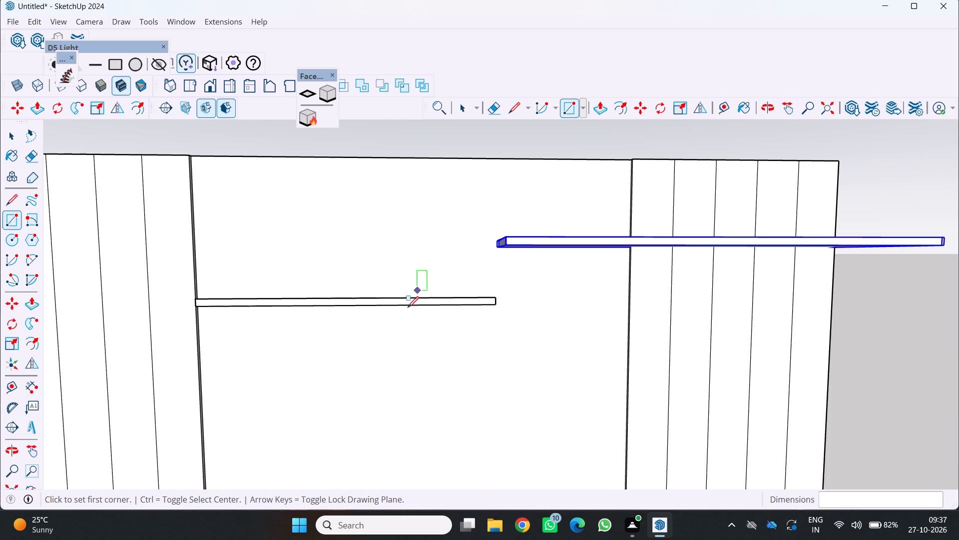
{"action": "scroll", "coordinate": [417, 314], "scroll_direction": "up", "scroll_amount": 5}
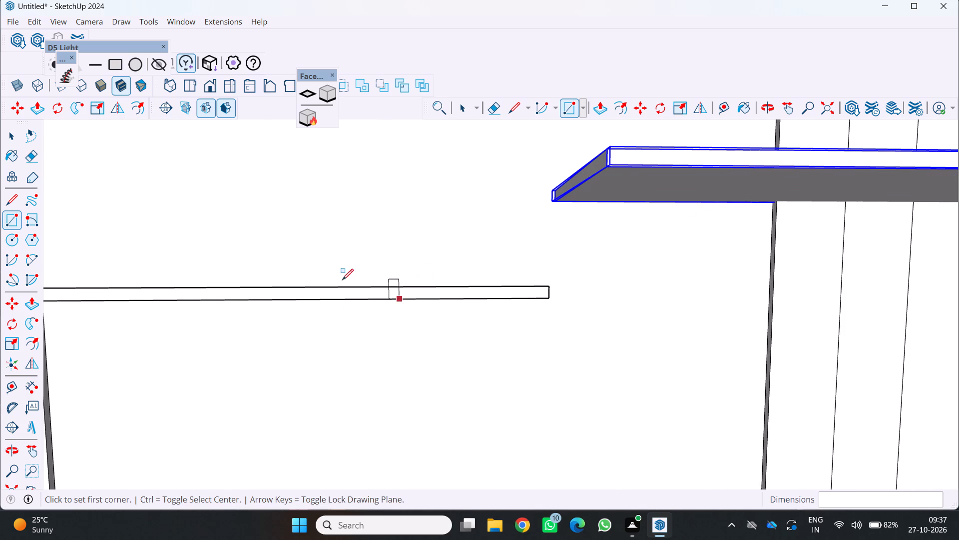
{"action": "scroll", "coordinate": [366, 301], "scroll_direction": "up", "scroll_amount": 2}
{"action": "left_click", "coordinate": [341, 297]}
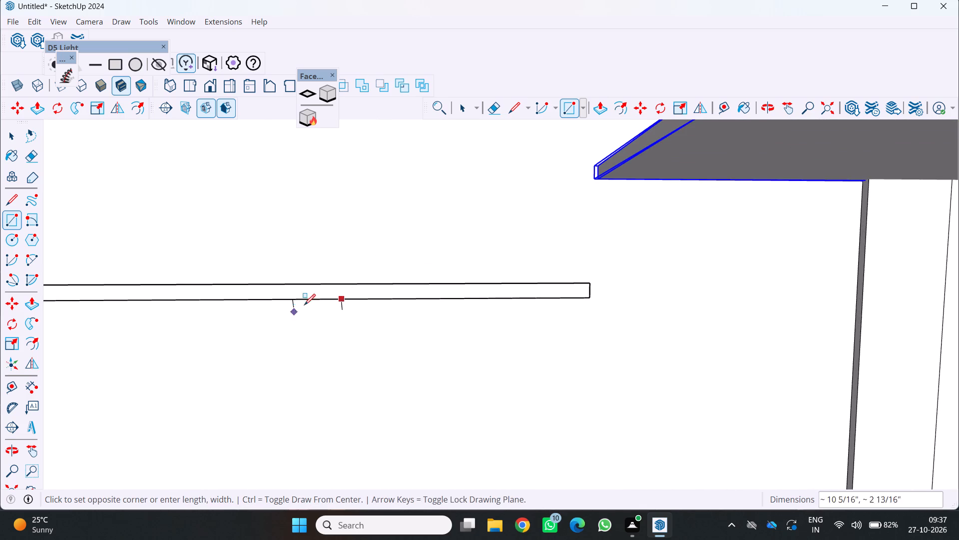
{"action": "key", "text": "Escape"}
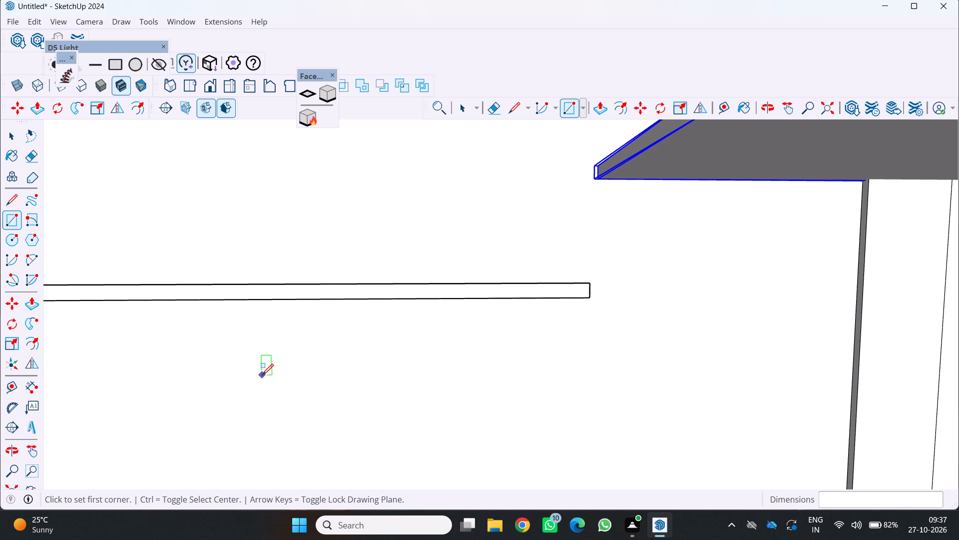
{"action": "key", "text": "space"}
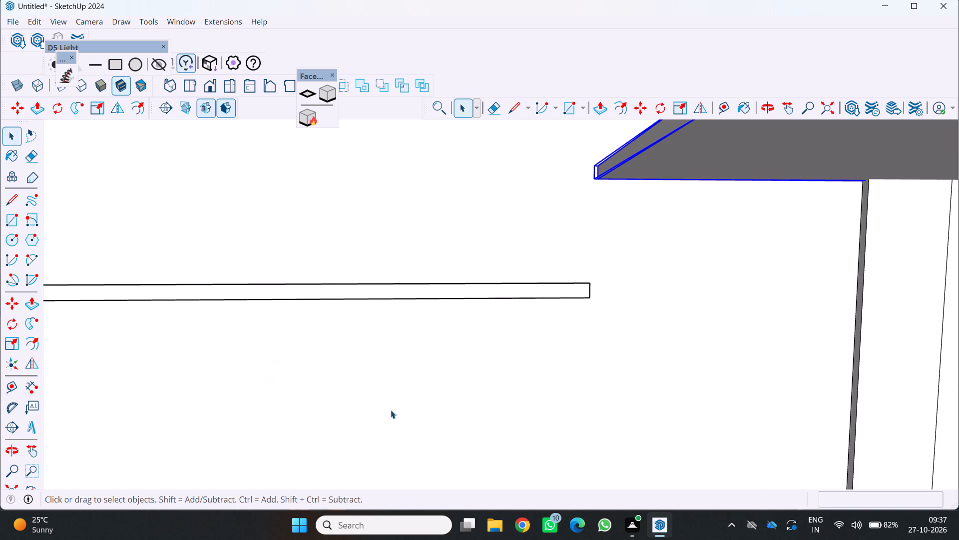
Examine the upright panel, the projecting shelf and the thin rectangle on the recessed centre from several angles.
{"action": "scroll", "coordinate": [415, 299], "scroll_direction": "down", "scroll_amount": 6}
{"action": "middle_click_drag", "start_coordinate": [394, 313], "coordinate": [308, 470]}
{"action": "scroll", "coordinate": [310, 472], "scroll_direction": "up", "scroll_amount": 1}
{"action": "scroll", "coordinate": [398, 274], "scroll_direction": "up", "scroll_amount": 3}
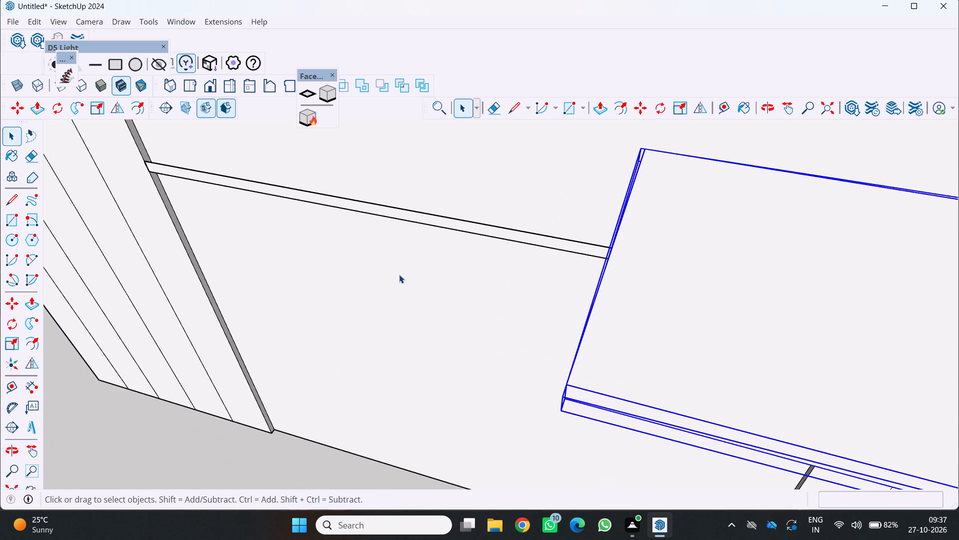
{"action": "middle_click_drag", "start_coordinate": [399, 274], "coordinate": [468, 248]}
{"action": "scroll", "coordinate": [468, 248], "scroll_direction": "down", "scroll_amount": 4}
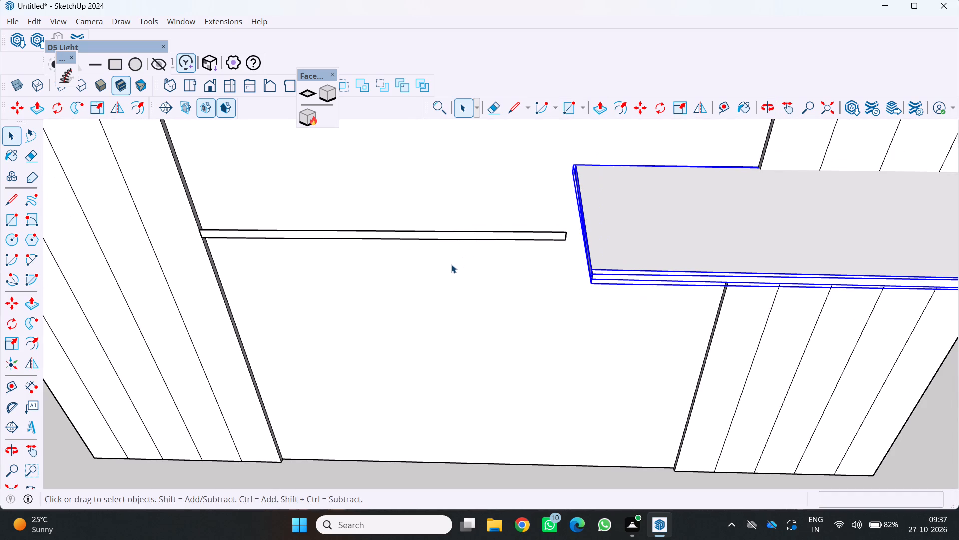
{"action": "key", "text": "space"}
{"action": "key", "text": "space"}
{"action": "left_click", "coordinate": [396, 250]}
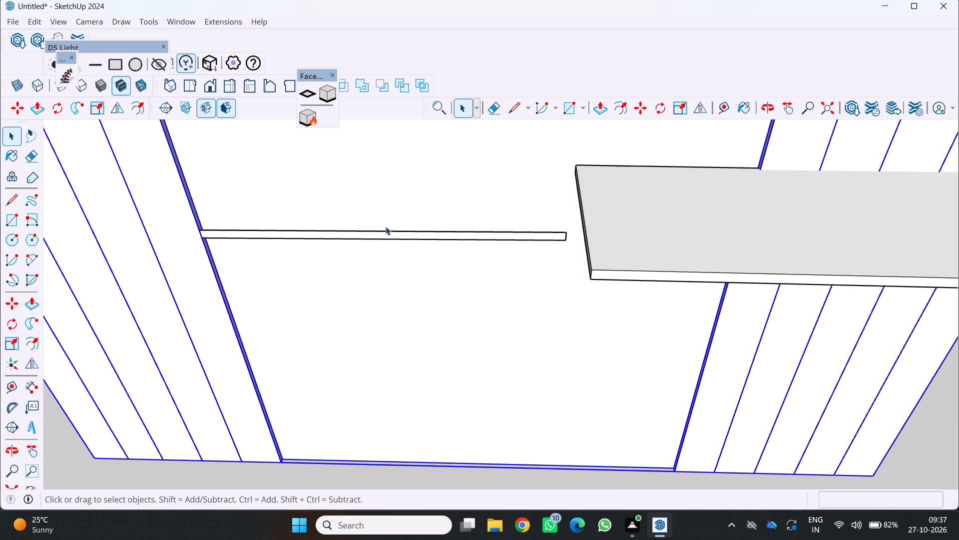
{"action": "scroll", "coordinate": [389, 231], "scroll_direction": "up", "scroll_amount": 3}
{"action": "key", "text": "space"}
{"action": "scroll", "coordinate": [390, 234], "scroll_direction": "down", "scroll_amount": 13}
{"action": "key", "text": "space"}
{"action": "key", "text": "space"}
{"action": "left_click", "coordinate": [820, 334]}
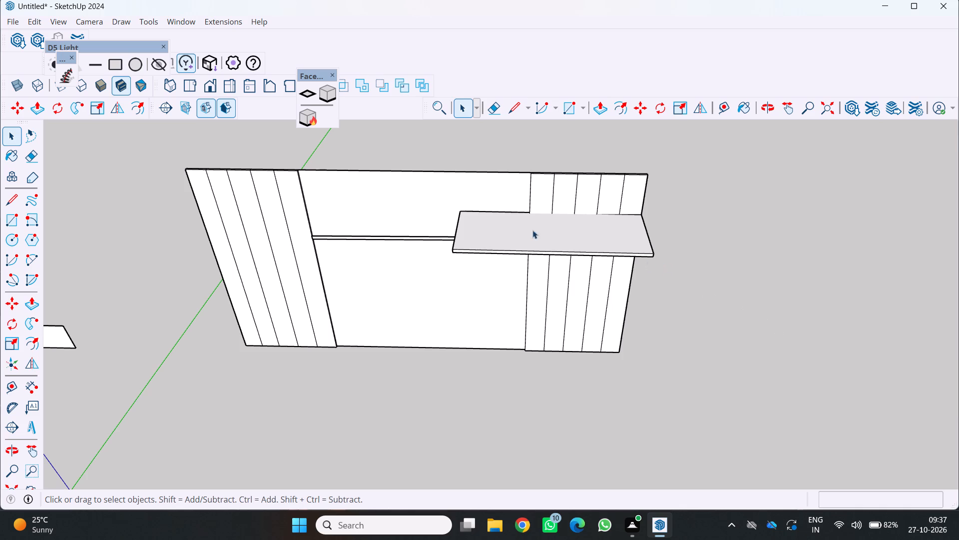
{"action": "middle_click_drag", "start_coordinate": [330, 262], "coordinate": [338, 241]}
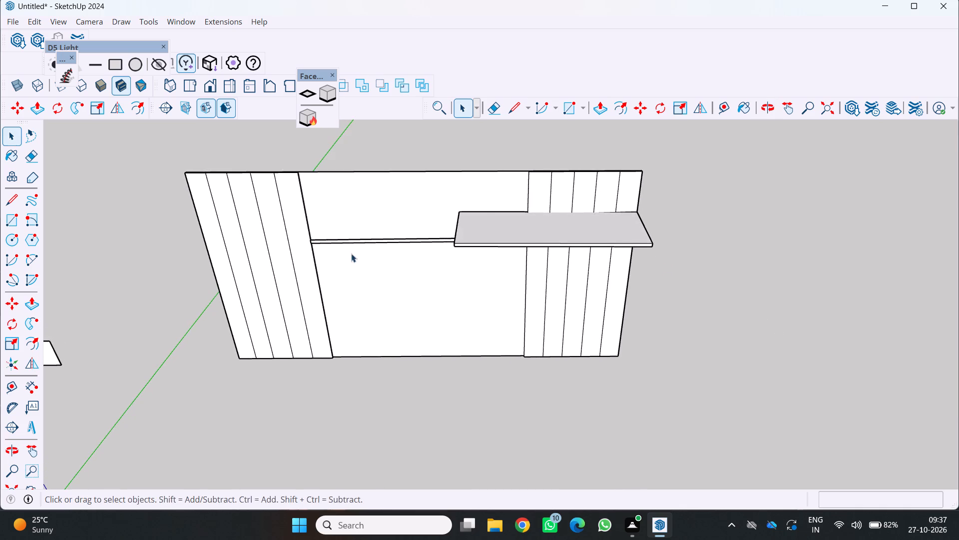
{"action": "scroll", "coordinate": [371, 285], "scroll_direction": "up", "scroll_amount": 1}
{"action": "middle_click_drag", "start_coordinate": [371, 285], "coordinate": [385, 176]}
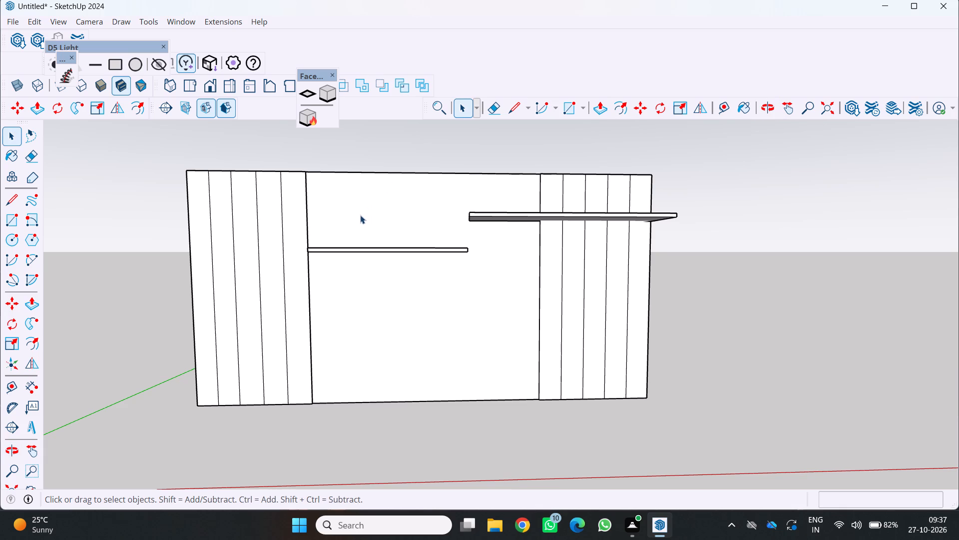
{"action": "middle_click_drag", "start_coordinate": [412, 254], "coordinate": [466, 317]}
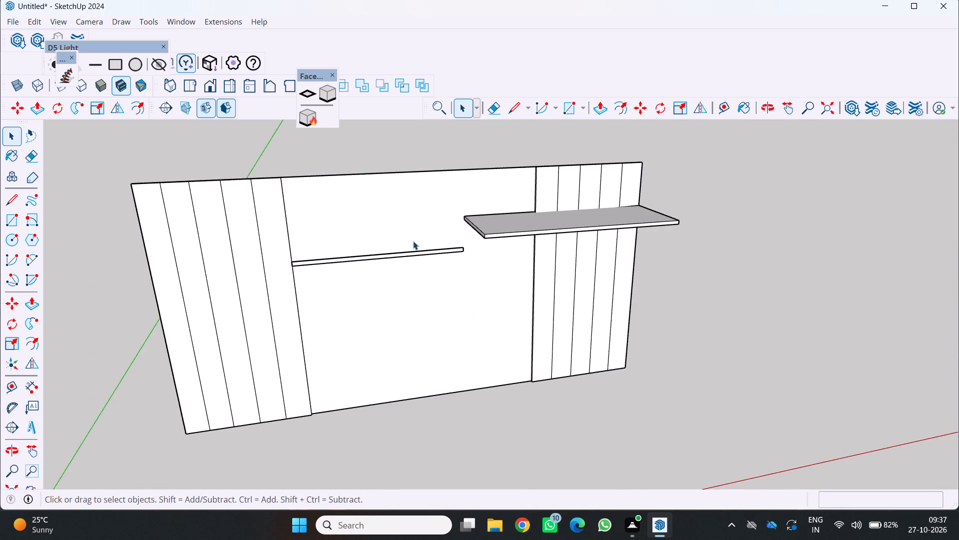
Open the projecting shelf's group for editing and select its narrow end face over the recessed centre.
{"action": "scroll", "coordinate": [413, 241], "scroll_direction": "up", "scroll_amount": 4}
{"action": "scroll", "coordinate": [459, 250], "scroll_direction": "up", "scroll_amount": 2}
{"action": "key", "text": "space"}
{"action": "scroll", "coordinate": [502, 216], "scroll_direction": "up", "scroll_amount": 3}
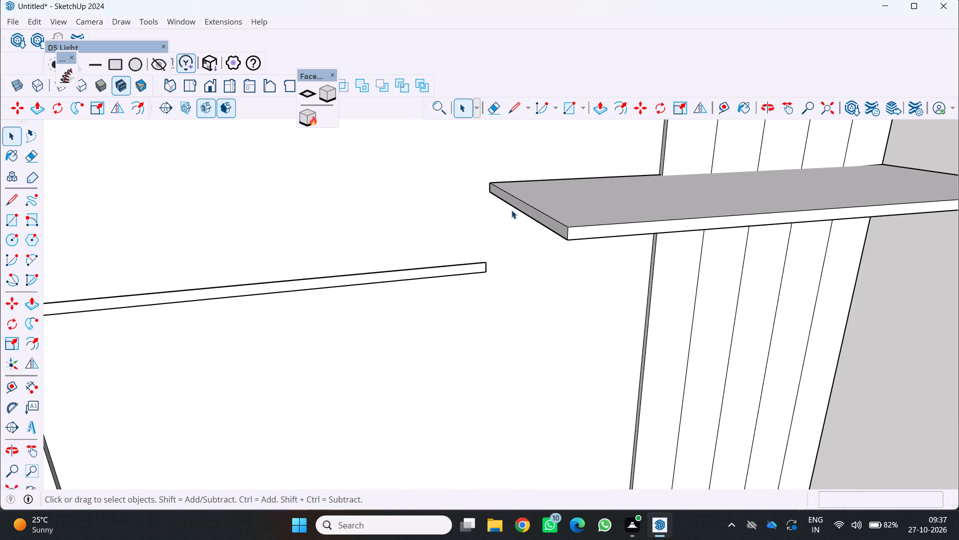
{"action": "double_click", "coordinate": [518, 203]}
{"action": "left_click", "coordinate": [513, 199]}
{"action": "left_click", "coordinate": [512, 199]}
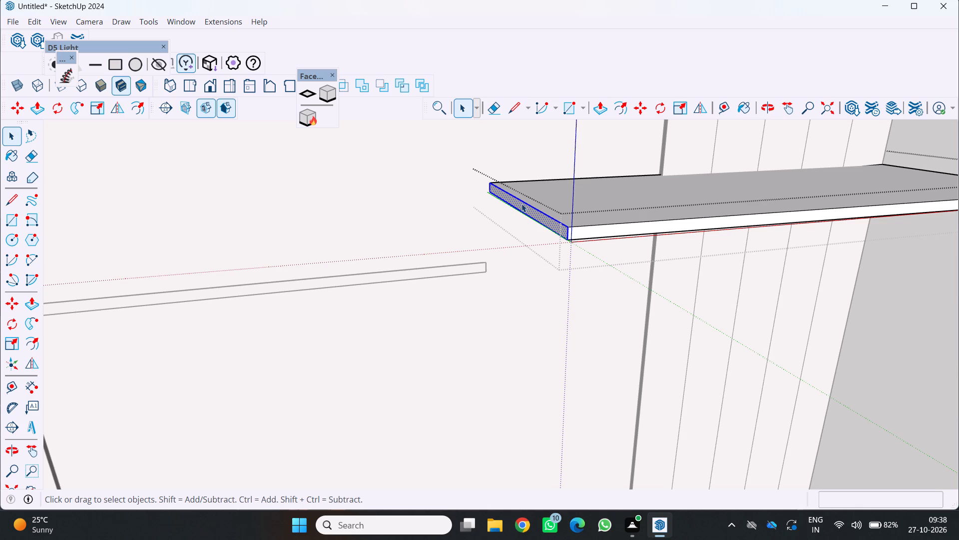
{"action": "scroll", "coordinate": [413, 231], "scroll_direction": "down", "scroll_amount": 5}
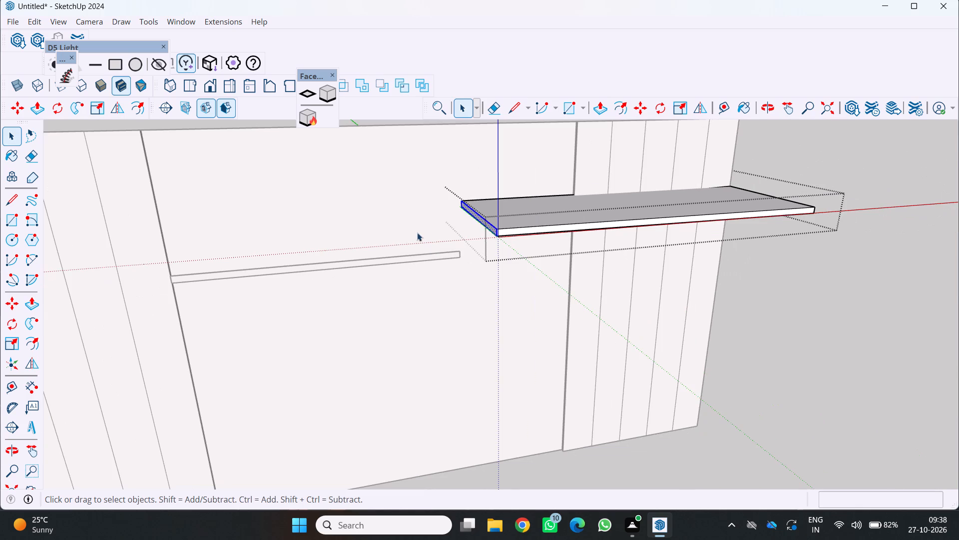
{"action": "key", "text": "space"}
{"action": "left_click", "coordinate": [500, 214]}
{"action": "scroll", "coordinate": [482, 229], "scroll_direction": "up", "scroll_amount": 8}
{"action": "left_click", "coordinate": [485, 219]}
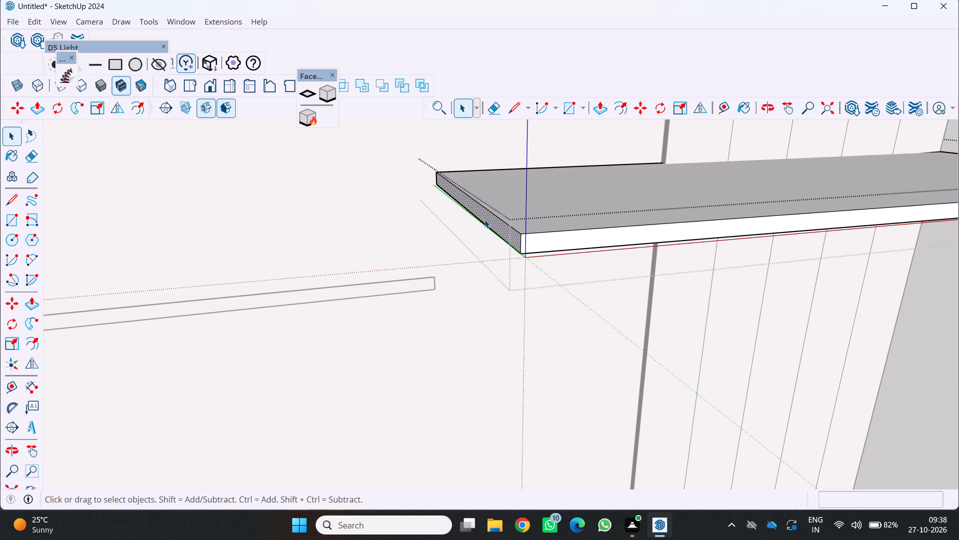
{"action": "left_click_drag", "start_coordinate": [488, 213], "coordinate": [418, 219]}
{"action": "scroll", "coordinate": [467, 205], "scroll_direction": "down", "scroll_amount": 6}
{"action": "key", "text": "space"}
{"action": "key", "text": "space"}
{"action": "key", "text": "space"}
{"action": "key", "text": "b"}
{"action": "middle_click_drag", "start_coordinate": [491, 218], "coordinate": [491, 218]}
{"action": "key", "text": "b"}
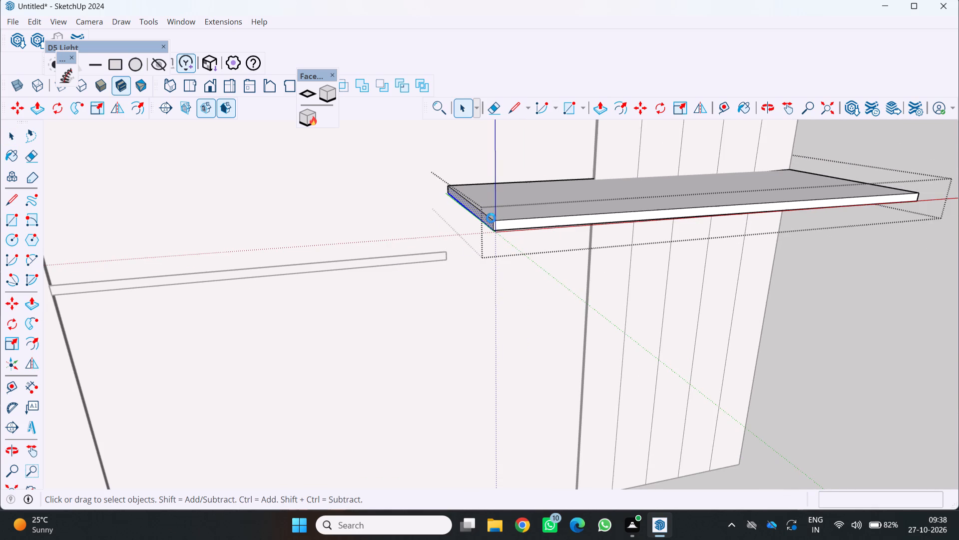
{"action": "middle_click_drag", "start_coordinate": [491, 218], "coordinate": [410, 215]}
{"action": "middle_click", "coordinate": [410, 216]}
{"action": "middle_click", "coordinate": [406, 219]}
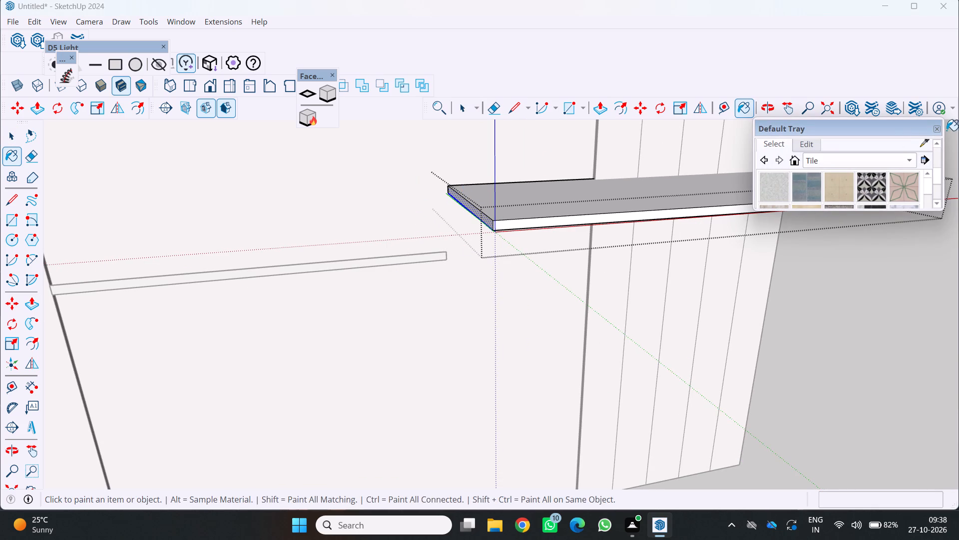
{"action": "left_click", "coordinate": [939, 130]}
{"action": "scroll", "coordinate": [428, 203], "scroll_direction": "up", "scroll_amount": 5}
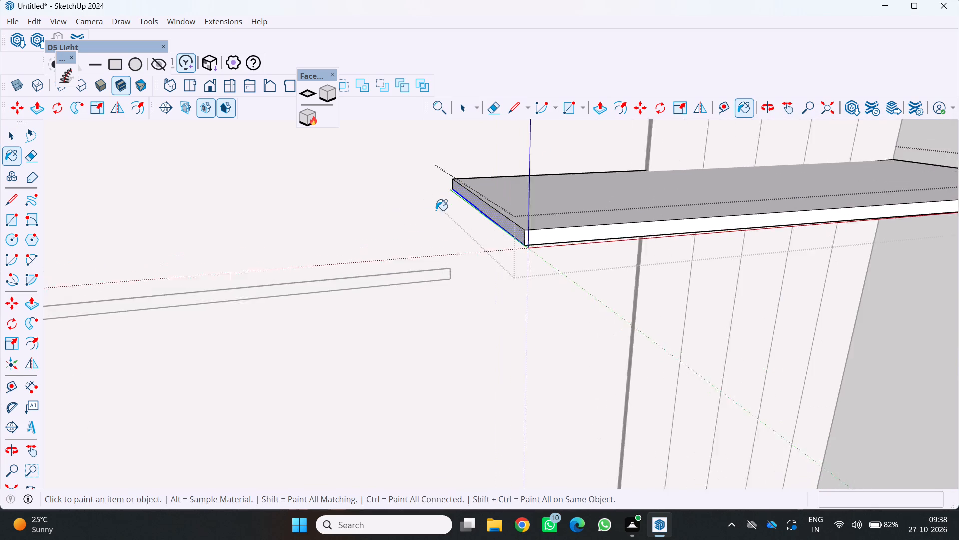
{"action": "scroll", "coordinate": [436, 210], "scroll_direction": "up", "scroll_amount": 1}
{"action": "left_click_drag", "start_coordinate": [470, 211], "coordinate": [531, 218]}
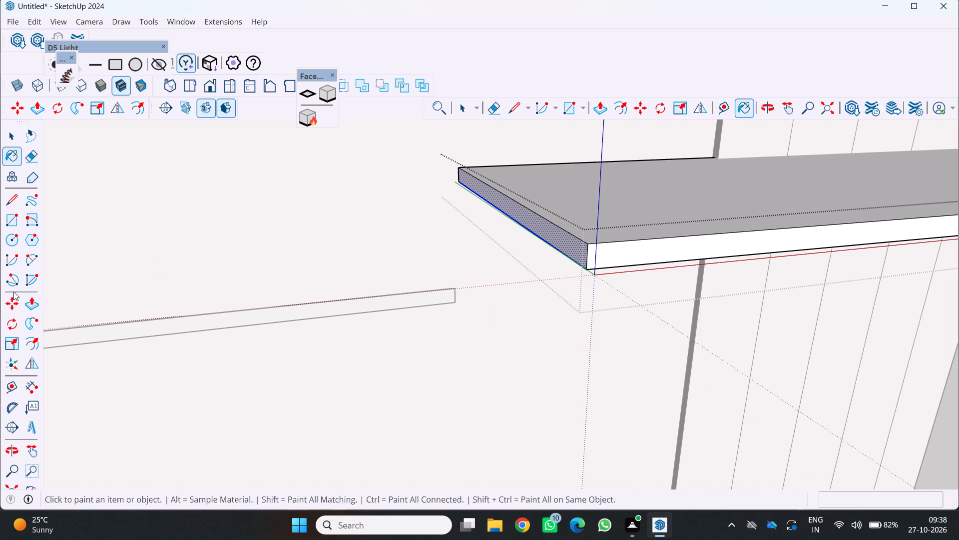
Push/Pull the shelf's inner end face outward by about 3' 5 1/4" to lengthen the shelf across the recessed centre.
{"action": "left_click_drag", "start_coordinate": [33, 302], "coordinate": [27, 300]}
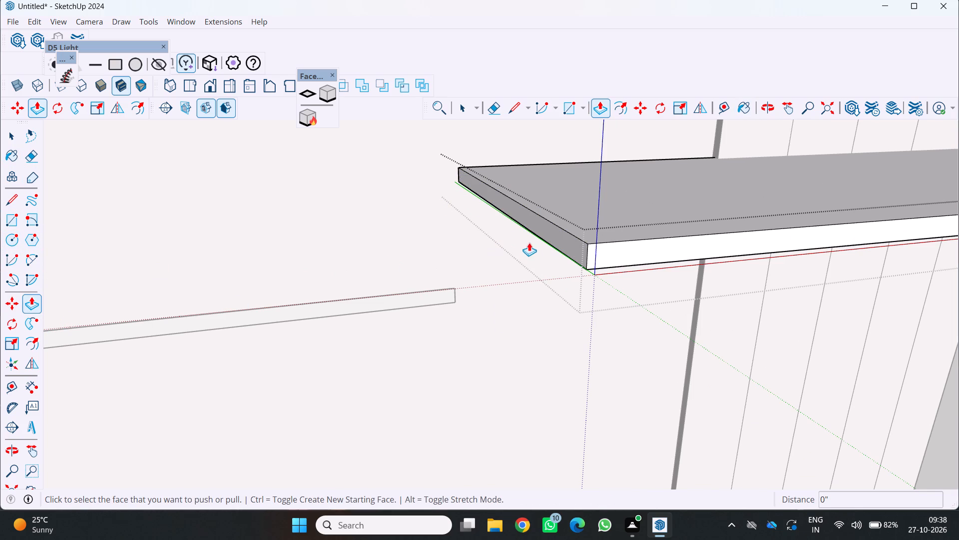
{"action": "left_click_drag", "start_coordinate": [548, 230], "coordinate": [181, 239]}
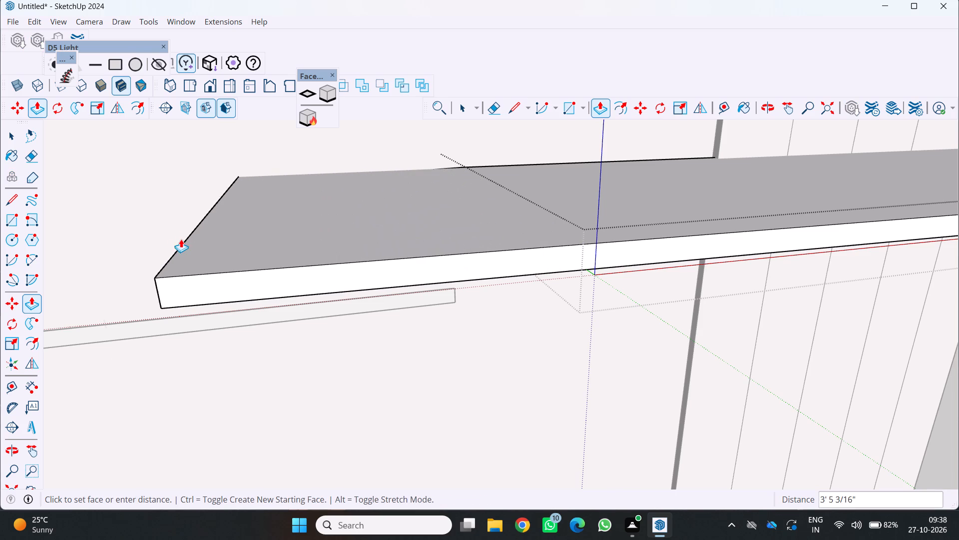
Examine the lengthened shelf and its overlap with the thin rectangle below it from several angles.
{"action": "scroll", "coordinate": [206, 210], "scroll_direction": "down", "scroll_amount": 5}
{"action": "middle_click", "coordinate": [205, 214]}
{"action": "middle_click_drag", "start_coordinate": [197, 211], "coordinate": [173, 130]}
{"action": "scroll", "coordinate": [173, 129], "scroll_direction": "down", "scroll_amount": 4}
{"action": "scroll", "coordinate": [180, 173], "scroll_direction": "down", "scroll_amount": 2}
{"action": "middle_click_drag", "start_coordinate": [182, 174], "coordinate": [209, 191]}
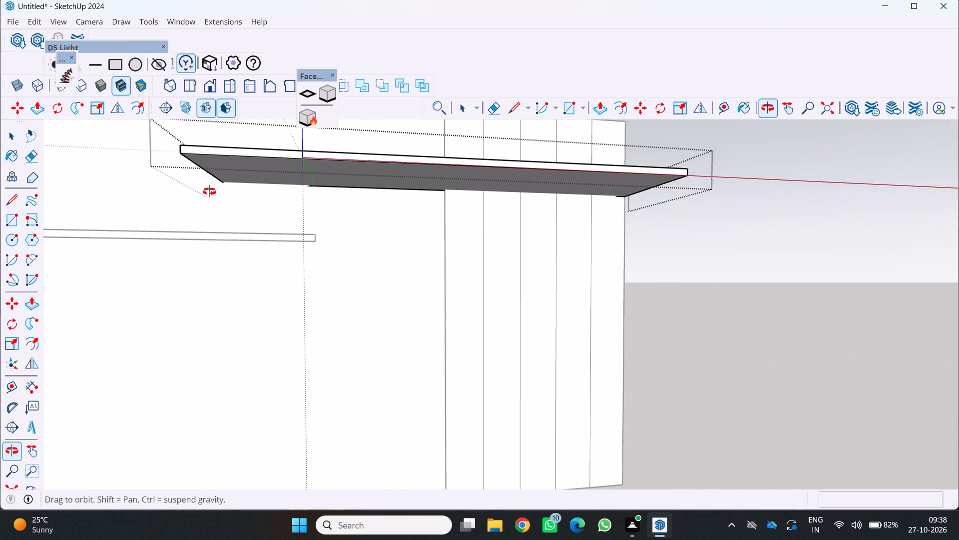
{"action": "middle_click_drag", "start_coordinate": [209, 191], "coordinate": [229, 215]}
{"action": "scroll", "coordinate": [232, 218], "scroll_direction": "down", "scroll_amount": 1}
{"action": "scroll", "coordinate": [255, 232], "scroll_direction": "up", "scroll_amount": 2}
{"action": "middle_click_drag", "start_coordinate": [263, 224], "coordinate": [286, 278]}
{"action": "scroll", "coordinate": [286, 278], "scroll_direction": "down", "scroll_amount": 8}
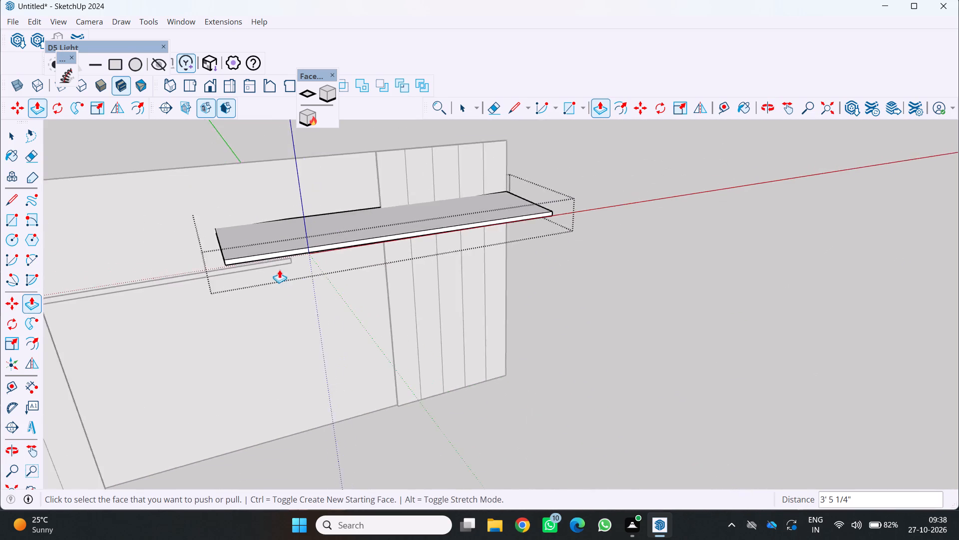
{"action": "scroll", "coordinate": [279, 269], "scroll_direction": "down", "scroll_amount": 2}
{"action": "middle_click_drag", "start_coordinate": [272, 262], "coordinate": [155, 183]}
{"action": "key", "text": "v"}
{"action": "key", "text": "v"}
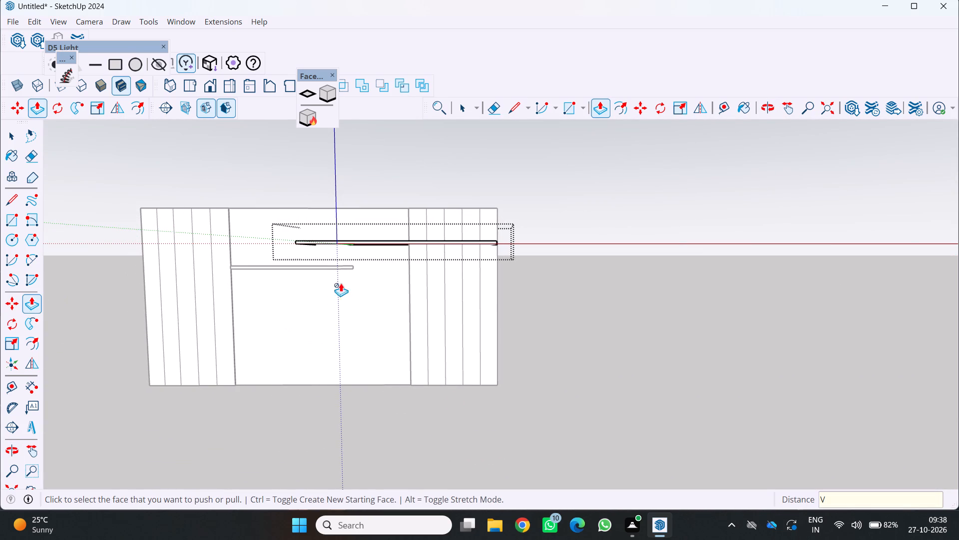
{"action": "scroll", "coordinate": [261, 285], "scroll_direction": "up", "scroll_amount": 7}
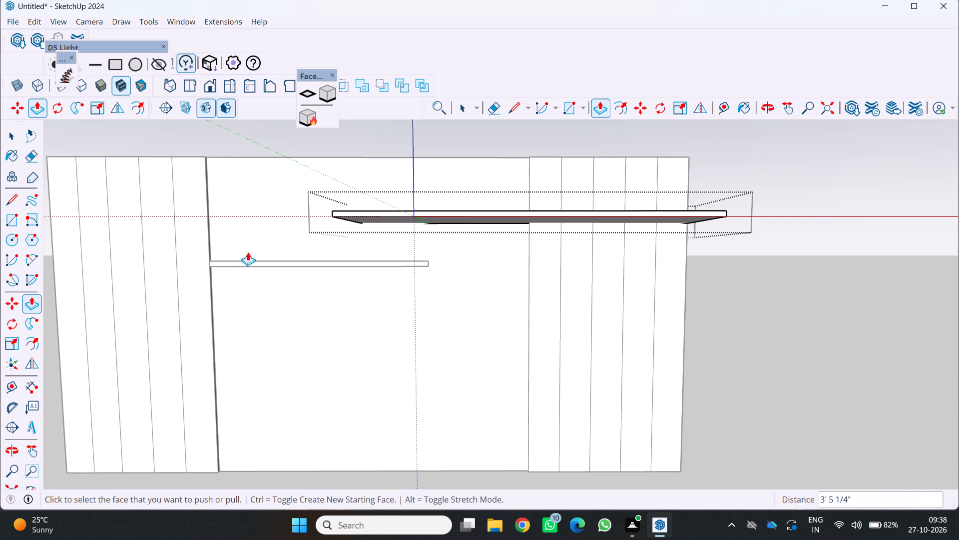
{"action": "scroll", "coordinate": [248, 252], "scroll_direction": "up", "scroll_amount": 6}
{"action": "scroll", "coordinate": [237, 262], "scroll_direction": "down", "scroll_amount": 1}
{"action": "scroll", "coordinate": [239, 258], "scroll_direction": "up", "scroll_amount": 2}
{"action": "middle_click_drag", "start_coordinate": [239, 258], "coordinate": [259, 293]}
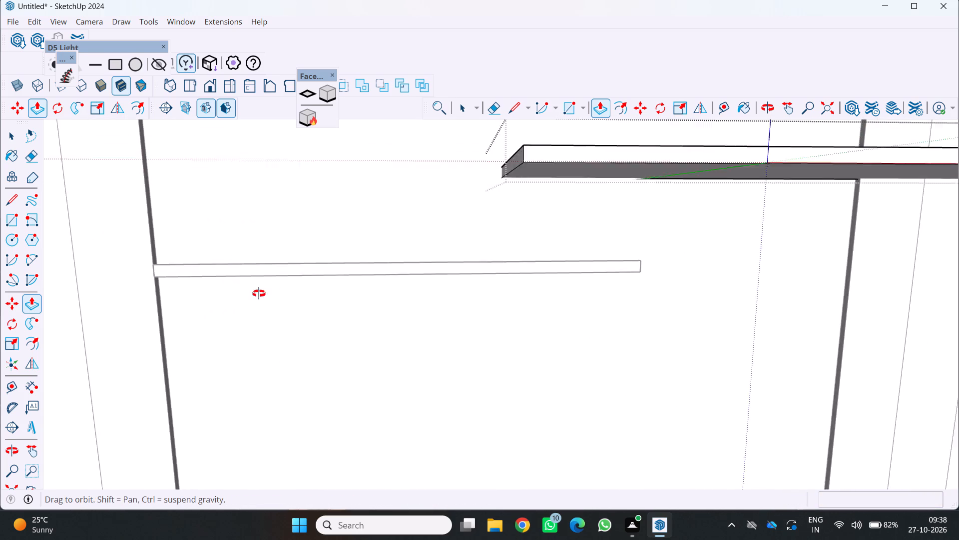
{"action": "middle_click_drag", "start_coordinate": [259, 293], "coordinate": [253, 328]}
{"action": "scroll", "coordinate": [225, 262], "scroll_direction": "up", "scroll_amount": 4}
{"action": "scroll", "coordinate": [231, 246], "scroll_direction": "down", "scroll_amount": 9}
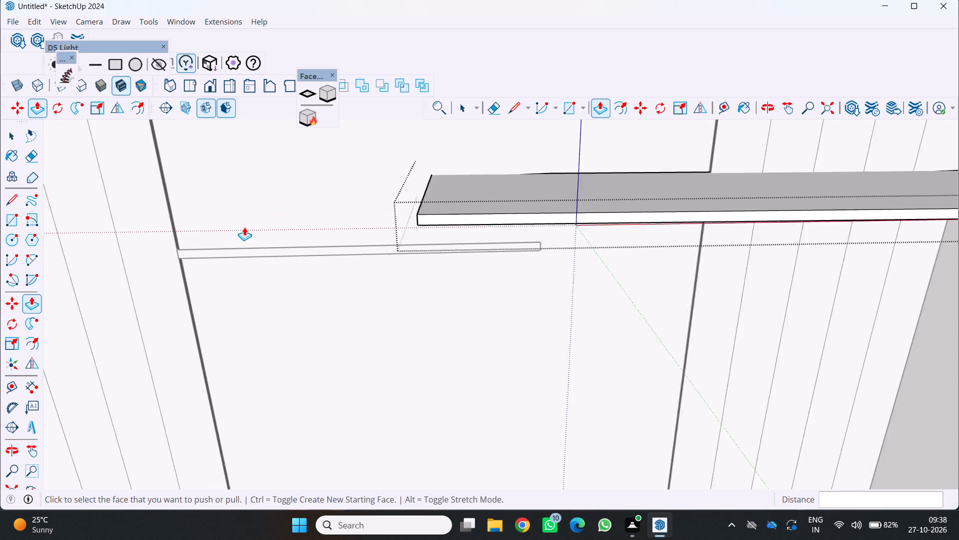
Close the shelf group and return to editing the whole model.
{"action": "scroll", "coordinate": [244, 227], "scroll_direction": "down", "scroll_amount": 2}
{"action": "left_click_drag", "start_coordinate": [298, 318], "coordinate": [303, 272]}
{"action": "scroll", "coordinate": [305, 277], "scroll_direction": "down", "scroll_amount": 7}
{"action": "key", "text": "space"}
{"action": "left_click", "coordinate": [303, 402]}
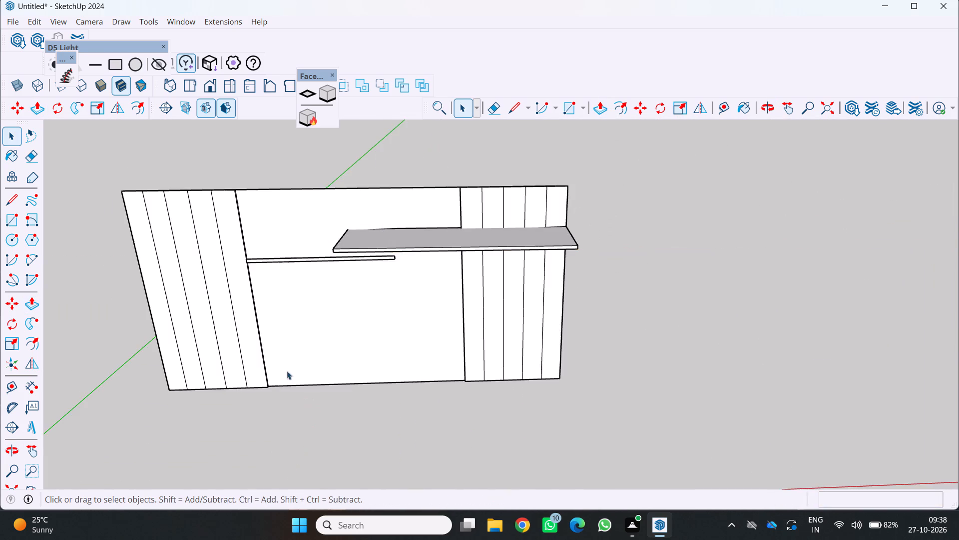
Push/Pull the thin rectangle on the recessed centre outward by about 2' 6 1/4" to form a lower projecting shelf.
{"action": "scroll", "coordinate": [287, 287], "scroll_direction": "up", "scroll_amount": 9}
{"action": "middle_click_drag", "start_coordinate": [290, 261], "coordinate": [288, 252]}
{"action": "scroll", "coordinate": [289, 251], "scroll_direction": "up", "scroll_amount": 4}
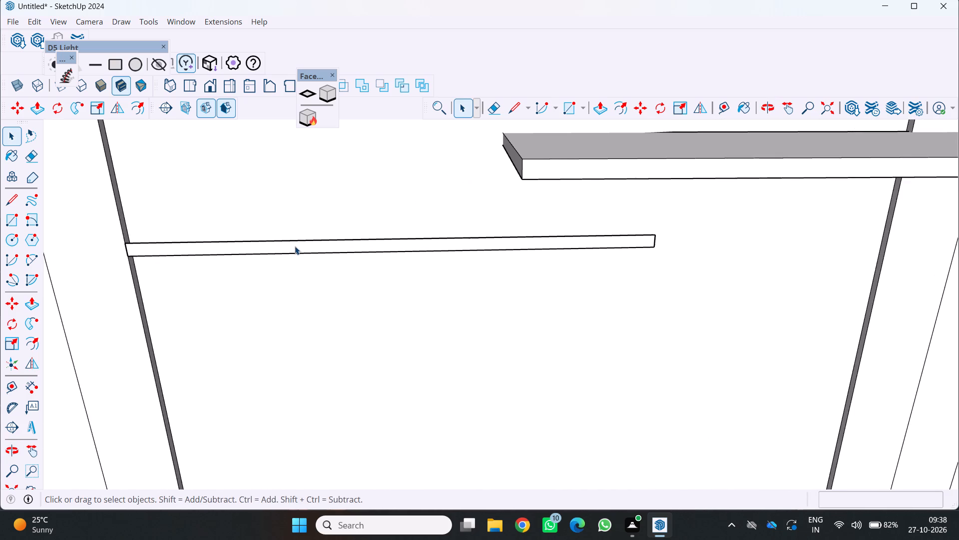
{"action": "left_click", "coordinate": [295, 246]}
{"action": "left_click_drag", "start_coordinate": [302, 243], "coordinate": [298, 250]}
{"action": "key", "text": "space"}
{"action": "key", "text": "space"}
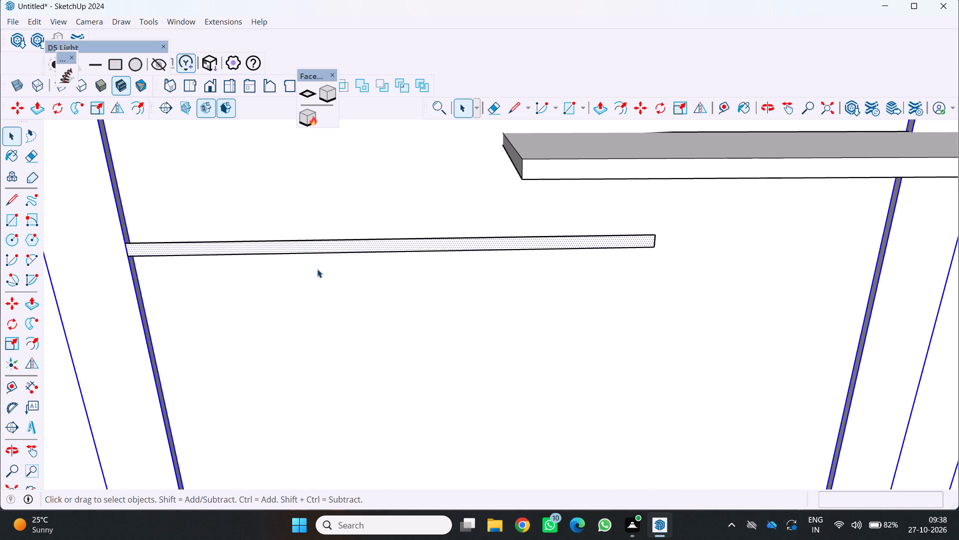
{"action": "left_click", "coordinate": [317, 276]}
{"action": "left_click", "coordinate": [305, 239]}
{"action": "left_click", "coordinate": [297, 247]}
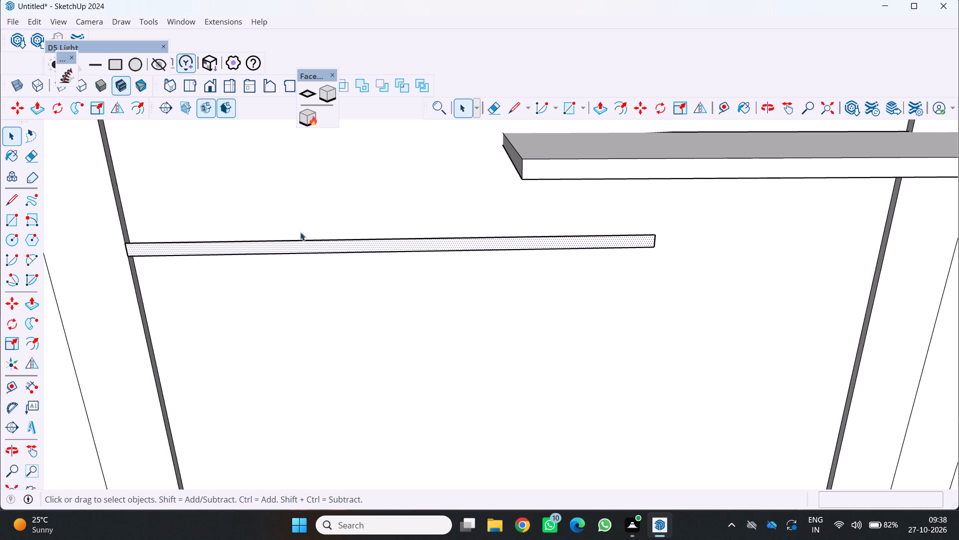
{"action": "left_click", "coordinate": [33, 304]}
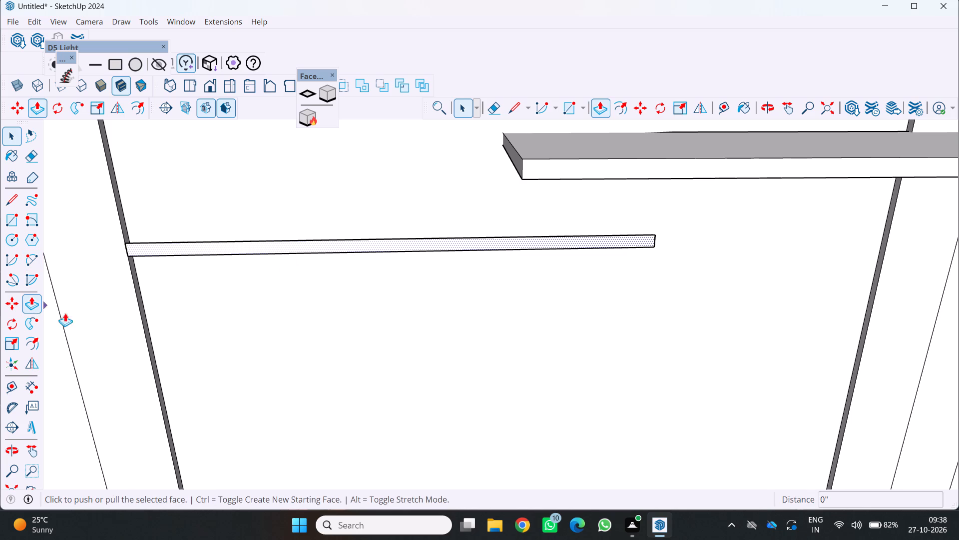
{"action": "left_click_drag", "start_coordinate": [224, 244], "coordinate": [162, 271]}
Extend the lower shelf's front face outward by about 4' 9 5/8" with Push/Pull.
{"action": "scroll", "coordinate": [170, 267], "scroll_direction": "down", "scroll_amount": 5}
{"action": "middle_click_drag", "start_coordinate": [178, 267], "coordinate": [230, 122]}
{"action": "scroll", "coordinate": [197, 183], "scroll_direction": "up", "scroll_amount": 1}
{"action": "middle_click", "coordinate": [230, 123]}
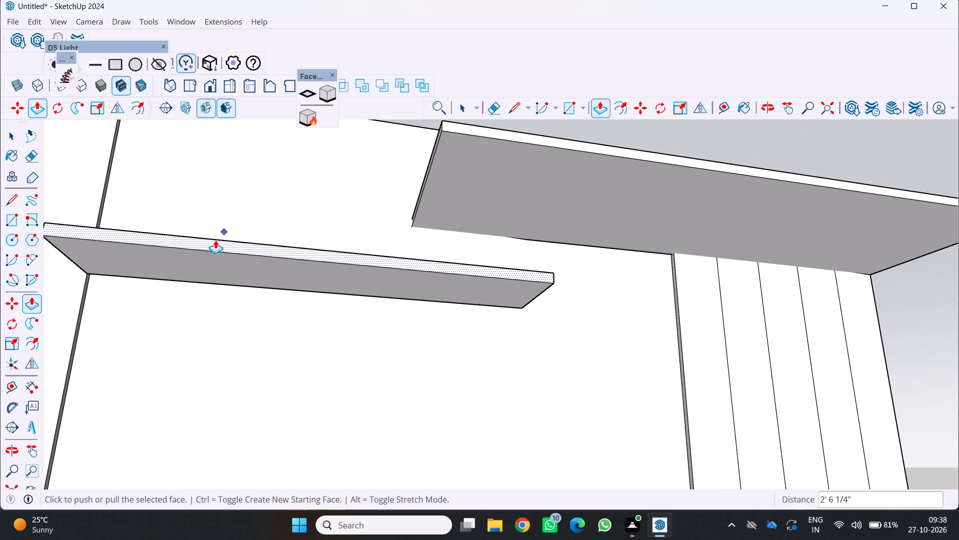
{"action": "left_click_drag", "start_coordinate": [210, 239], "coordinate": [371, 148]}
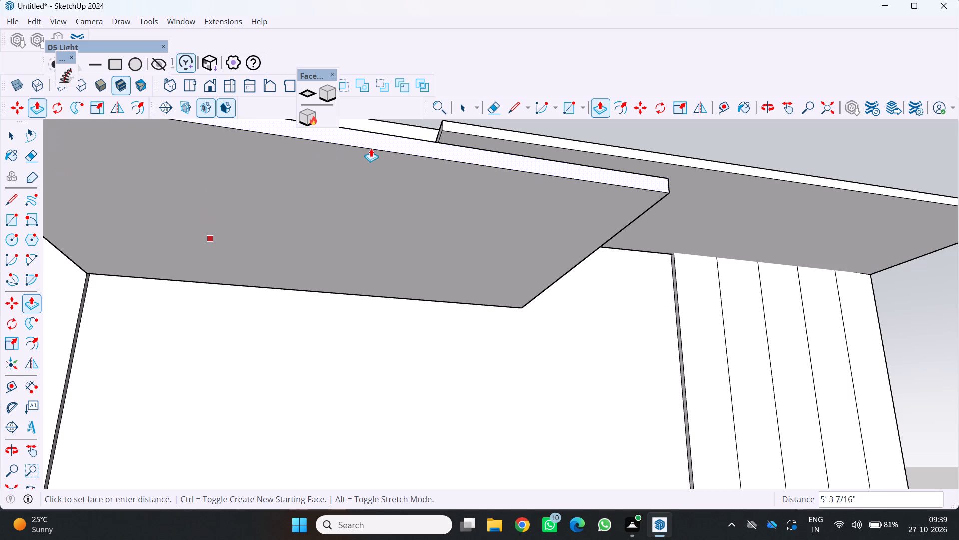
{"action": "left_click_drag", "start_coordinate": [371, 148], "coordinate": [361, 158]}
Push the lower shelf's front face back towards the panel by about 1' 1 1/16".
{"action": "middle_click_drag", "start_coordinate": [351, 169], "coordinate": [267, 323]}
{"action": "scroll", "coordinate": [277, 306], "scroll_direction": "down", "scroll_amount": 1}
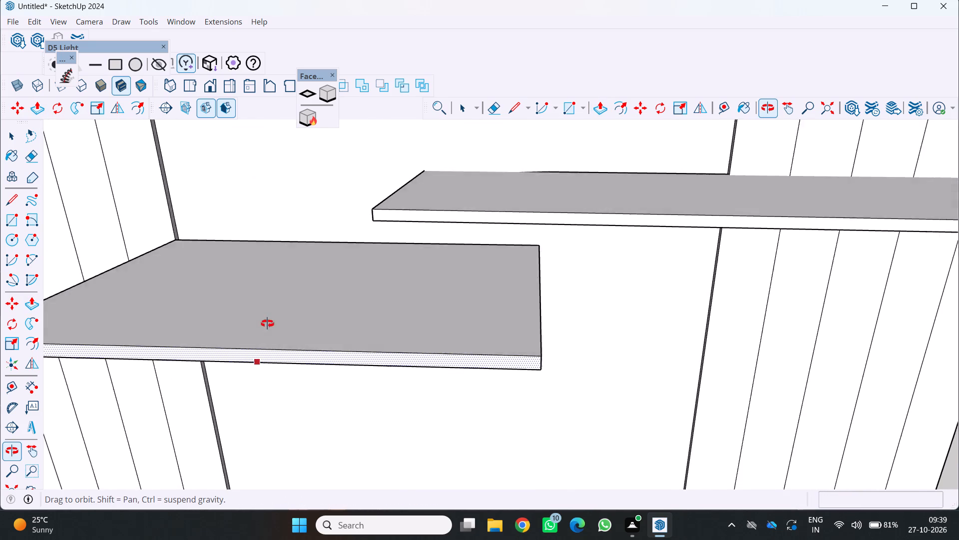
{"action": "middle_click_drag", "start_coordinate": [267, 323], "coordinate": [266, 324]}
{"action": "scroll", "coordinate": [266, 324], "scroll_direction": "down", "scroll_amount": 4}
{"action": "middle_click_drag", "start_coordinate": [368, 260], "coordinate": [416, 305]}
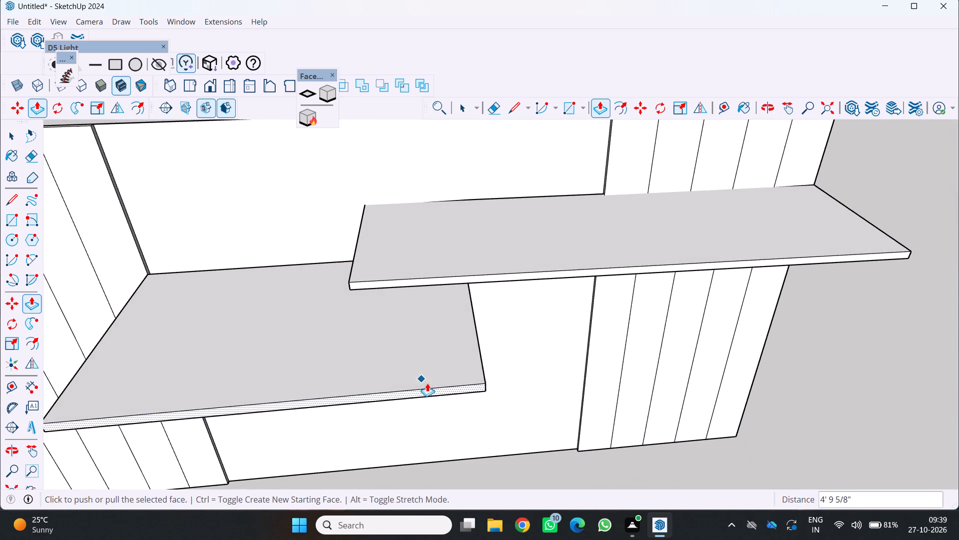
{"action": "middle_click_drag", "start_coordinate": [420, 391], "coordinate": [337, 338]}
{"action": "scroll", "coordinate": [337, 338], "scroll_direction": "up", "scroll_amount": 1}
{"action": "scroll", "coordinate": [374, 355], "scroll_direction": "up", "scroll_amount": 4}
{"action": "left_click_drag", "start_coordinate": [387, 334], "coordinate": [393, 330]}
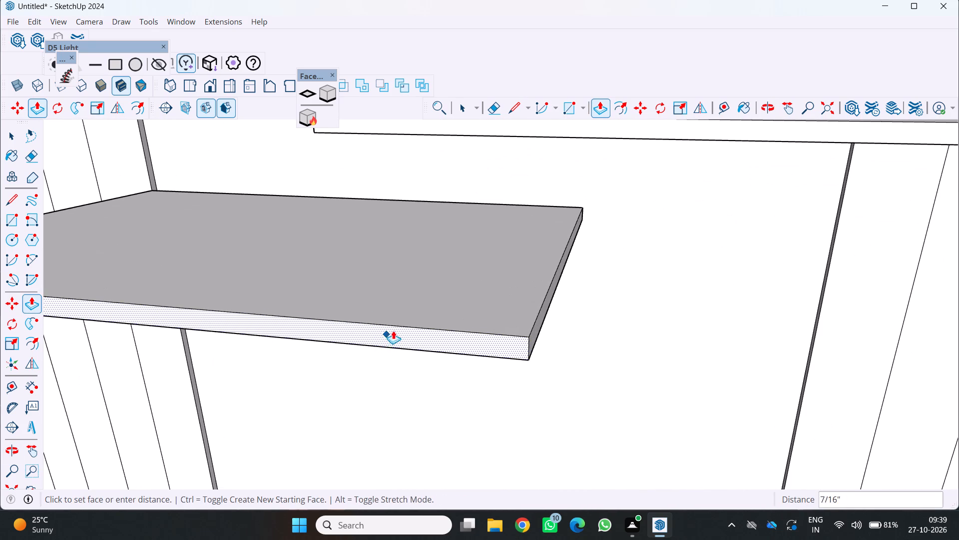
{"action": "left_click_drag", "start_coordinate": [393, 330], "coordinate": [423, 305]}
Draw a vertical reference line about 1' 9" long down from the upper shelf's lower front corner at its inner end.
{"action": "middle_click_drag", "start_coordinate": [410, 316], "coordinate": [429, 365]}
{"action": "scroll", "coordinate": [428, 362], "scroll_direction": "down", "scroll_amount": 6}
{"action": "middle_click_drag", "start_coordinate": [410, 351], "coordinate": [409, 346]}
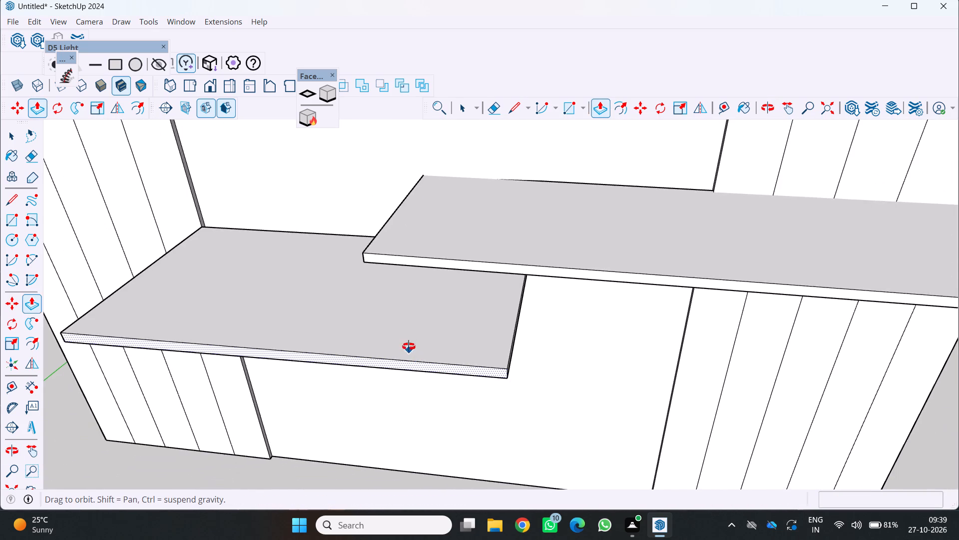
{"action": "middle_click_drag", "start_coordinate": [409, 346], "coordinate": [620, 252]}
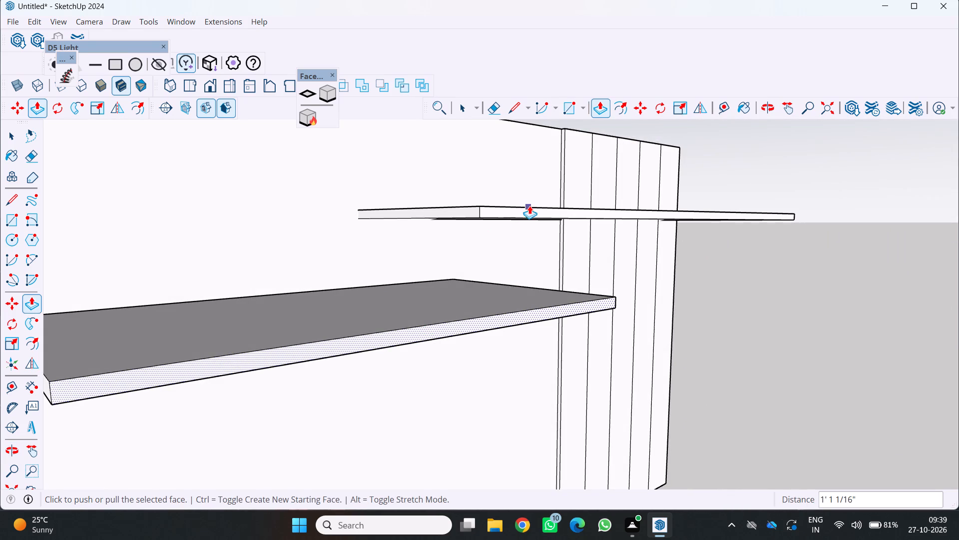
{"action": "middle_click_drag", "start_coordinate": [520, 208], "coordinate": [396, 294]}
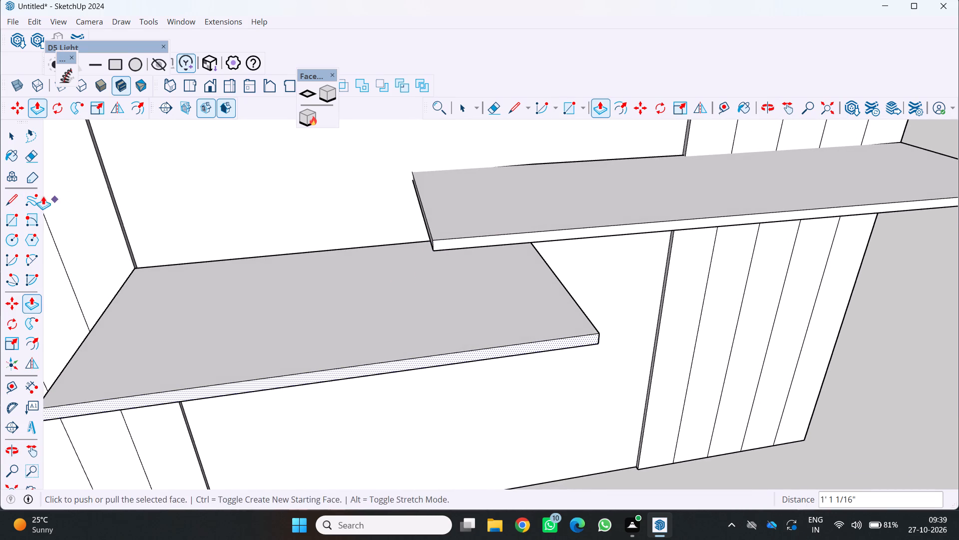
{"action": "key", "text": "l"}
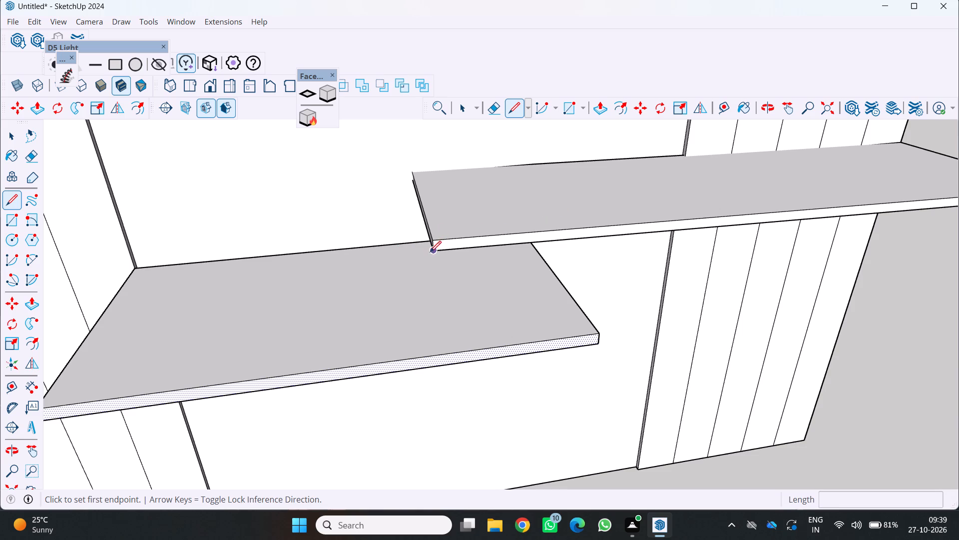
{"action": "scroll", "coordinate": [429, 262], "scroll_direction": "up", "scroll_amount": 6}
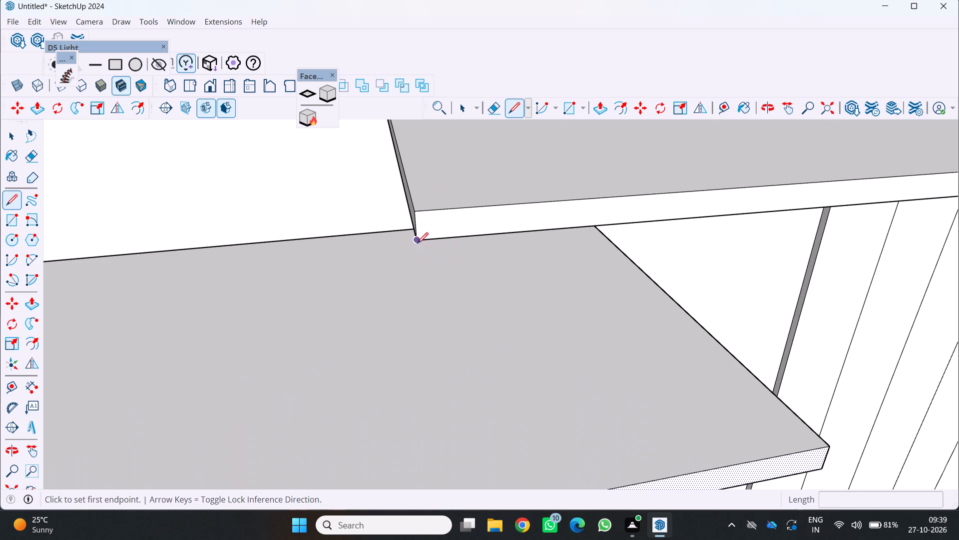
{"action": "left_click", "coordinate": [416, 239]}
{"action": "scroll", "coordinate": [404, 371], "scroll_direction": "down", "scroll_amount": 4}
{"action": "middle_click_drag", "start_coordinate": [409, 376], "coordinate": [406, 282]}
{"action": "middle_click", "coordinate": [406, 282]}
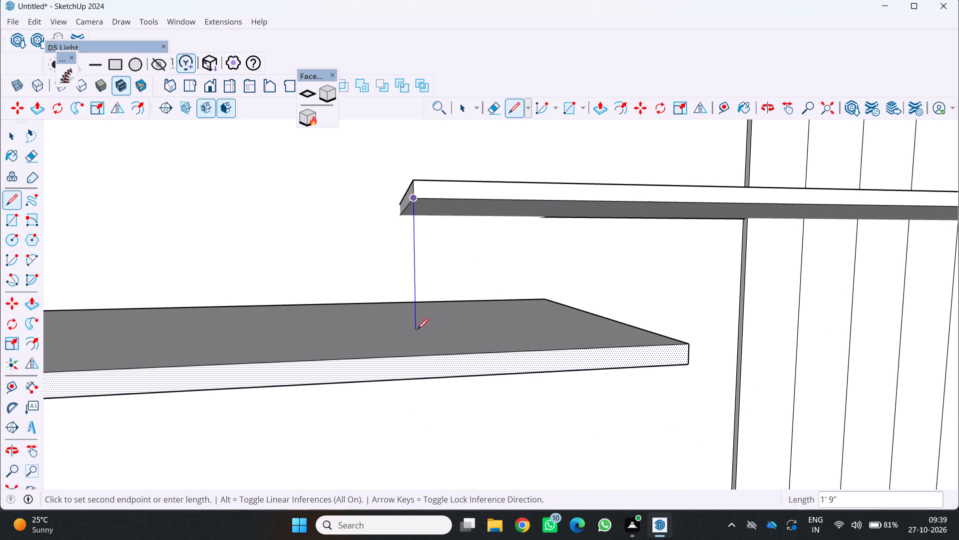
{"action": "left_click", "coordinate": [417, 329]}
Push the lower shelf's front face back by about 1' 7/8" to align it with the upper shelf's front edge.
{"action": "middle_click_drag", "start_coordinate": [454, 363], "coordinate": [465, 413]}
{"action": "key", "text": "space"}
{"action": "scroll", "coordinate": [424, 429], "scroll_direction": "up", "scroll_amount": 1}
{"action": "middle_click_drag", "start_coordinate": [426, 429], "coordinate": [401, 407]}
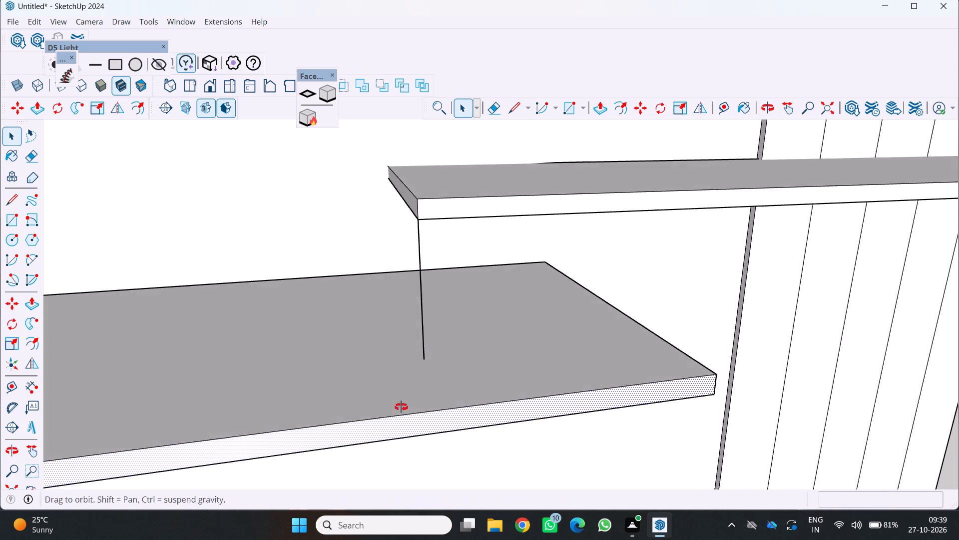
{"action": "middle_click_drag", "start_coordinate": [401, 407], "coordinate": [339, 382]}
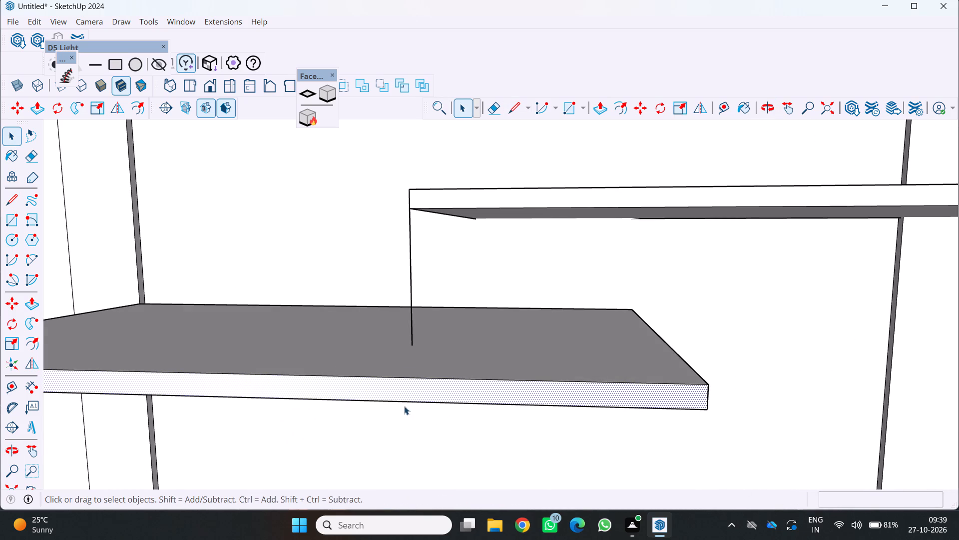
{"action": "type", "text": "PP"}
{"action": "left_click_drag", "start_coordinate": [404, 386], "coordinate": [416, 338]}
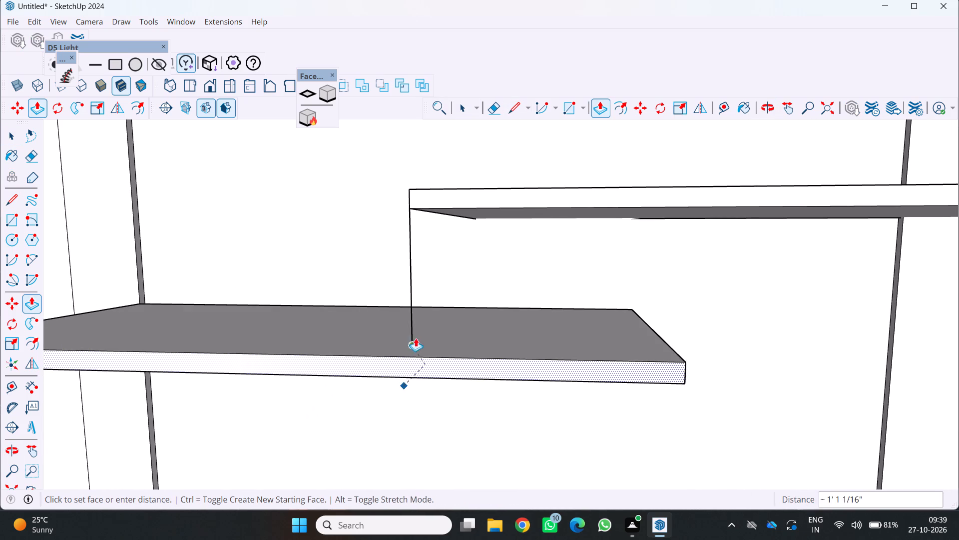
{"action": "left_click_drag", "start_coordinate": [416, 338], "coordinate": [412, 314]}
{"action": "left_click_drag", "start_coordinate": [412, 314], "coordinate": [465, 188]}
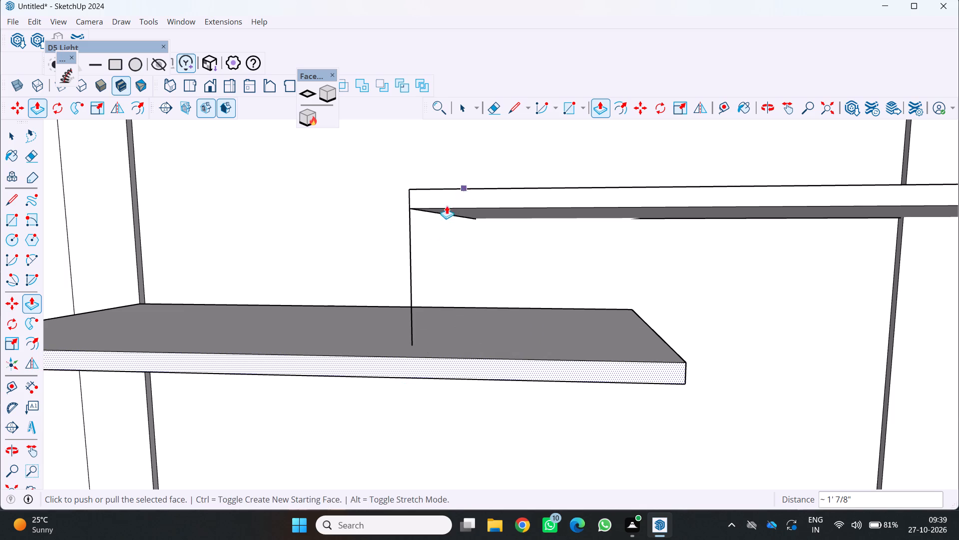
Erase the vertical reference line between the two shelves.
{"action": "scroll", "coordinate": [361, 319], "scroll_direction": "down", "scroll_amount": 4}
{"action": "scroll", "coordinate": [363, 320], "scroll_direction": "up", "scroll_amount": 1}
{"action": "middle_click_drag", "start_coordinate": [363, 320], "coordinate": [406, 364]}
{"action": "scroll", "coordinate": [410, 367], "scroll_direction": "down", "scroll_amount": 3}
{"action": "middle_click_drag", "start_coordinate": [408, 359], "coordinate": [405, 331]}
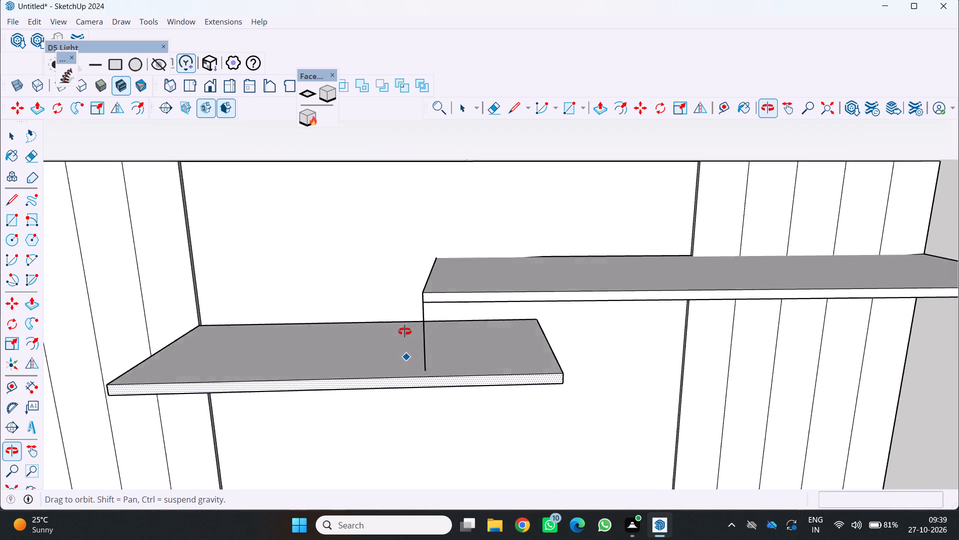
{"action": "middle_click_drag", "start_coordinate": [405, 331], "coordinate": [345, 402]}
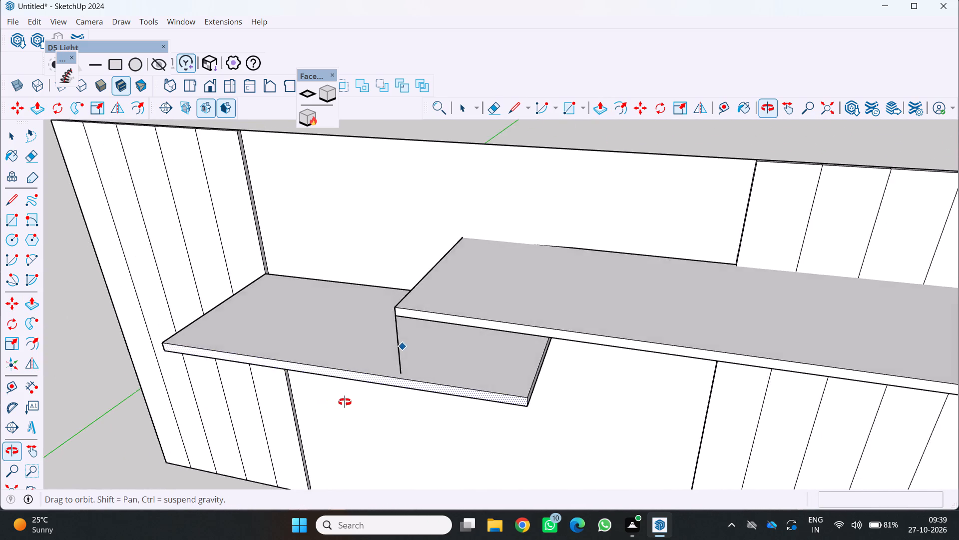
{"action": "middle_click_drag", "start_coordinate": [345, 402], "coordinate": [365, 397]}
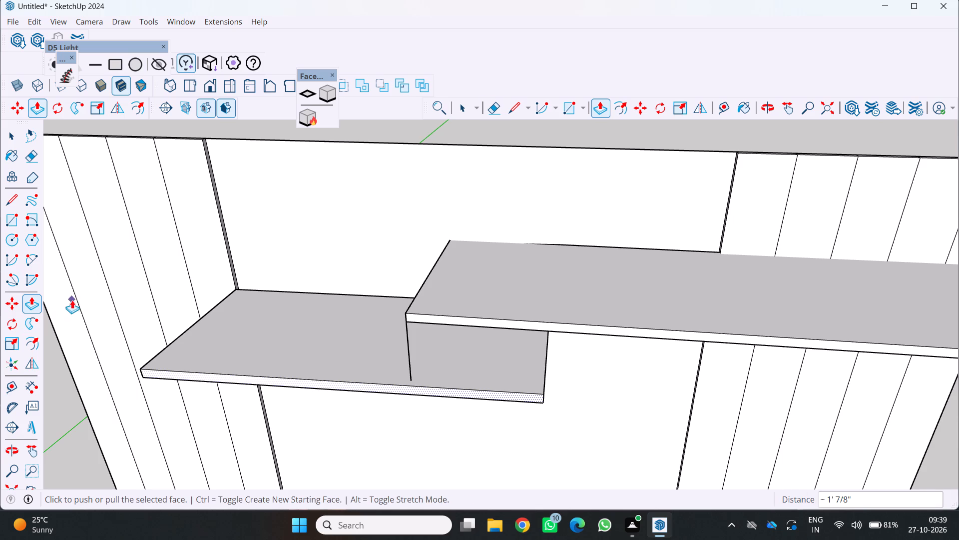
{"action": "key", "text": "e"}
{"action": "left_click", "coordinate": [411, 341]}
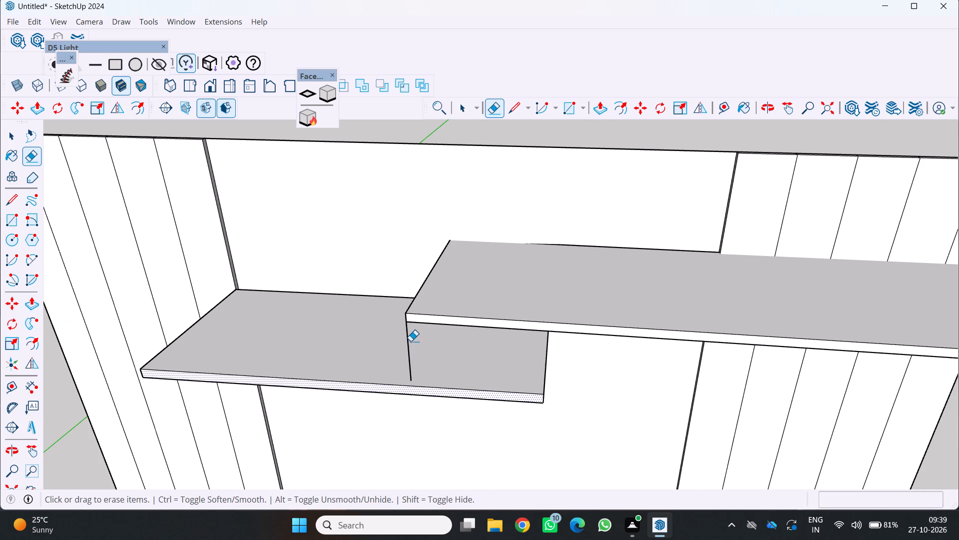
Examine both projecting shelves and their overlap across the panel from several angles.
{"action": "scroll", "coordinate": [405, 335], "scroll_direction": "down", "scroll_amount": 6}
{"action": "middle_click_drag", "start_coordinate": [395, 341], "coordinate": [473, 237]}
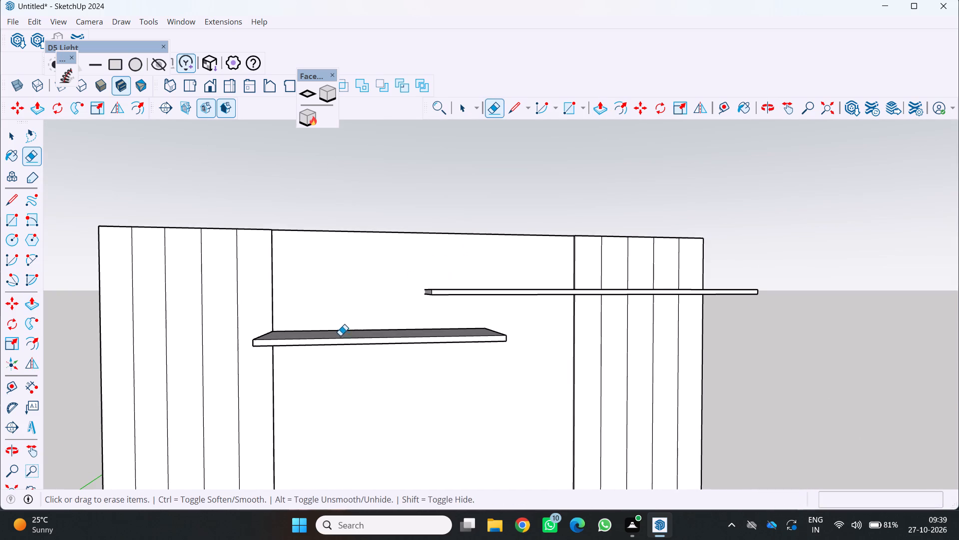
{"action": "middle_click_drag", "start_coordinate": [437, 365], "coordinate": [348, 420]}
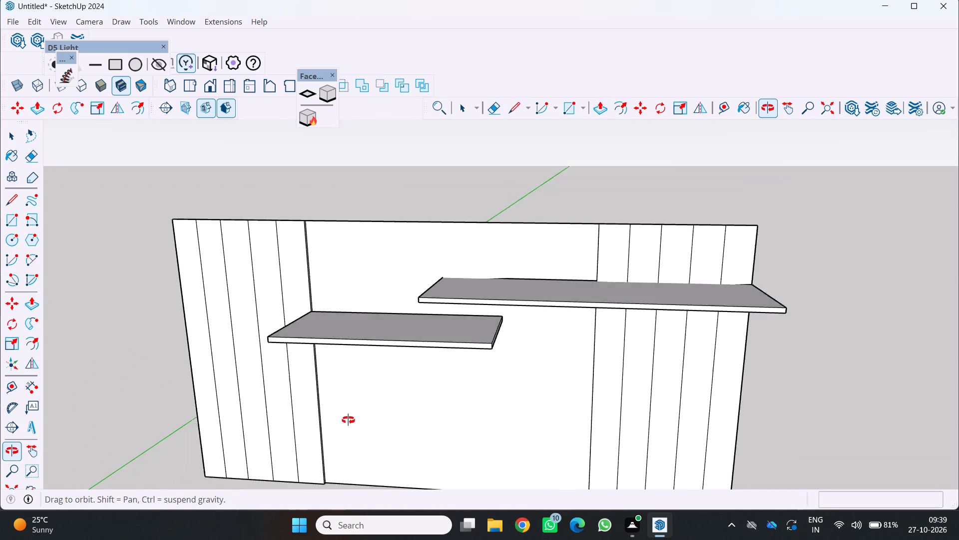
{"action": "middle_click_drag", "start_coordinate": [348, 420], "coordinate": [309, 432]}
{"action": "scroll", "coordinate": [502, 360], "scroll_direction": "up", "scroll_amount": 3}
{"action": "middle_click_drag", "start_coordinate": [490, 353], "coordinate": [458, 384]}
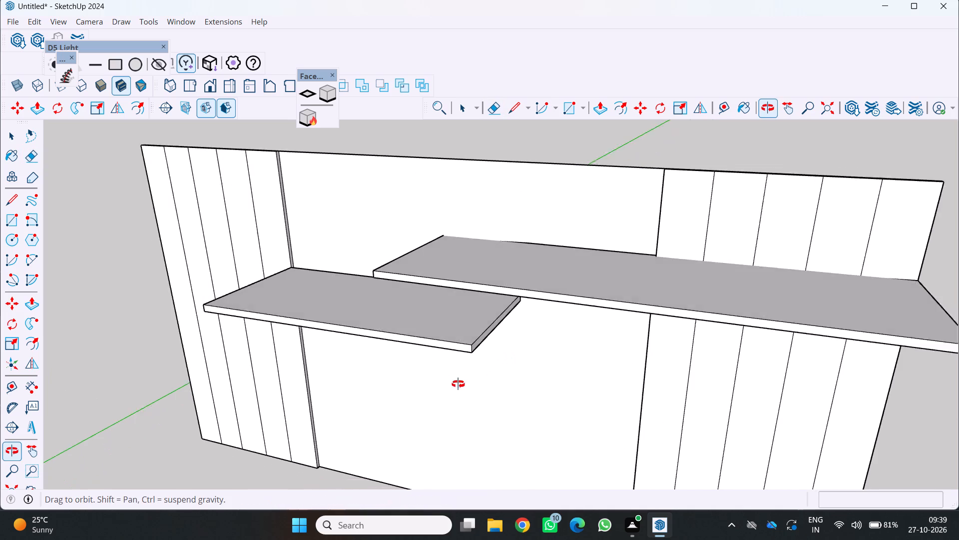
{"action": "middle_click_drag", "start_coordinate": [458, 384], "coordinate": [432, 392]}
{"action": "middle_click", "coordinate": [432, 392]}
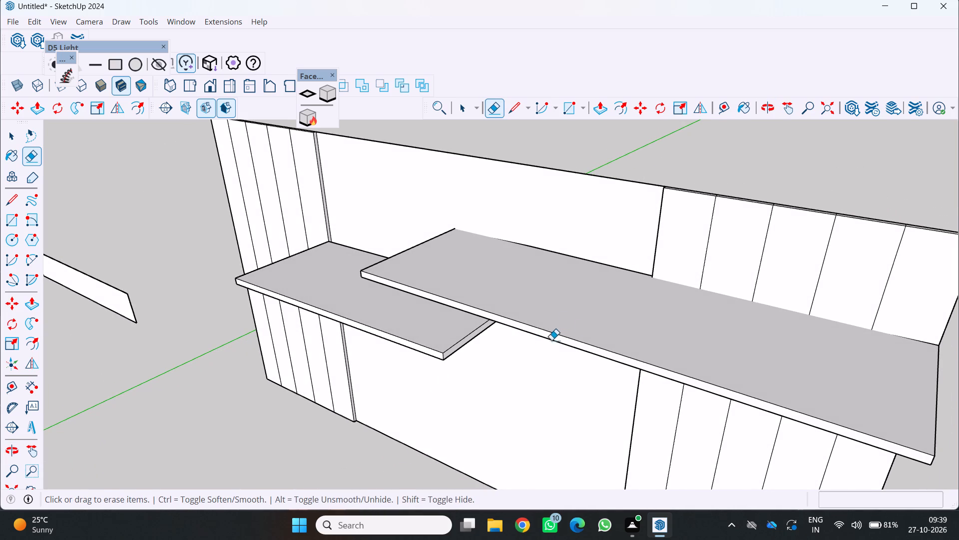
Open the upper shelf's group and push its front face back towards the panel by about 9 3/8".
{"action": "scroll", "coordinate": [568, 366], "scroll_direction": "up", "scroll_amount": 5}
{"action": "middle_click_drag", "start_coordinate": [578, 342], "coordinate": [578, 341]}
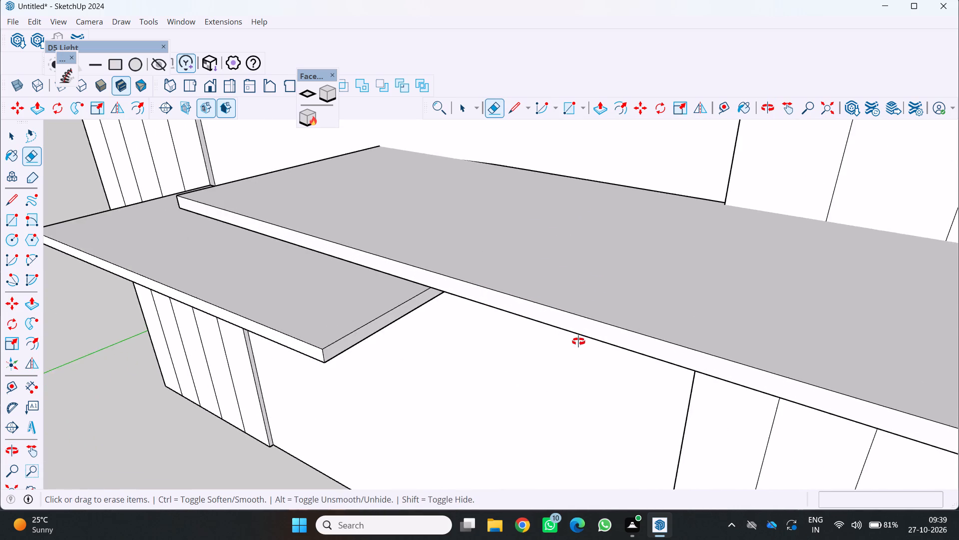
{"action": "middle_click_drag", "start_coordinate": [578, 341], "coordinate": [607, 312]}
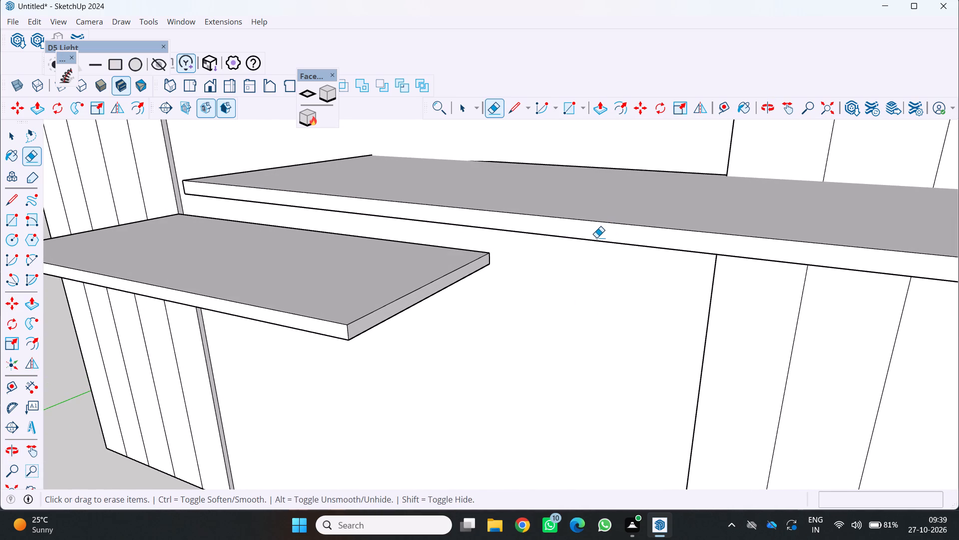
{"action": "key", "text": "p"}
{"action": "left_click_drag", "start_coordinate": [598, 229], "coordinate": [610, 225]}
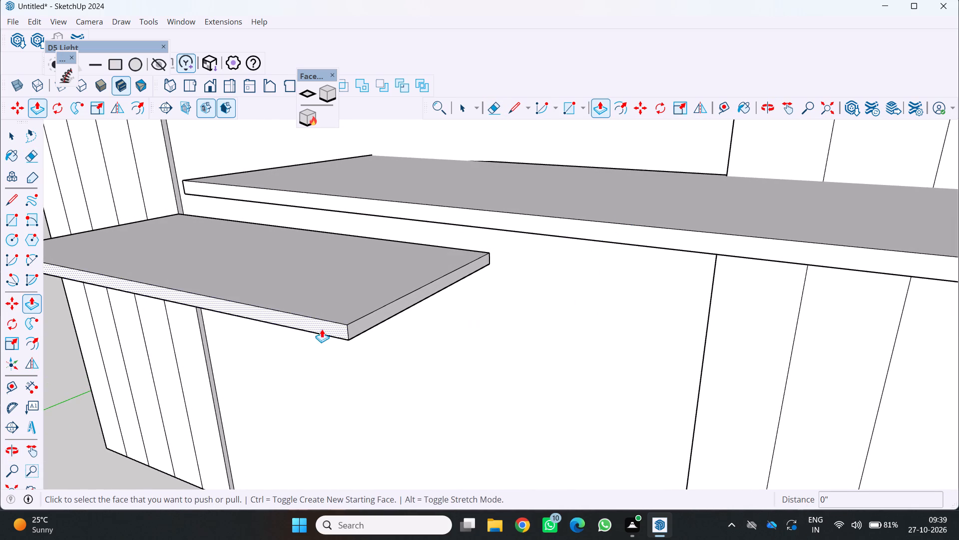
{"action": "key", "text": "space"}
{"action": "left_click_drag", "start_coordinate": [595, 227], "coordinate": [590, 228]}
{"action": "double_click", "coordinate": [589, 228]}
{"action": "left_click", "coordinate": [586, 228]}
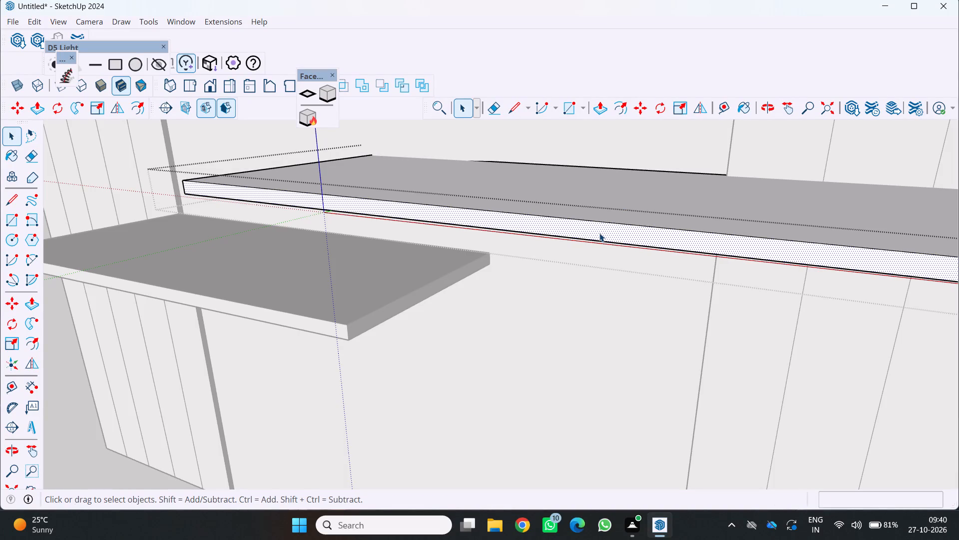
{"action": "type", "text": "PP"}
{"action": "left_click_drag", "start_coordinate": [603, 228], "coordinate": [617, 213]}
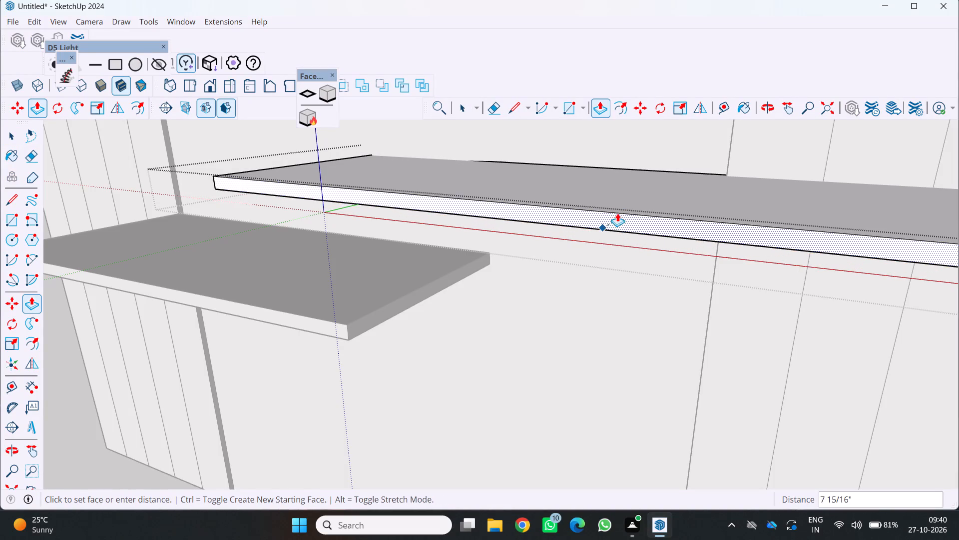
{"action": "left_click_drag", "start_coordinate": [617, 213], "coordinate": [618, 211]}
Leave the upper shelf's group and push the lower shelf's front face back towards the panel by about 1' 5 1/4".
{"action": "scroll", "coordinate": [432, 298], "scroll_direction": "up", "scroll_amount": 1}
{"action": "middle_click_drag", "start_coordinate": [432, 298], "coordinate": [566, 348]}
{"action": "scroll", "coordinate": [566, 347], "scroll_direction": "down", "scroll_amount": 4}
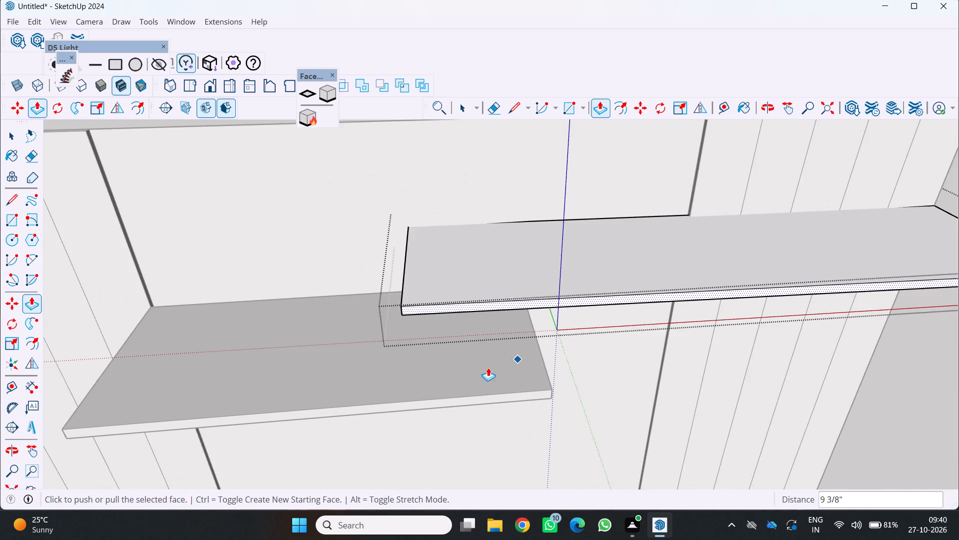
{"action": "scroll", "coordinate": [414, 412], "scroll_direction": "up", "scroll_amount": 2}
{"action": "key", "text": "space"}
{"action": "scroll", "coordinate": [429, 432], "scroll_direction": "up", "scroll_amount": 1}
{"action": "middle_click_drag", "start_coordinate": [429, 431], "coordinate": [395, 396]}
{"action": "scroll", "coordinate": [390, 384], "scroll_direction": "up", "scroll_amount": 4}
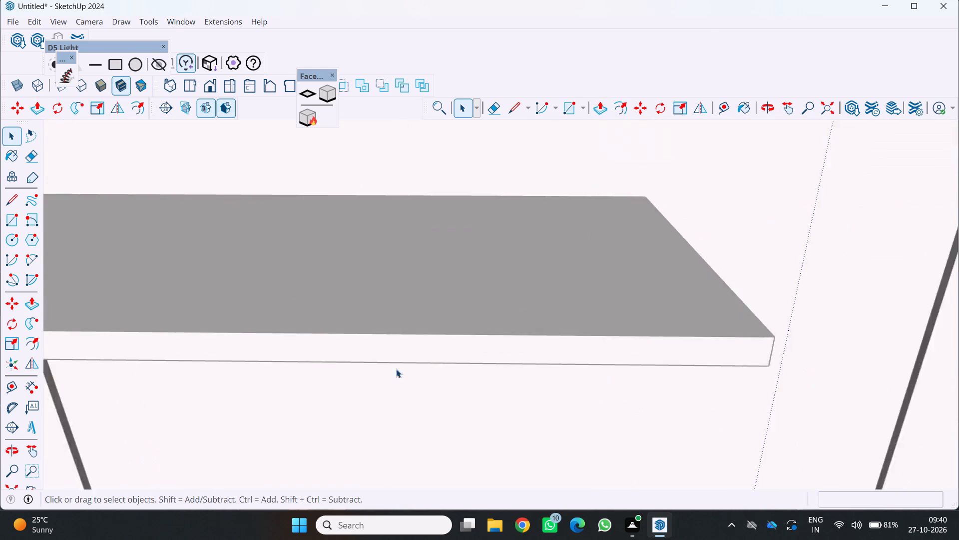
{"action": "left_click", "coordinate": [404, 359]}
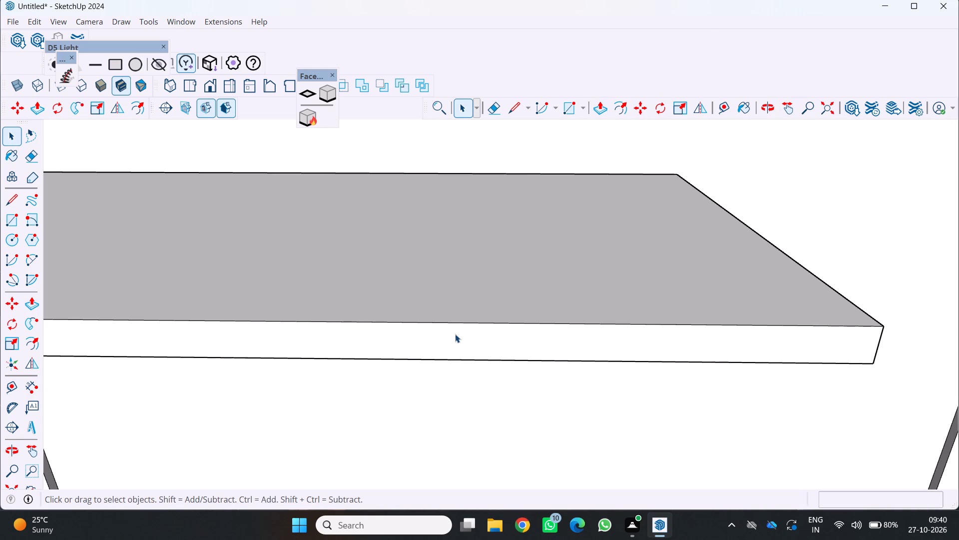
{"action": "left_click", "coordinate": [458, 341]}
{"action": "left_click_drag", "start_coordinate": [458, 341], "coordinate": [466, 339]}
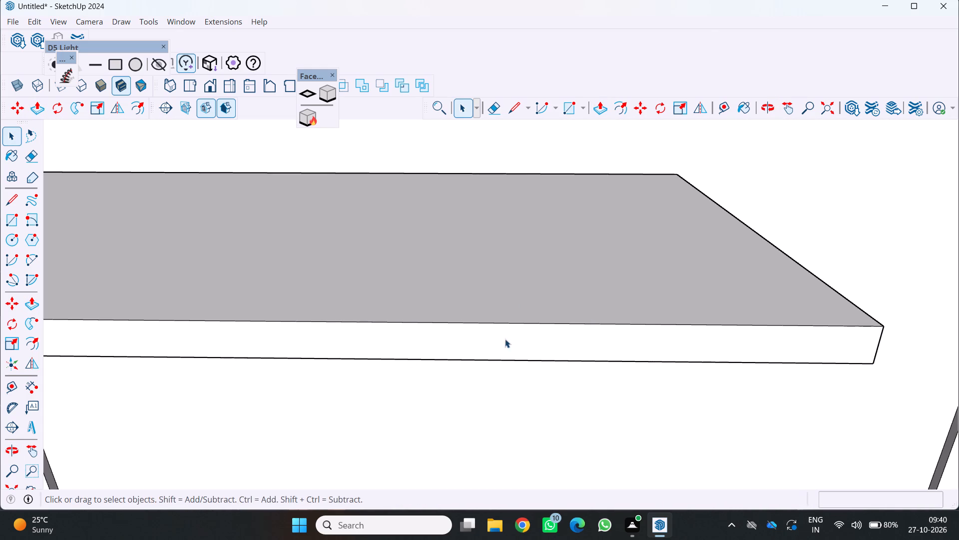
{"action": "left_click", "coordinate": [497, 343]}
{"action": "left_click", "coordinate": [495, 340]}
{"action": "left_click_drag", "start_coordinate": [495, 339], "coordinate": [258, 342]}
{"action": "left_click", "coordinate": [27, 307]}
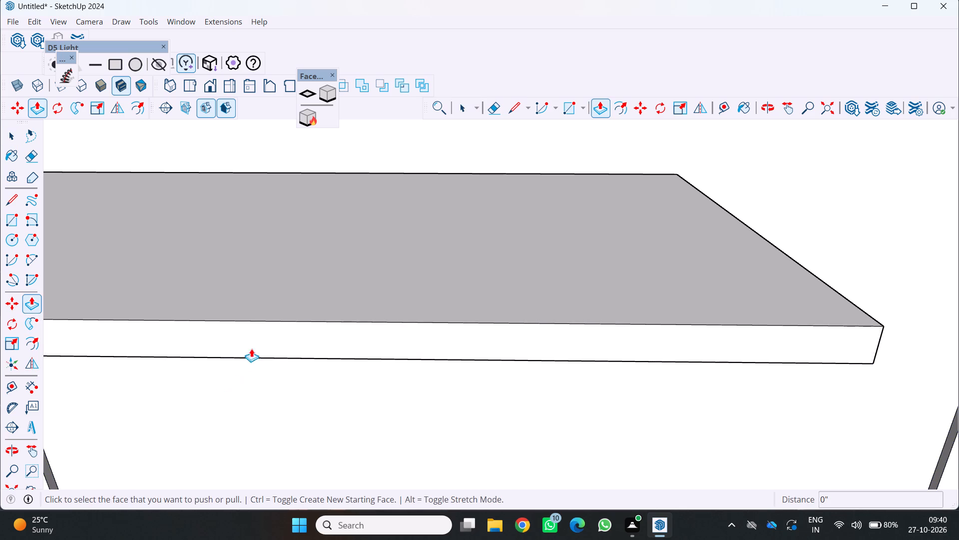
{"action": "left_click_drag", "start_coordinate": [256, 335], "coordinate": [290, 228]}
{"action": "scroll", "coordinate": [285, 228], "scroll_direction": "down", "scroll_amount": 9}
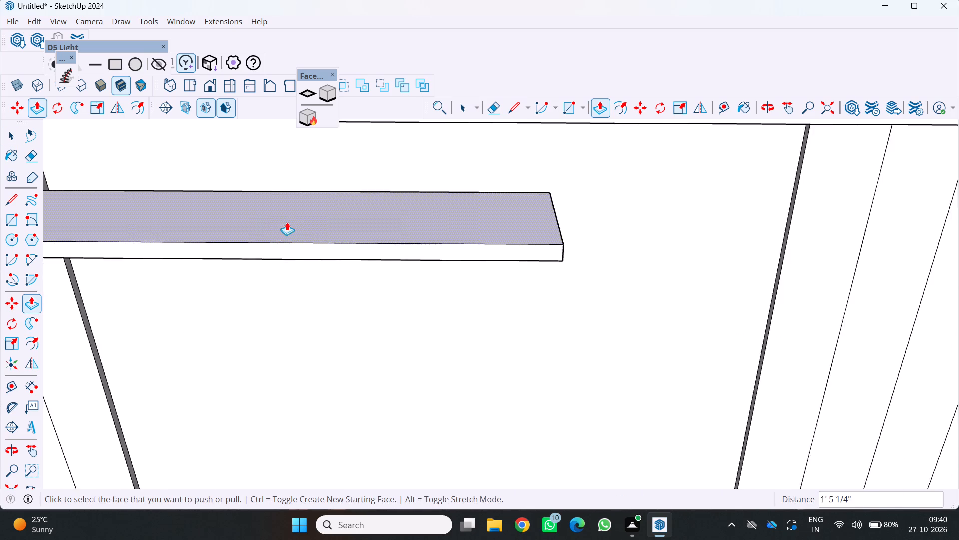
Select all the connected faces and edges of the lower shelf and make them a group.
{"action": "scroll", "coordinate": [287, 222], "scroll_direction": "down", "scroll_amount": 3}
{"action": "middle_click_drag", "start_coordinate": [288, 222], "coordinate": [453, 307]}
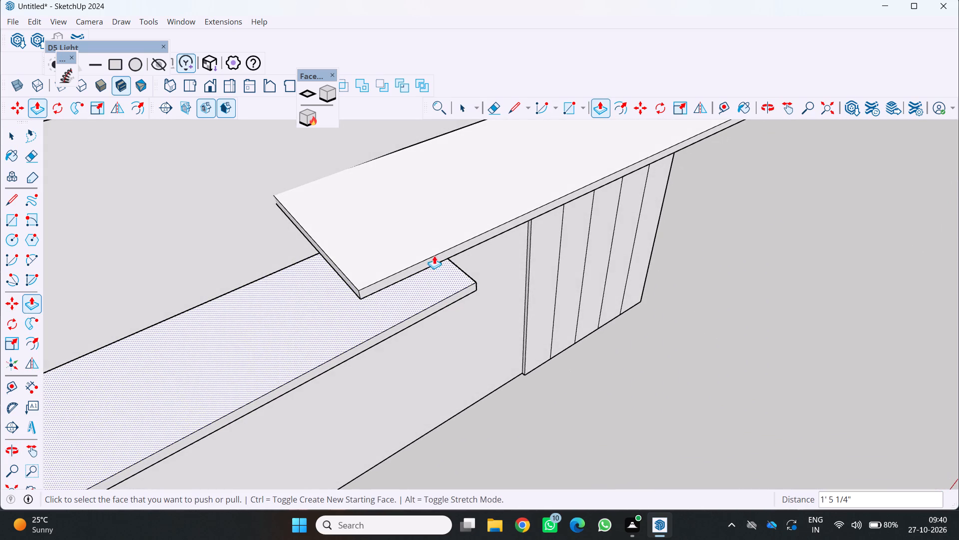
{"action": "scroll", "coordinate": [413, 332], "scroll_direction": "down", "scroll_amount": 6}
{"action": "middle_click_drag", "start_coordinate": [396, 348], "coordinate": [303, 271]}
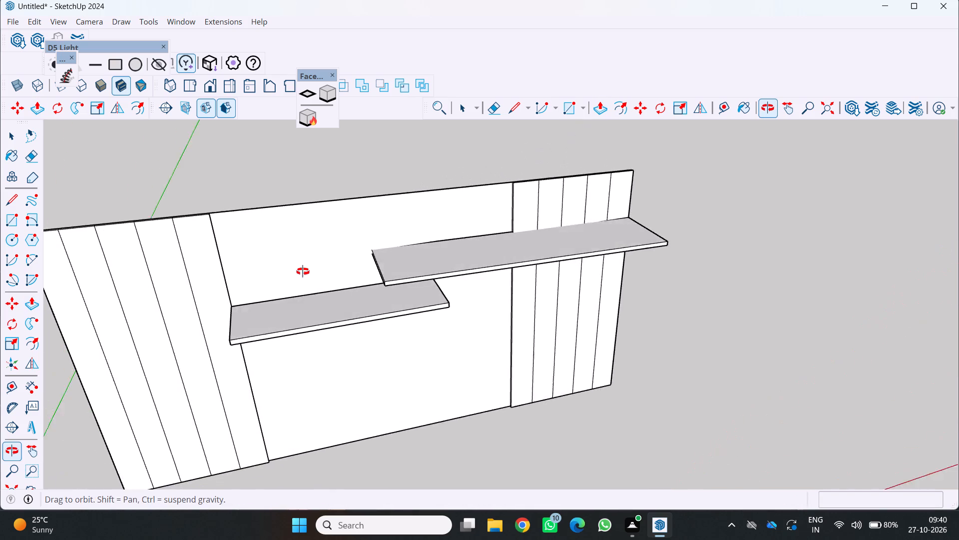
{"action": "middle_click_drag", "start_coordinate": [303, 271], "coordinate": [301, 271]}
{"action": "key", "text": "space"}
{"action": "key", "text": "space"}
{"action": "scroll", "coordinate": [311, 328], "scroll_direction": "up", "scroll_amount": 4}
{"action": "triple_click", "coordinate": [327, 311]}
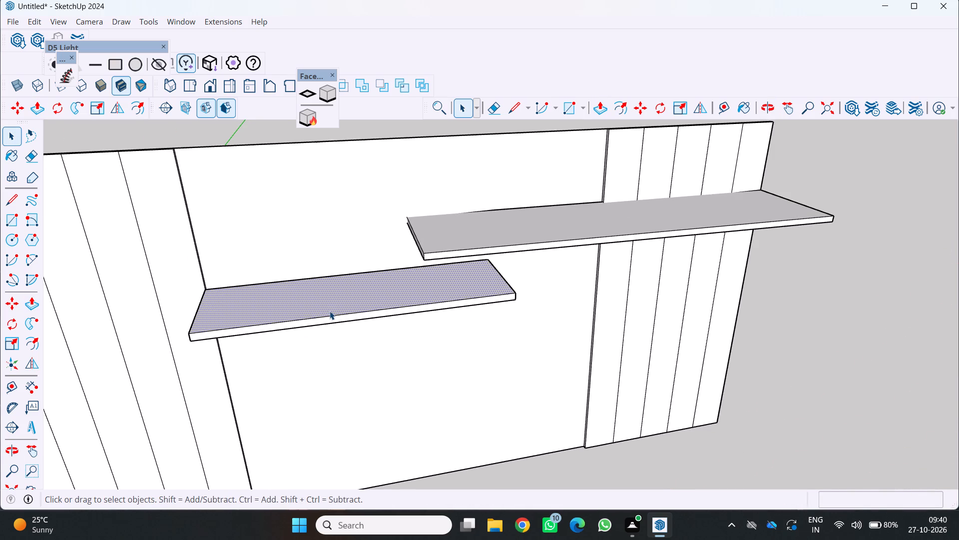
{"action": "left_click", "coordinate": [330, 311]}
{"action": "left_click", "coordinate": [325, 316]}
{"action": "triple_click", "coordinate": [324, 315]}
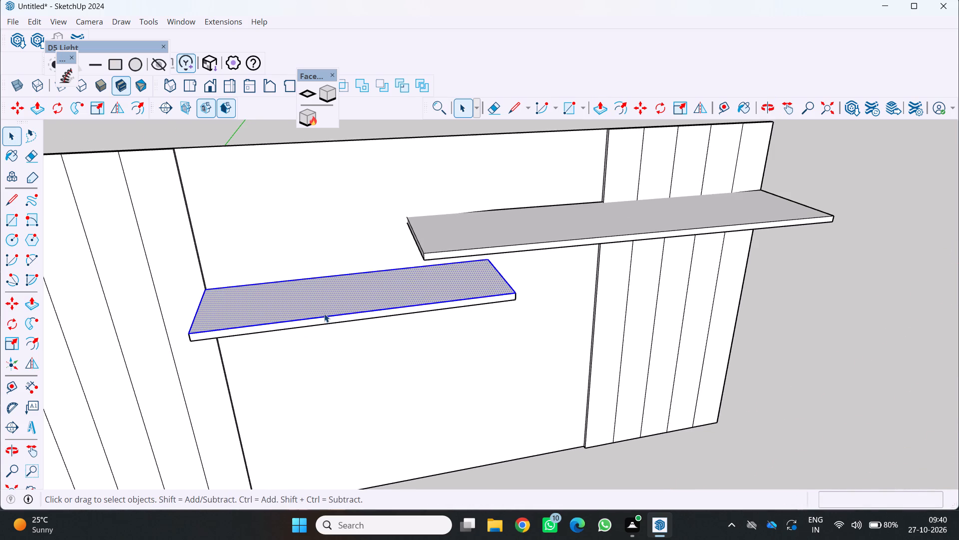
{"action": "left_click", "coordinate": [324, 313]}
{"action": "right_click", "coordinate": [401, 371]}
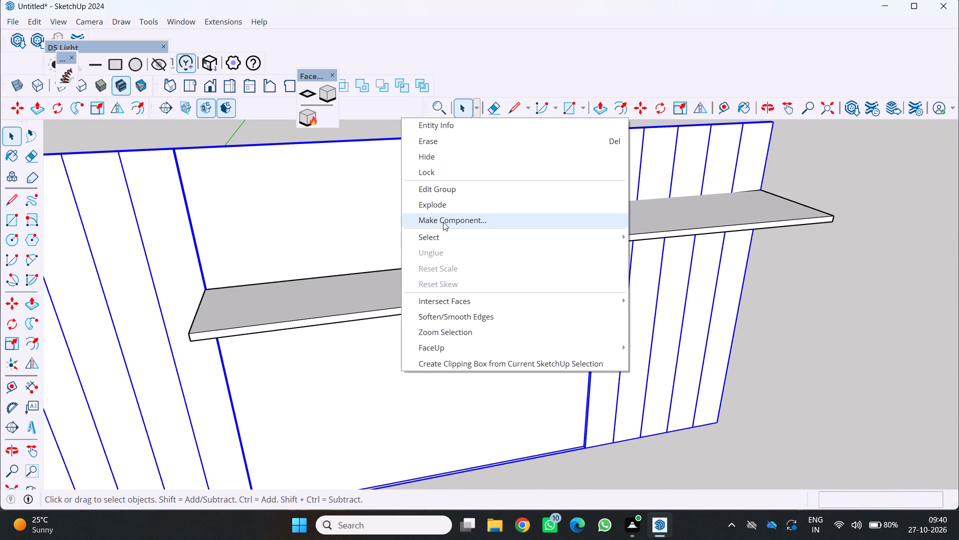
{"action": "key", "text": "space"}
{"action": "key", "text": "space"}
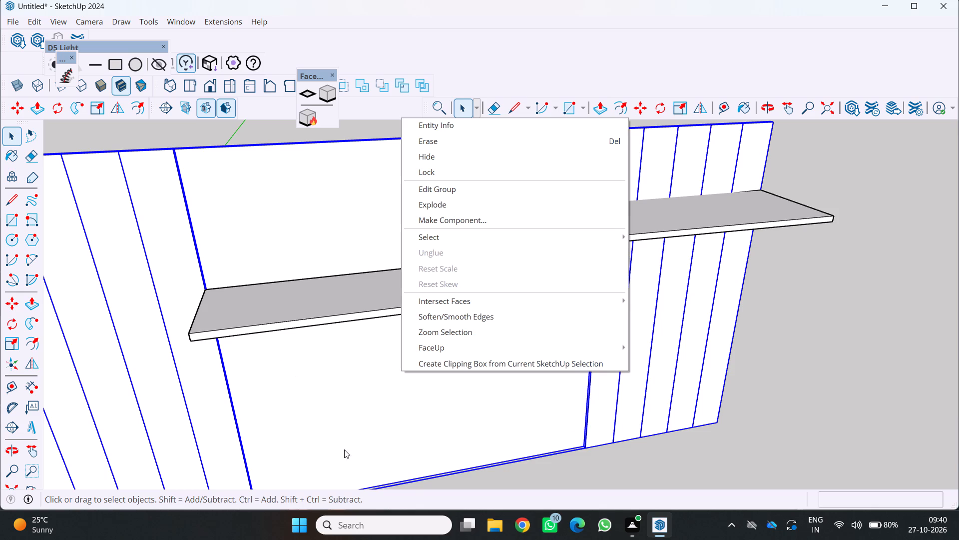
{"action": "left_click_drag", "start_coordinate": [346, 449], "coordinate": [346, 440]}
{"action": "left_click", "coordinate": [334, 324]}
{"action": "triple_click", "coordinate": [337, 320]}
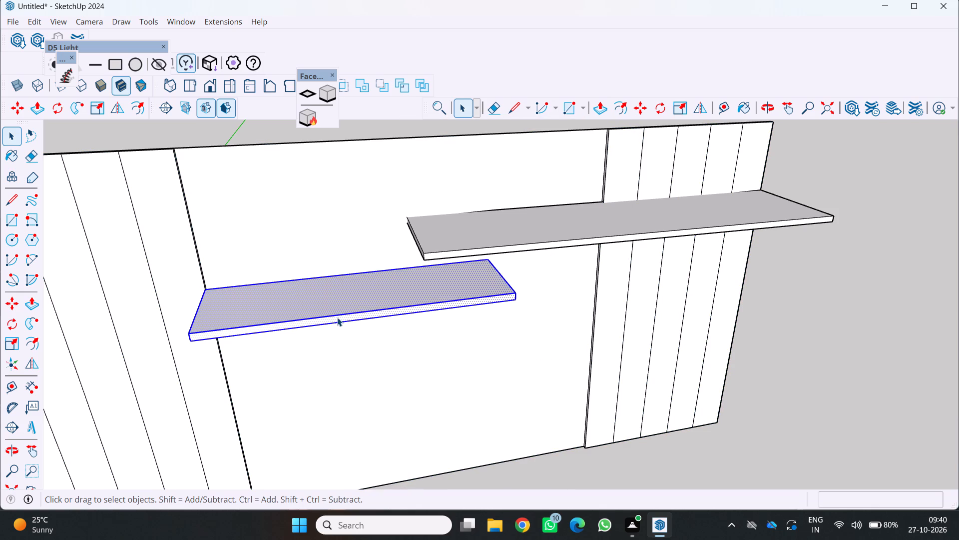
{"action": "right_click", "coordinate": [337, 316]}
{"action": "left_click", "coordinate": [385, 205]}
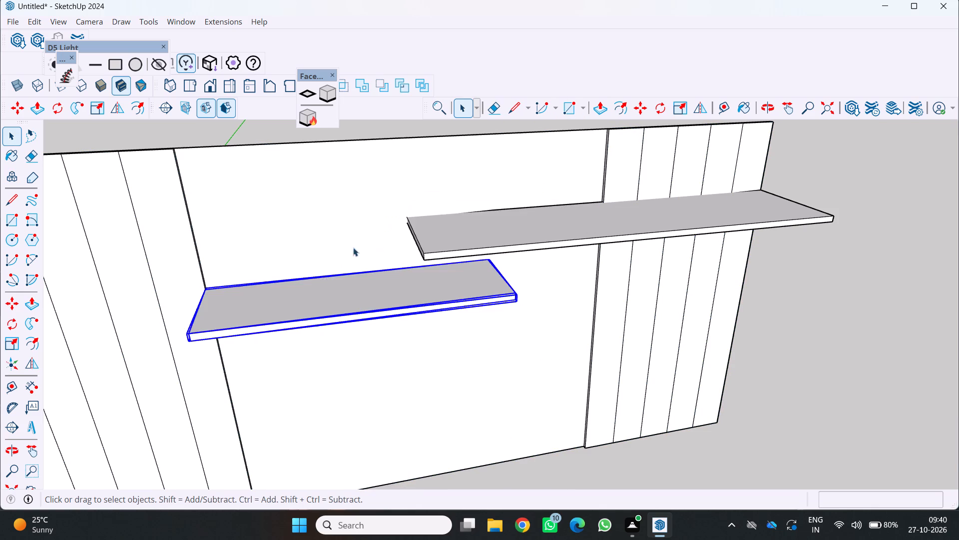
Examine both shelves' depth and overlap against the panel from the front, above and behind.
{"action": "scroll", "coordinate": [302, 302], "scroll_direction": "down", "scroll_amount": 5}
{"action": "middle_click_drag", "start_coordinate": [290, 307], "coordinate": [245, 243]}
{"action": "scroll", "coordinate": [289, 308], "scroll_direction": "up", "scroll_amount": 1}
{"action": "middle_click", "coordinate": [245, 243]}
{"action": "key", "text": "space"}
{"action": "scroll", "coordinate": [628, 408], "scroll_direction": "down", "scroll_amount": 4}
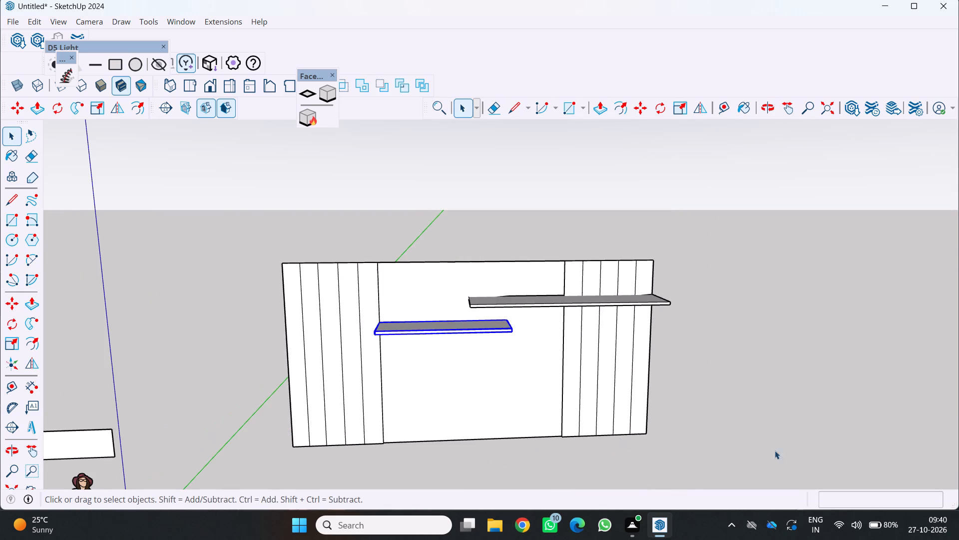
{"action": "left_click", "coordinate": [768, 435]}
{"action": "key", "text": "space"}
{"action": "scroll", "coordinate": [440, 404], "scroll_direction": "down", "scroll_amount": 2}
{"action": "middle_click_drag", "start_coordinate": [440, 404], "coordinate": [394, 320]}
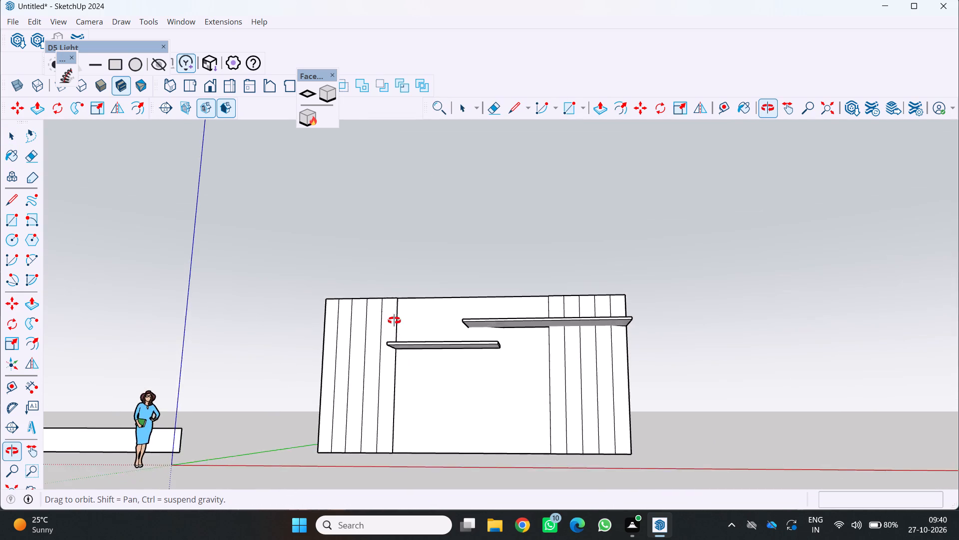
{"action": "middle_click_drag", "start_coordinate": [394, 320], "coordinate": [357, 298]}
{"action": "middle_click", "coordinate": [356, 300]}
{"action": "middle_click_drag", "start_coordinate": [381, 316], "coordinate": [576, 438]}
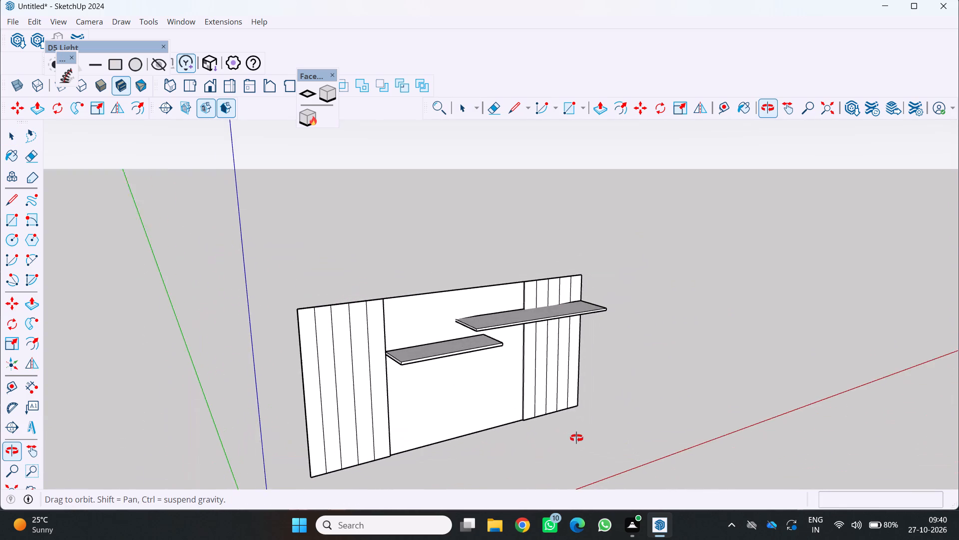
{"action": "middle_click_drag", "start_coordinate": [576, 438], "coordinate": [577, 438]}
{"action": "scroll", "coordinate": [488, 324], "scroll_direction": "up", "scroll_amount": 2}
{"action": "middle_click_drag", "start_coordinate": [478, 302], "coordinate": [899, 390]}
{"action": "scroll", "coordinate": [480, 310], "scroll_direction": "up", "scroll_amount": 1}
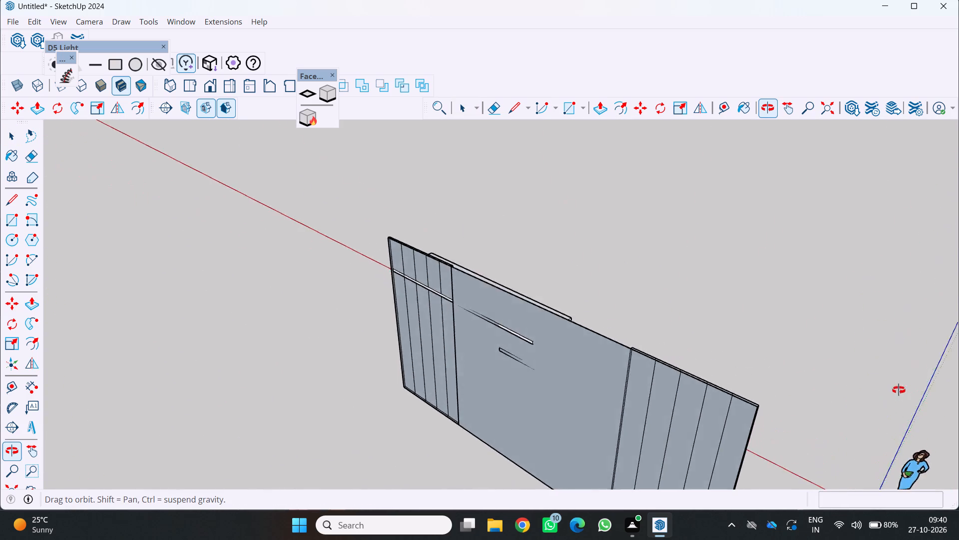
{"action": "middle_click_drag", "start_coordinate": [899, 390], "coordinate": [600, 392]}
{"action": "middle_click_drag", "start_coordinate": [598, 390], "coordinate": [592, 387]}
{"action": "middle_click_drag", "start_coordinate": [584, 382], "coordinate": [579, 379]}
{"action": "scroll", "coordinate": [472, 343], "scroll_direction": "up", "scroll_amount": 1}
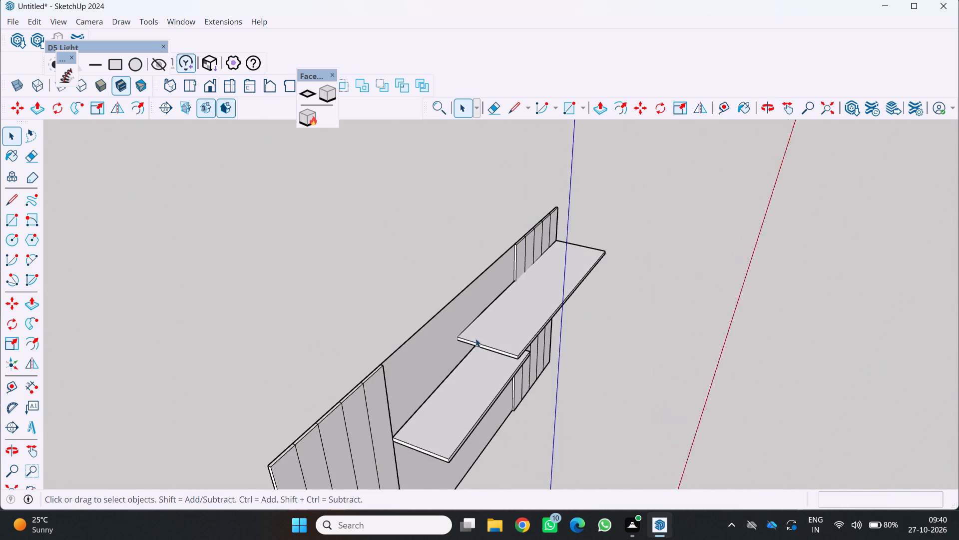
{"action": "scroll", "coordinate": [476, 338], "scroll_direction": "up", "scroll_amount": 1}
{"action": "middle_click_drag", "start_coordinate": [476, 337], "coordinate": [337, 333]}
{"action": "scroll", "coordinate": [556, 350], "scroll_direction": "up", "scroll_amount": 1}
{"action": "middle_click_drag", "start_coordinate": [556, 349], "coordinate": [409, 315]}
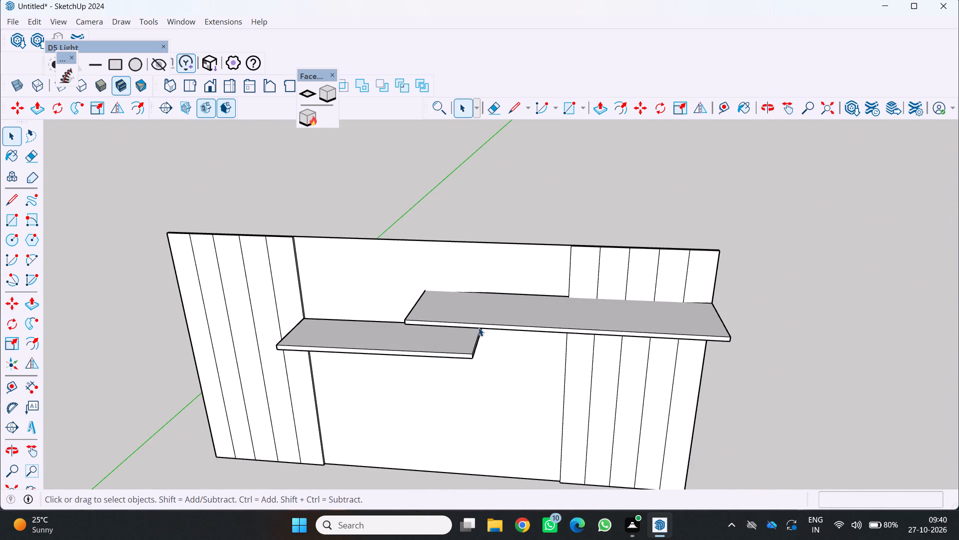
Delete the upper shelf.
{"action": "left_click", "coordinate": [492, 312]}
{"action": "left_click", "coordinate": [493, 315]}
{"action": "left_click", "coordinate": [493, 318]}
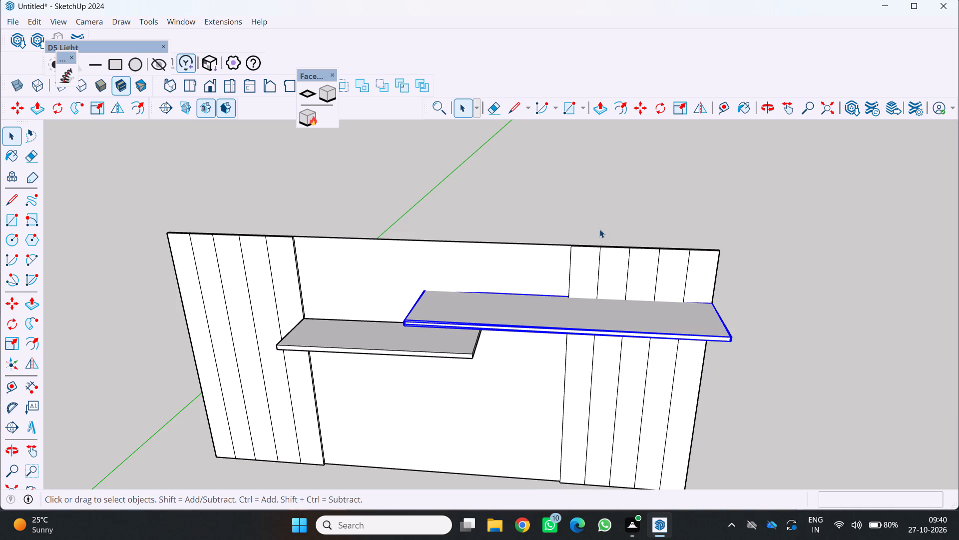
{"action": "key", "text": "Delete"}
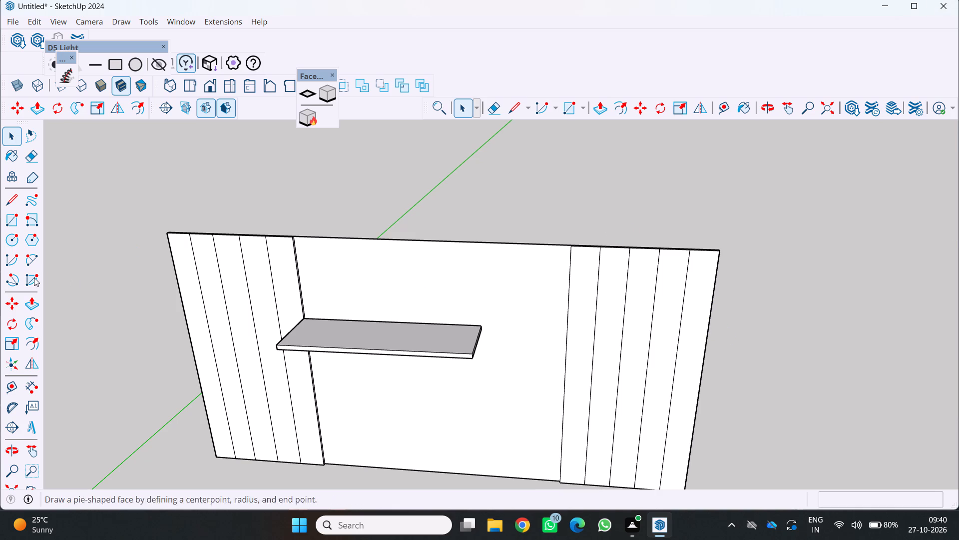
Draw a rectangle of about 1' 10 1/4" by 5 13/16" on the recessed centre, above and just beyond the lower shelf's inner end.
{"action": "left_click", "coordinate": [9, 223]}
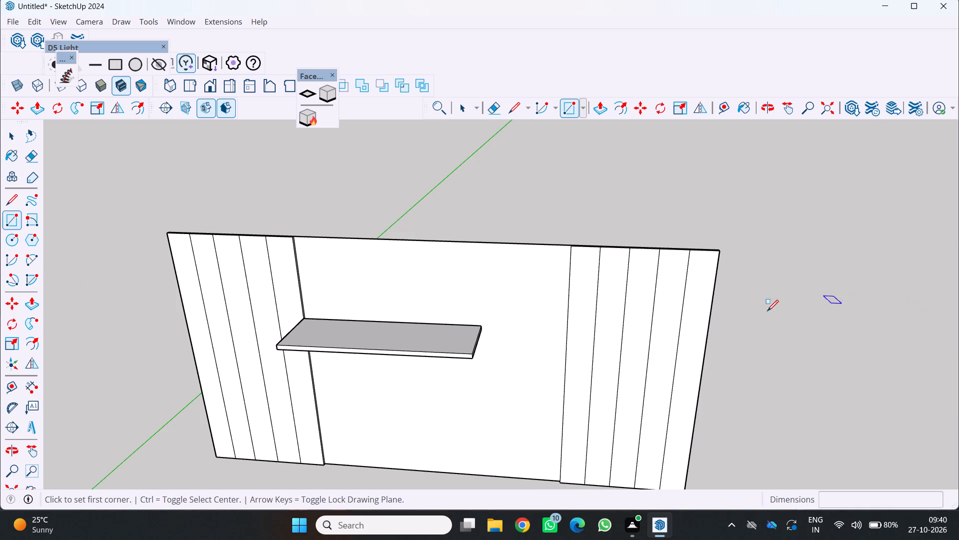
{"action": "left_click_drag", "start_coordinate": [713, 305], "coordinate": [699, 305]}
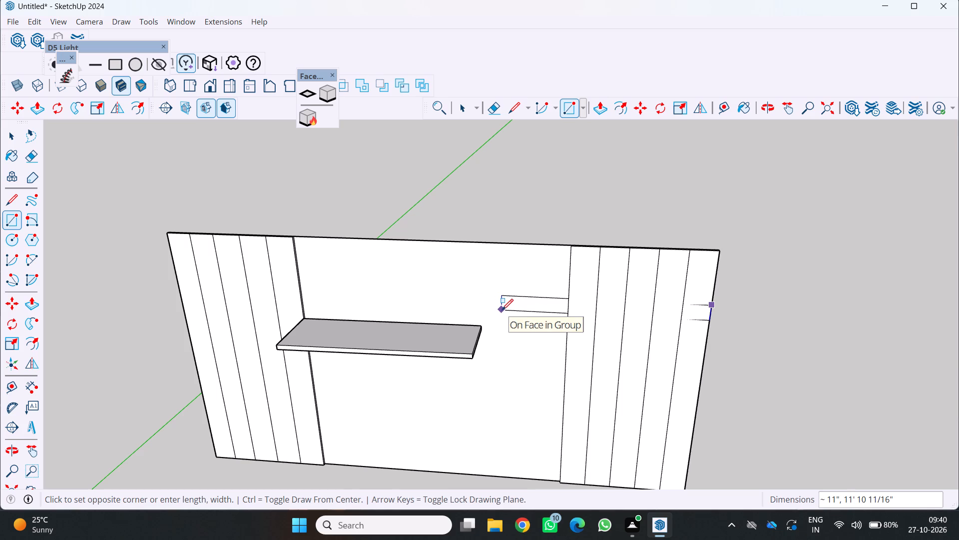
{"action": "key", "text": "Escape"}
{"action": "left_click", "coordinate": [492, 296]}
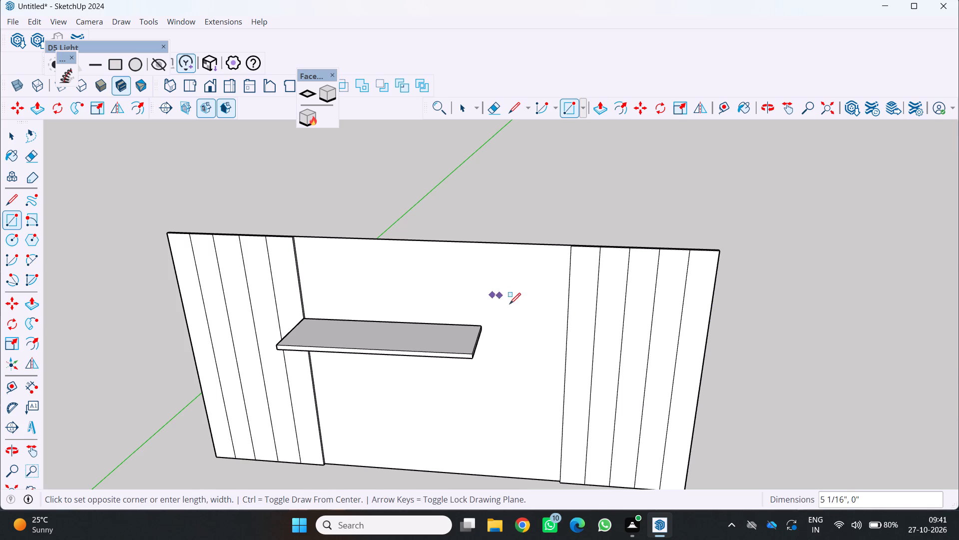
{"action": "left_click", "coordinate": [523, 304]}
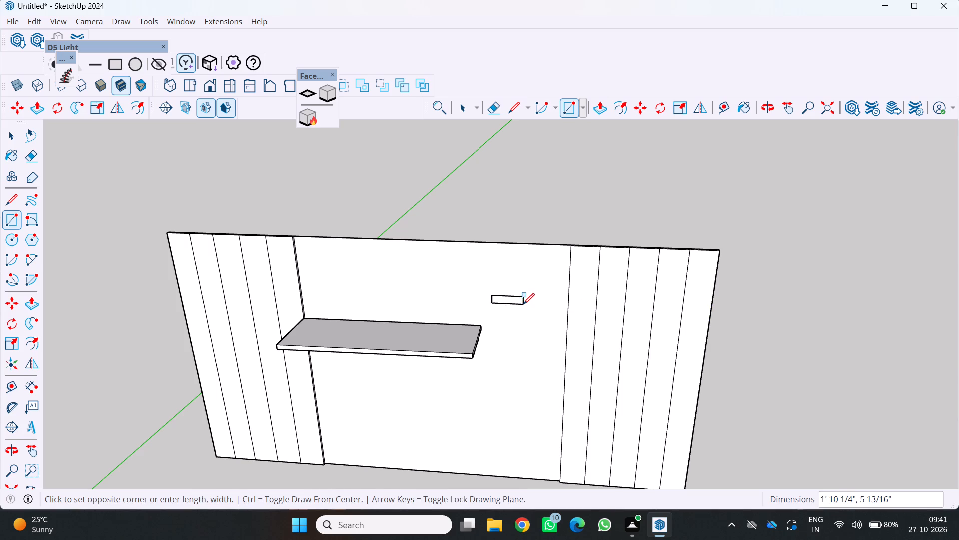
Extrude the new small rectangle out from the panel by about 3' 8 13/16", using the lower shelf's front face as reference.
{"action": "scroll", "coordinate": [505, 313], "scroll_direction": "up", "scroll_amount": 3}
{"action": "middle_click_drag", "start_coordinate": [509, 314], "coordinate": [520, 332]}
{"action": "middle_click", "coordinate": [520, 333]}
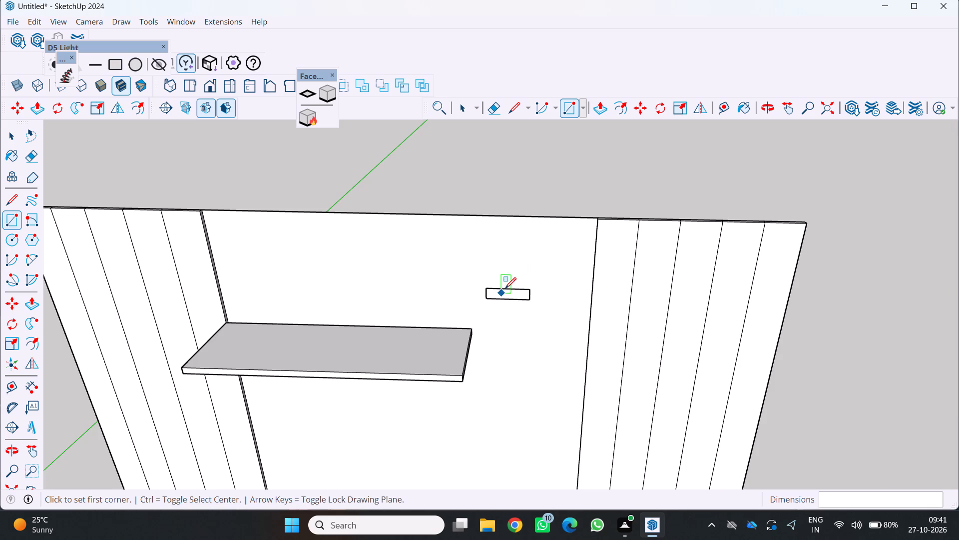
{"action": "scroll", "coordinate": [505, 297], "scroll_direction": "up", "scroll_amount": 4}
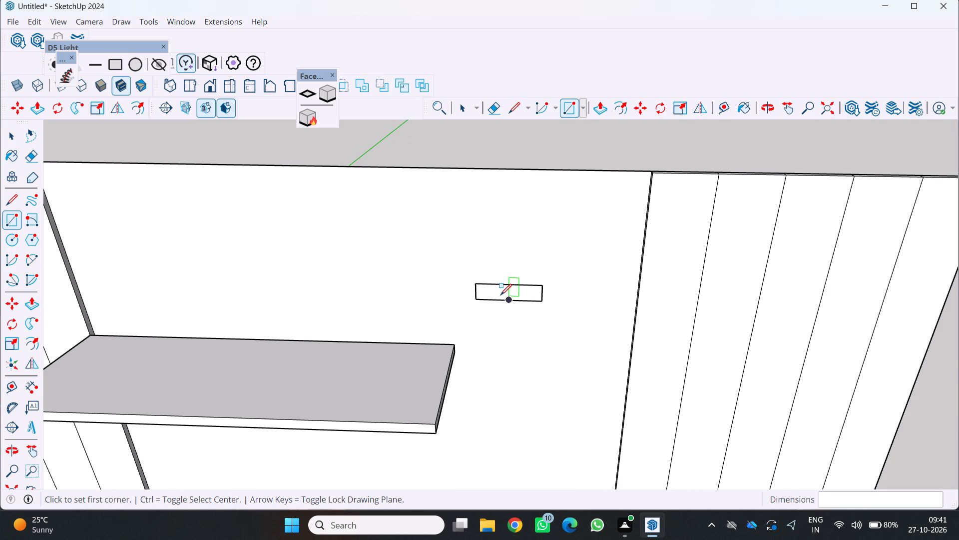
{"action": "type", "text": "PP"}
{"action": "left_click", "coordinate": [509, 286]}
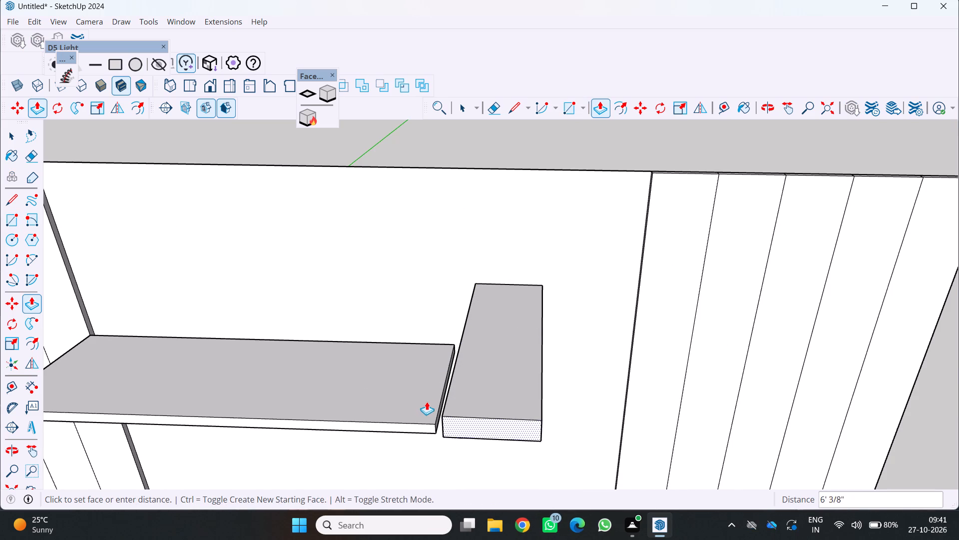
{"action": "middle_click_drag", "start_coordinate": [427, 401], "coordinate": [456, 304]}
{"action": "scroll", "coordinate": [446, 336], "scroll_direction": "up", "scroll_amount": 1}
{"action": "scroll", "coordinate": [447, 298], "scroll_direction": "down", "scroll_amount": 3}
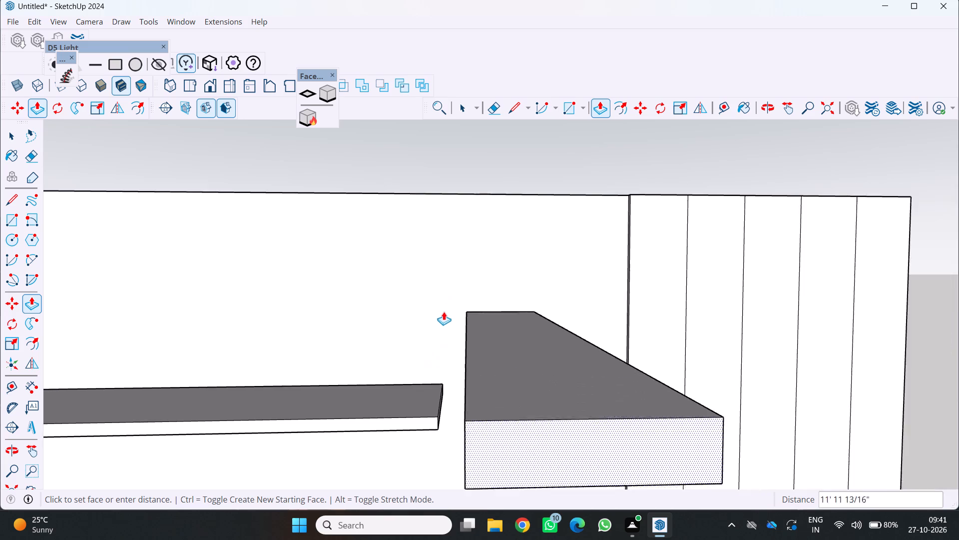
{"action": "scroll", "coordinate": [444, 311], "scroll_direction": "down", "scroll_amount": 2}
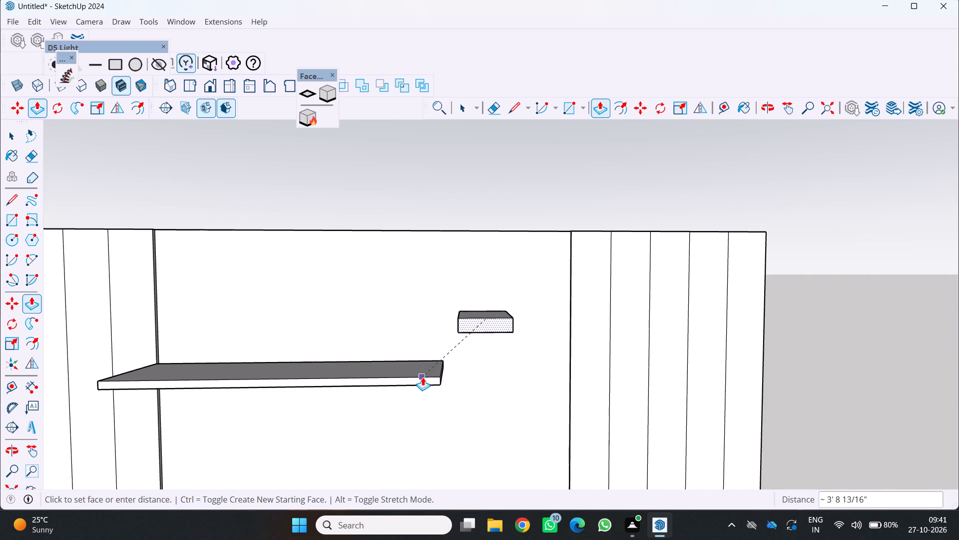
{"action": "left_click", "coordinate": [423, 377]}
Examine the new block's depth and position relative to the lower shelf from several angles.
{"action": "middle_click_drag", "start_coordinate": [453, 301], "coordinate": [578, 365]}
{"action": "left_click_drag", "start_coordinate": [559, 356], "coordinate": [552, 352]}
{"action": "scroll", "coordinate": [556, 356], "scroll_direction": "up", "scroll_amount": 3}
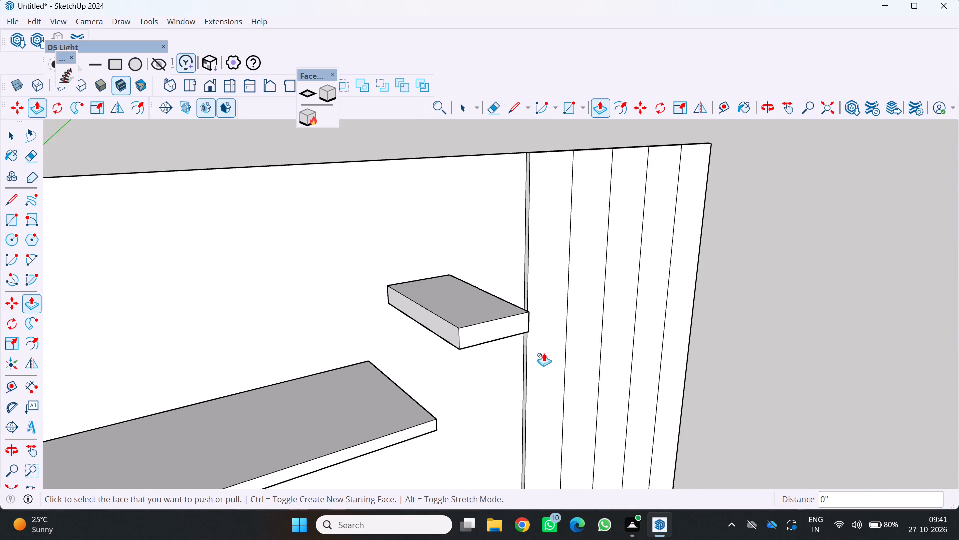
{"action": "scroll", "coordinate": [534, 355], "scroll_direction": "up", "scroll_amount": 2}
{"action": "middle_click_drag", "start_coordinate": [425, 348], "coordinate": [366, 295]}
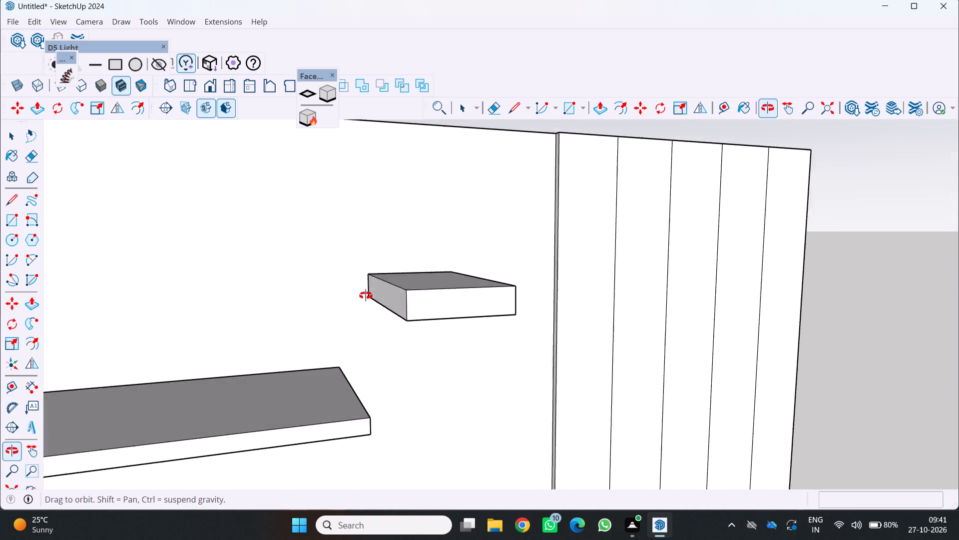
{"action": "middle_click_drag", "start_coordinate": [366, 295], "coordinate": [364, 294]}
{"action": "scroll", "coordinate": [401, 395], "scroll_direction": "down", "scroll_amount": 4}
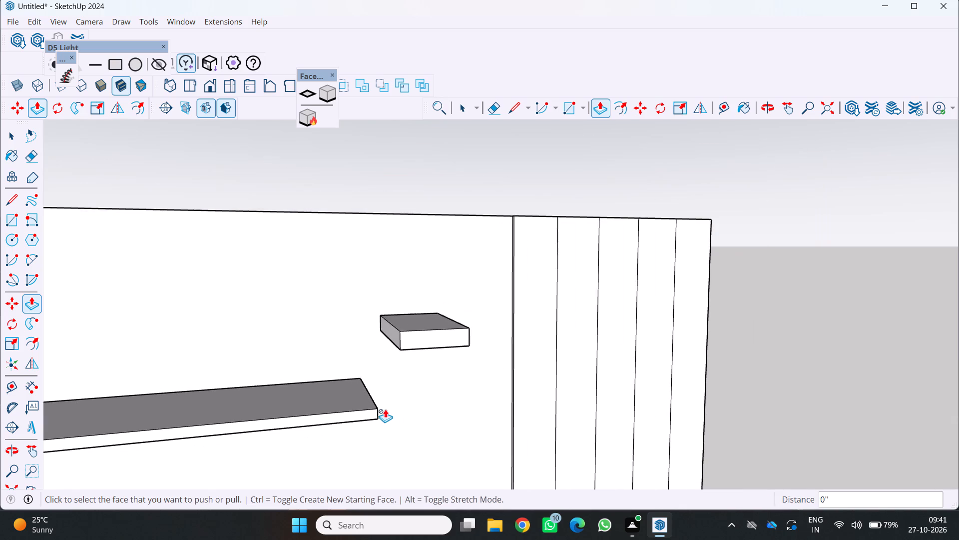
{"action": "middle_click_drag", "start_coordinate": [385, 409], "coordinate": [315, 439]}
{"action": "scroll", "coordinate": [419, 374], "scroll_direction": "up", "scroll_amount": 3}
{"action": "middle_click_drag", "start_coordinate": [419, 363], "coordinate": [419, 301]}
{"action": "left_click_drag", "start_coordinate": [423, 326], "coordinate": [419, 301]}
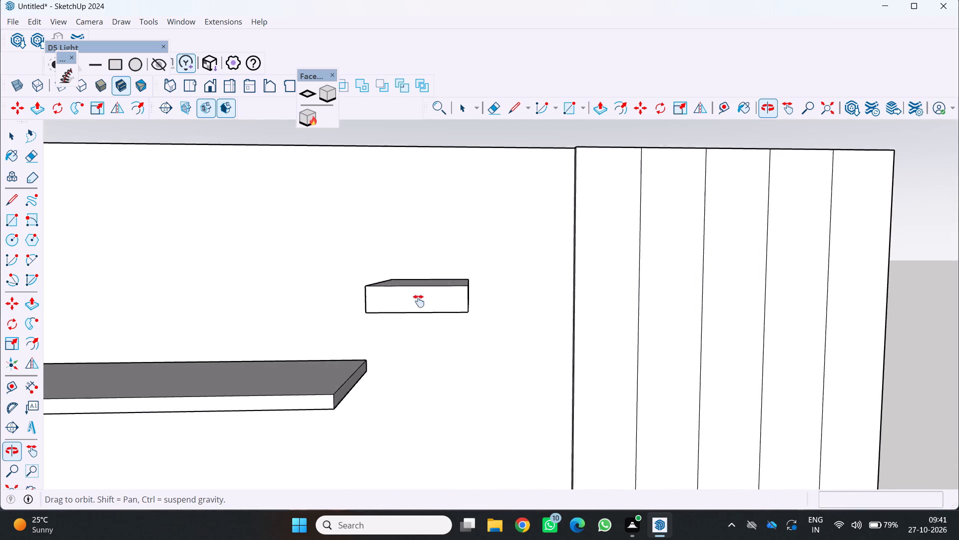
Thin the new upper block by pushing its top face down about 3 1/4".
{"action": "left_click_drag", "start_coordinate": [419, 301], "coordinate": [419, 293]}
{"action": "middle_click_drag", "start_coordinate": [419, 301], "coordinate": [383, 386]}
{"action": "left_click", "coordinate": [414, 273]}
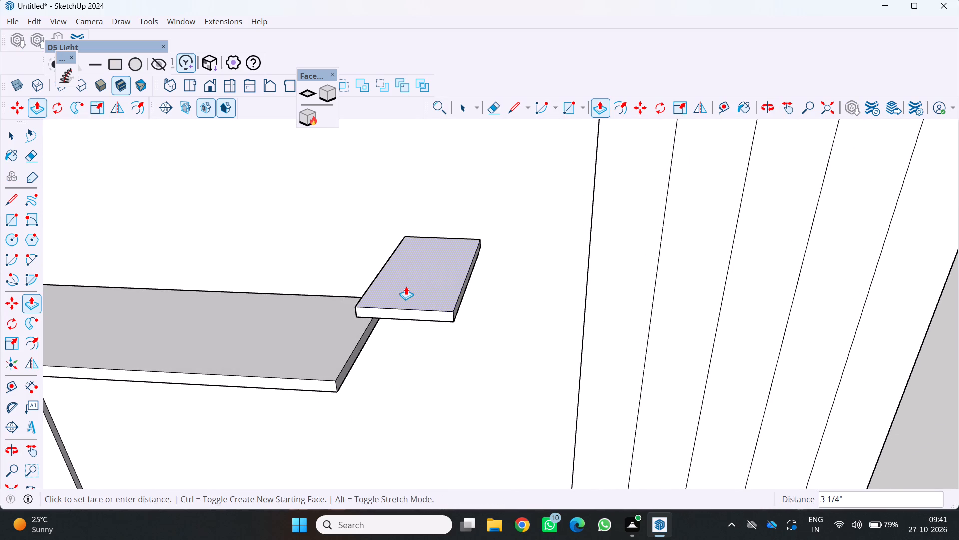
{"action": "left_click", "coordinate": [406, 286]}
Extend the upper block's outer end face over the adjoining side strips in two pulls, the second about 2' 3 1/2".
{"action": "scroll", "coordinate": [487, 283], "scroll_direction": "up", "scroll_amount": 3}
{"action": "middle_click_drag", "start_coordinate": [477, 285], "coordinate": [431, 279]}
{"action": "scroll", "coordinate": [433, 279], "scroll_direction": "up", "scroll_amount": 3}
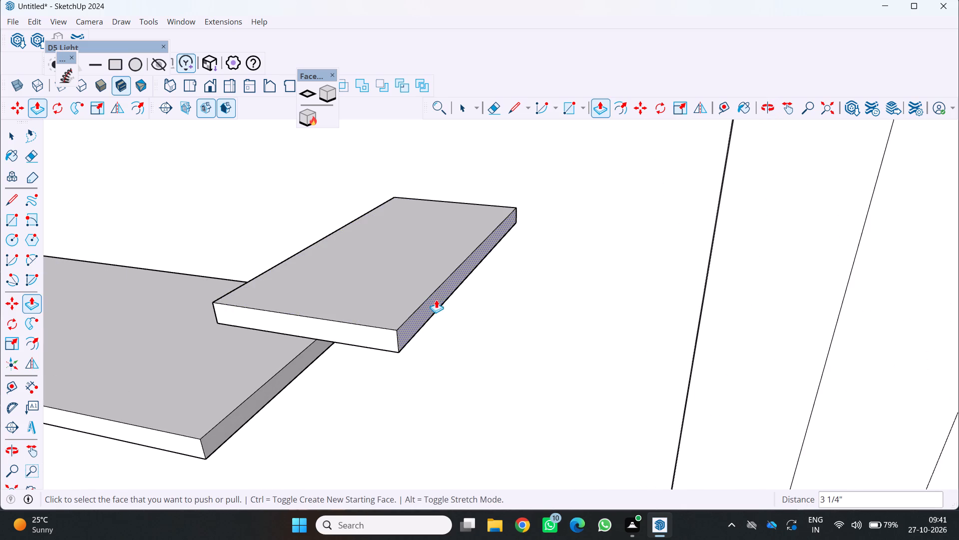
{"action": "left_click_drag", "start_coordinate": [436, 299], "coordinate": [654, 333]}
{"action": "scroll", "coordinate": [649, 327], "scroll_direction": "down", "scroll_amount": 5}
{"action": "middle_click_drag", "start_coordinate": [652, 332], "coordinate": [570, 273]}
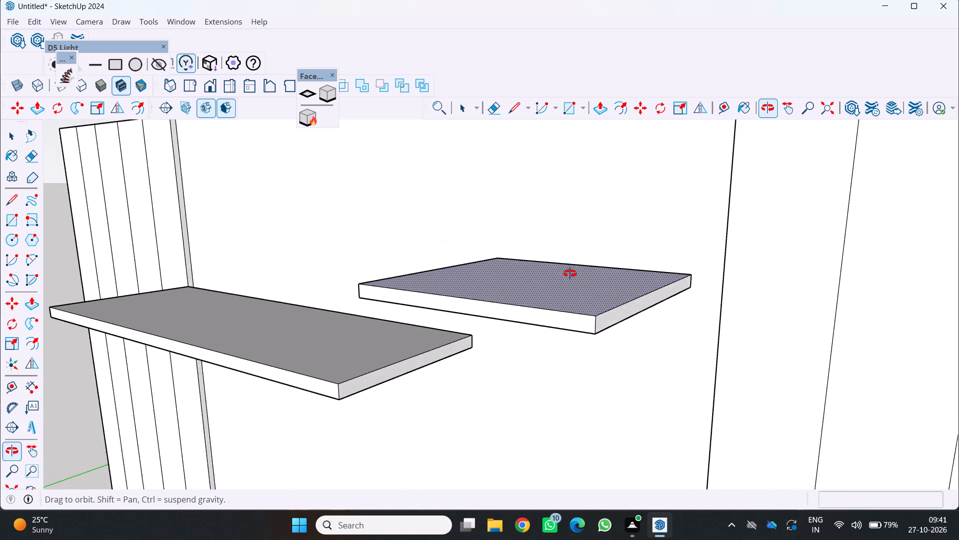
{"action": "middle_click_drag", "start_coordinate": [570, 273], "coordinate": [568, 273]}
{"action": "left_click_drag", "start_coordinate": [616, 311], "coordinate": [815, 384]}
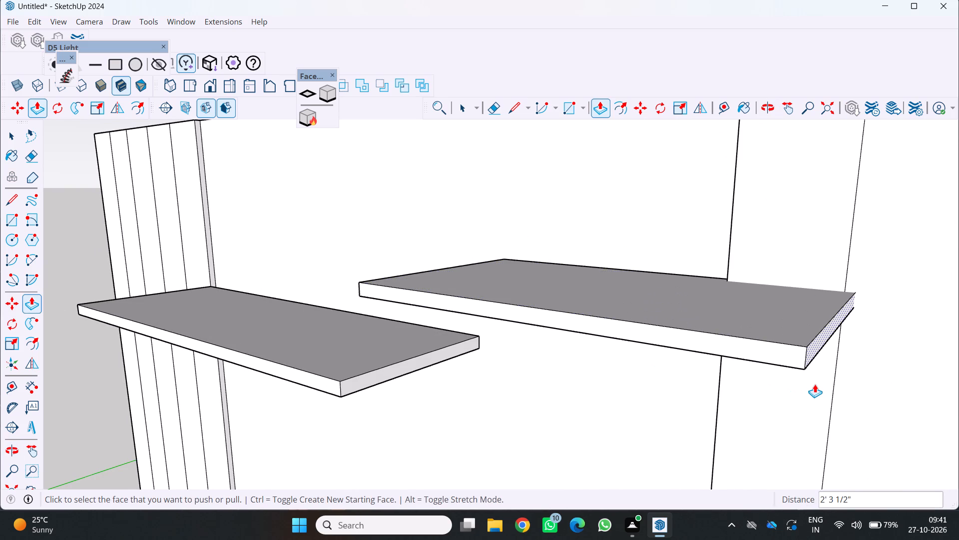
Examine the upper block's length and position against the lower shelf and side strips from several angles.
{"action": "scroll", "coordinate": [816, 382], "scroll_direction": "down", "scroll_amount": 15}
{"action": "middle_click", "coordinate": [910, 378]}
{"action": "scroll", "coordinate": [910, 378], "scroll_direction": "down", "scroll_amount": 5}
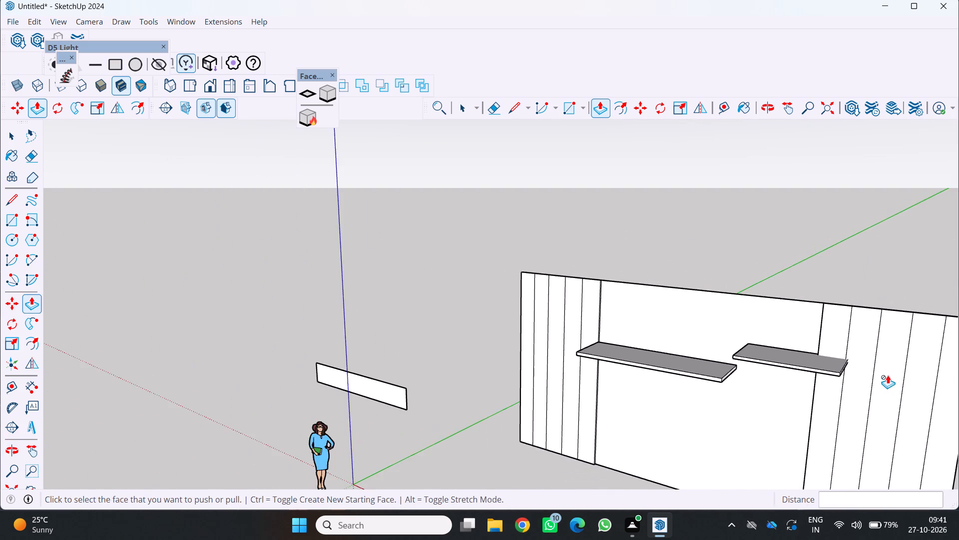
{"action": "middle_click_drag", "start_coordinate": [886, 376], "coordinate": [752, 314]}
{"action": "scroll", "coordinate": [767, 310], "scroll_direction": "down", "scroll_amount": 4}
{"action": "scroll", "coordinate": [706, 326], "scroll_direction": "down", "scroll_amount": 5}
{"action": "middle_click_drag", "start_coordinate": [799, 329], "coordinate": [375, 429]}
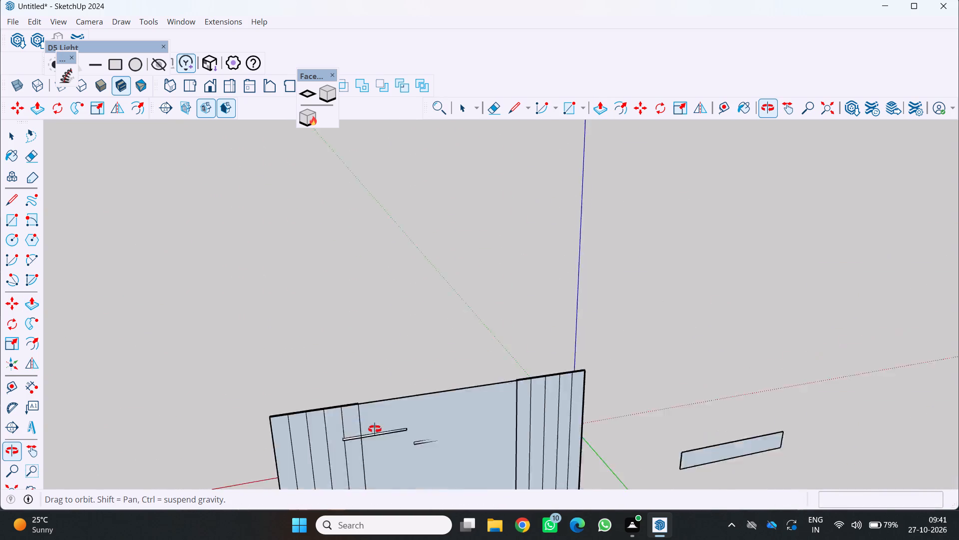
{"action": "middle_click_drag", "start_coordinate": [375, 429], "coordinate": [645, 412]}
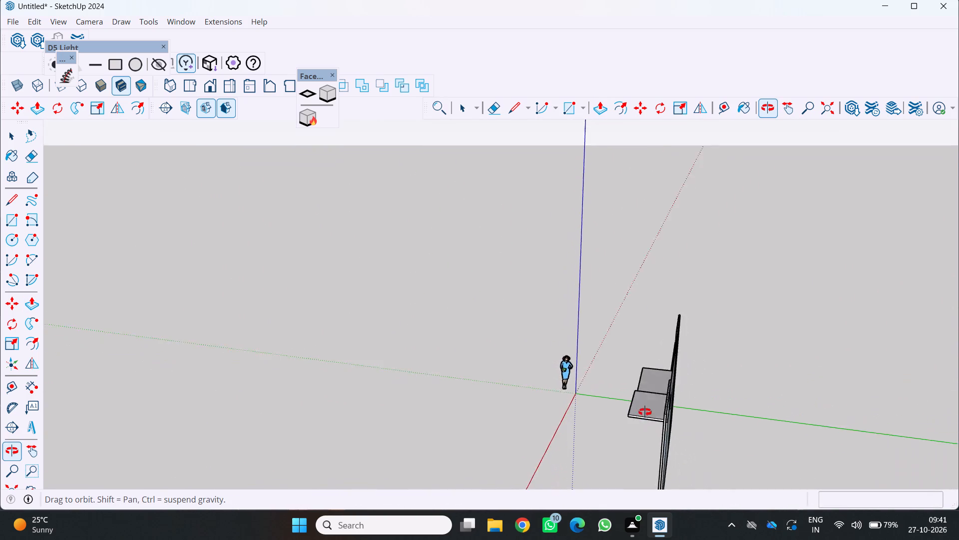
{"action": "middle_click_drag", "start_coordinate": [645, 412], "coordinate": [736, 408]}
{"action": "scroll", "coordinate": [760, 408], "scroll_direction": "up", "scroll_amount": 7}
{"action": "middle_click_drag", "start_coordinate": [740, 387], "coordinate": [824, 427]}
{"action": "scroll", "coordinate": [814, 396], "scroll_direction": "up", "scroll_amount": 2}
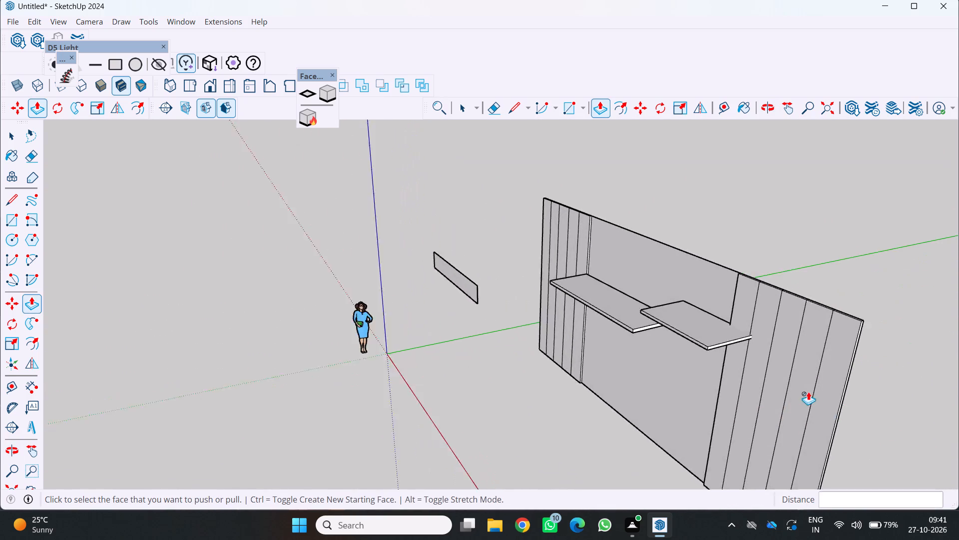
{"action": "scroll", "coordinate": [808, 391], "scroll_direction": "up", "scroll_amount": 5}
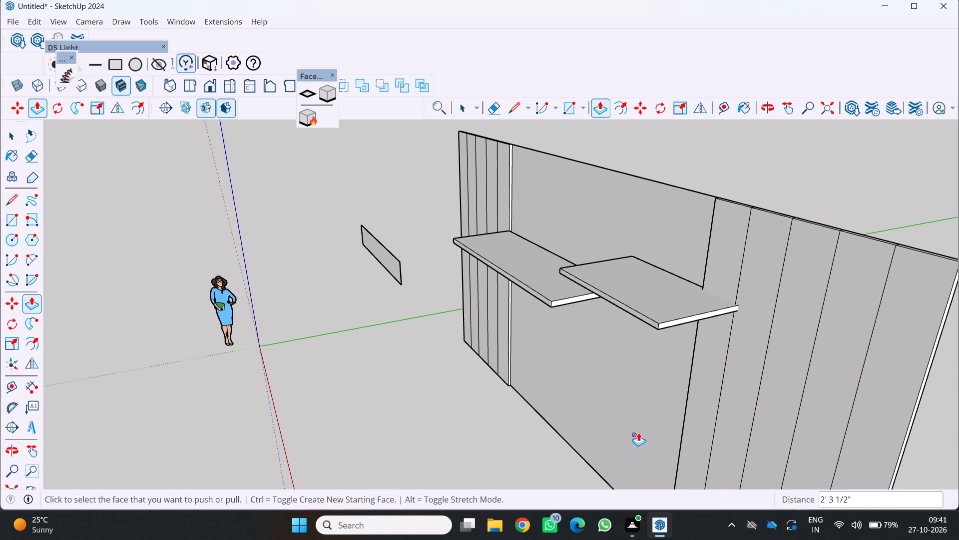
Undo the upper block's extensions, thinning and extrusion, along with the small rectangle it was built from.
{"action": "key", "text": "ctrl+z"}
{"action": "key", "text": "ctrl+z"}
{"action": "key", "text": "ctrl+z"}
{"action": "key", "text": "ctrl+z"}
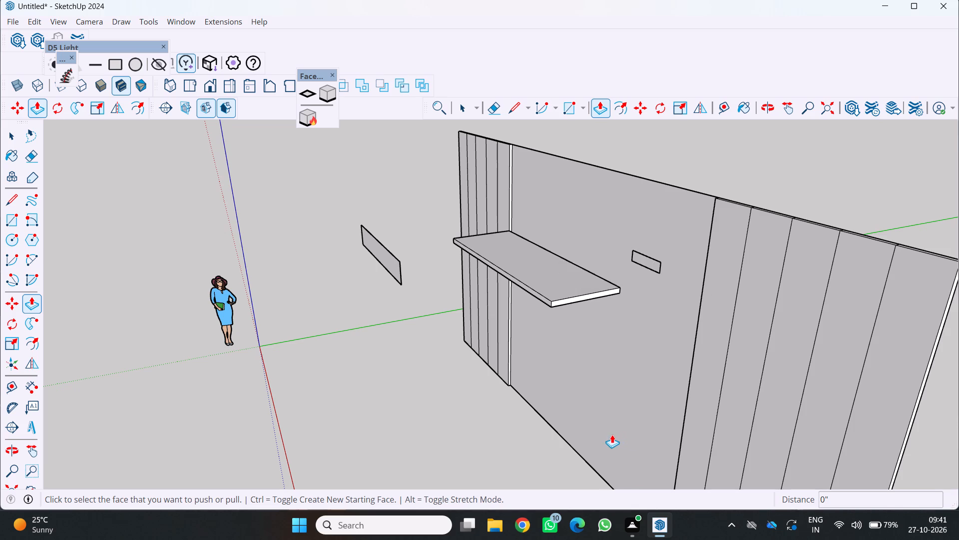
{"action": "key", "text": "ctrl+z"}
Draw a rectangle of about 11' 8" by 8 3/16" from the recessed centre across the side strips to the panel's outer edge.
{"action": "middle_click_drag", "start_coordinate": [645, 293], "coordinate": [784, 306]}
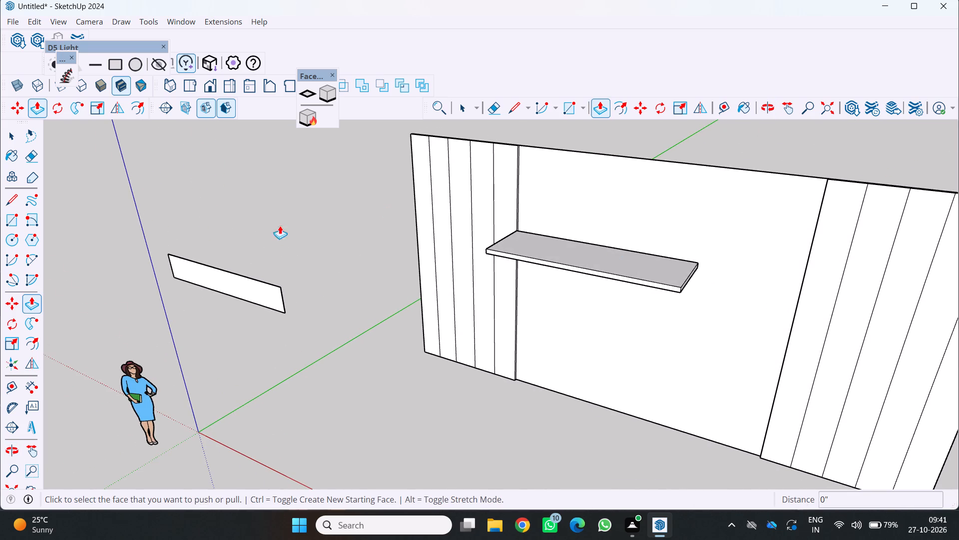
{"action": "left_click", "coordinate": [11, 218]}
{"action": "scroll", "coordinate": [401, 283], "scroll_direction": "down", "scroll_amount": 5}
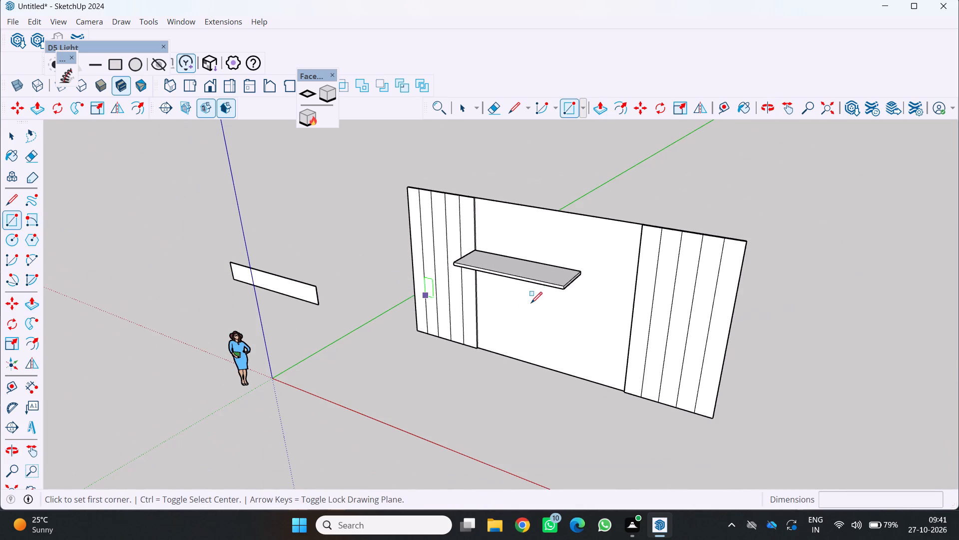
{"action": "left_click", "coordinate": [598, 250]}
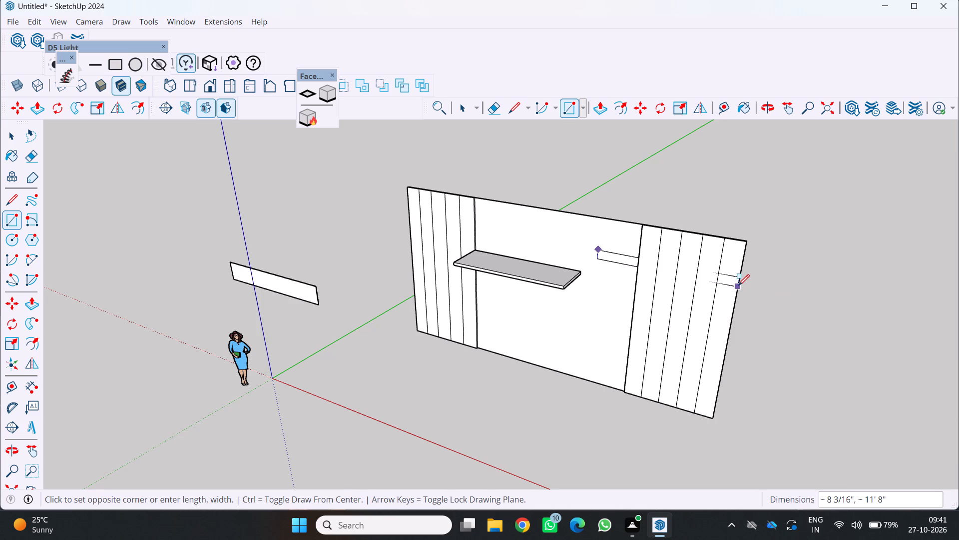
{"action": "left_click", "coordinate": [740, 282]}
Draw a small rectangle of about 4 7/16" by 5 1/8" across the narrow outline, near the inner edge of the side strips.
{"action": "middle_click_drag", "start_coordinate": [759, 309], "coordinate": [407, 317]}
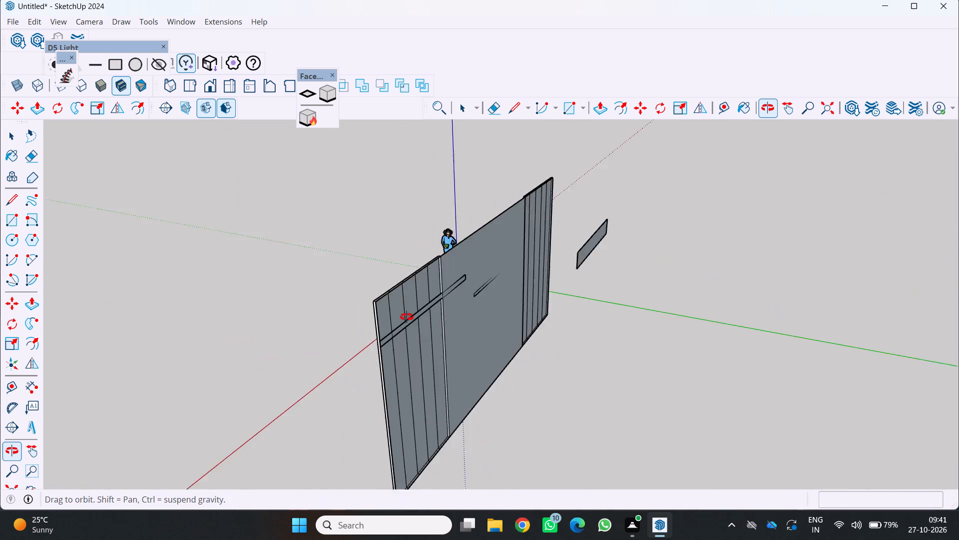
{"action": "middle_click_drag", "start_coordinate": [407, 317], "coordinate": [858, 369]}
{"action": "scroll", "coordinate": [635, 287], "scroll_direction": "up", "scroll_amount": 5}
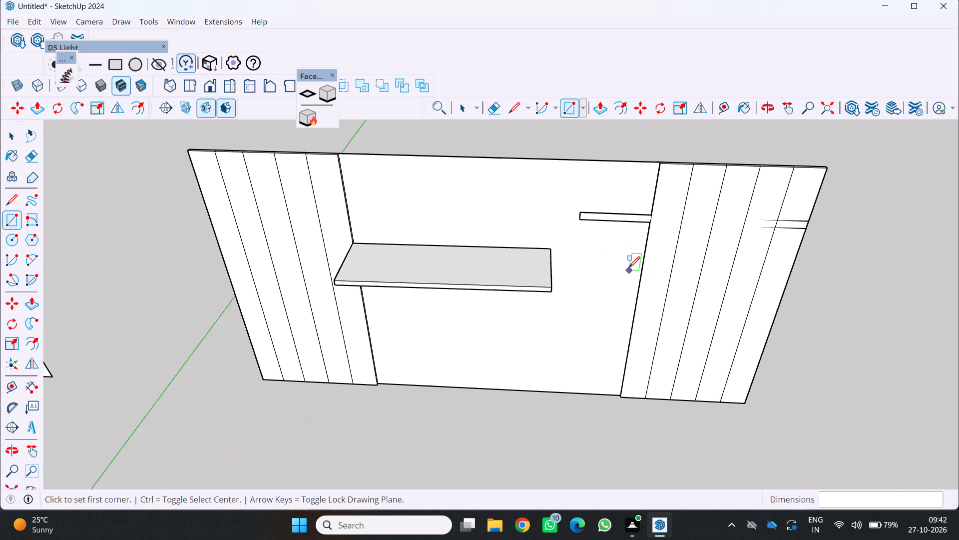
{"action": "scroll", "coordinate": [629, 267], "scroll_direction": "up", "scroll_amount": 4}
{"action": "scroll", "coordinate": [633, 239], "scroll_direction": "right", "scroll_amount": 1}
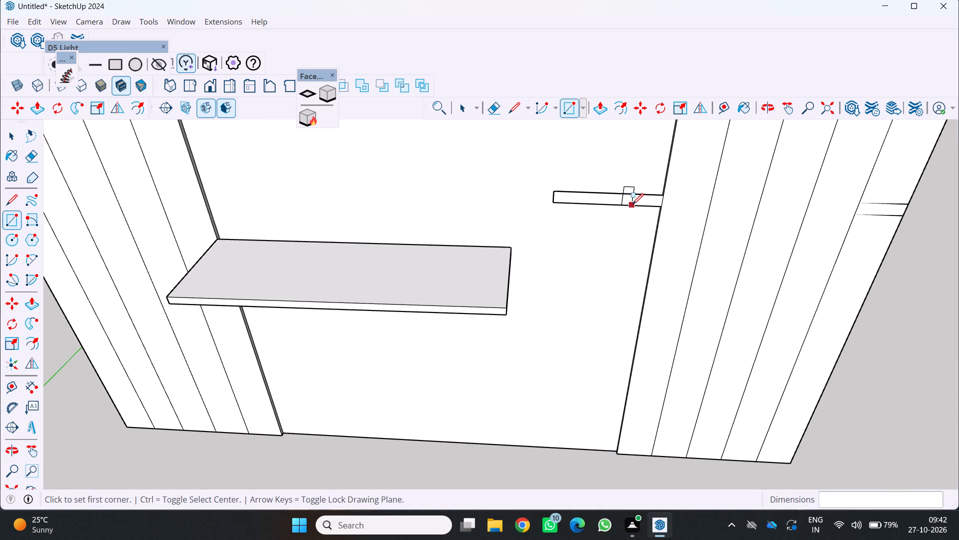
{"action": "left_click", "coordinate": [643, 197]}
{"action": "left_click_drag", "start_coordinate": [643, 199], "coordinate": [638, 201]}
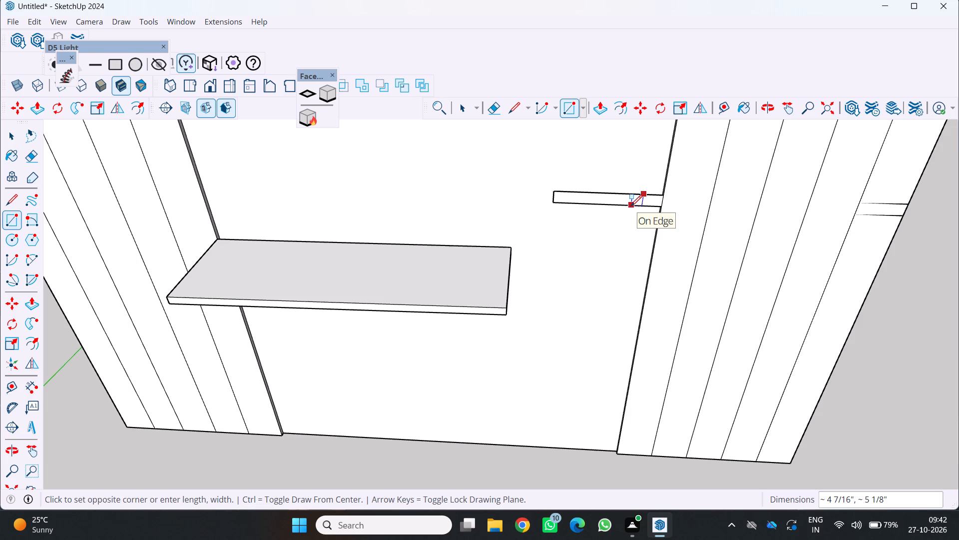
{"action": "left_click", "coordinate": [631, 206]}
Extrude the inner portion of the narrow outline out from the panel to match the lower shelf's front face.
{"action": "key", "text": "p"}
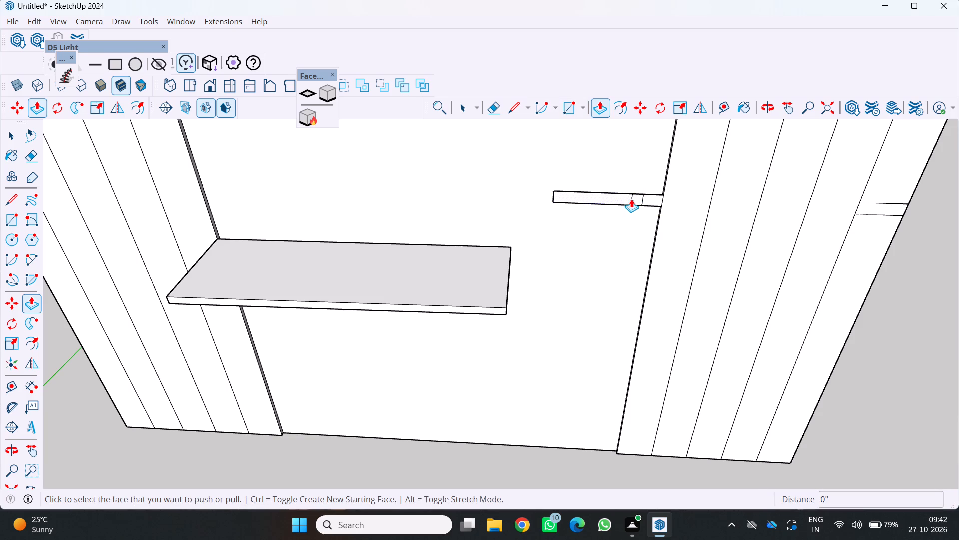
{"action": "left_click_drag", "start_coordinate": [609, 197], "coordinate": [582, 283]}
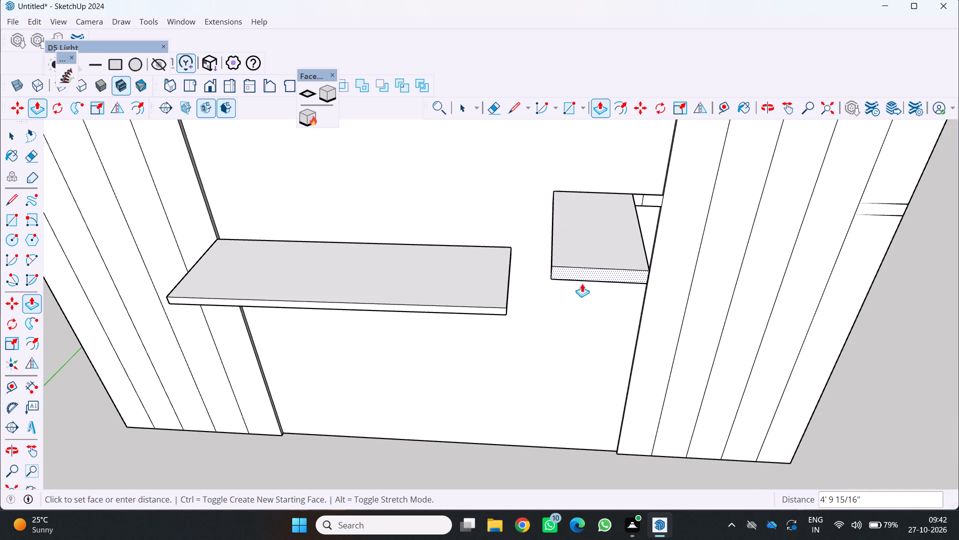
{"action": "left_click_drag", "start_coordinate": [582, 283], "coordinate": [466, 302]}
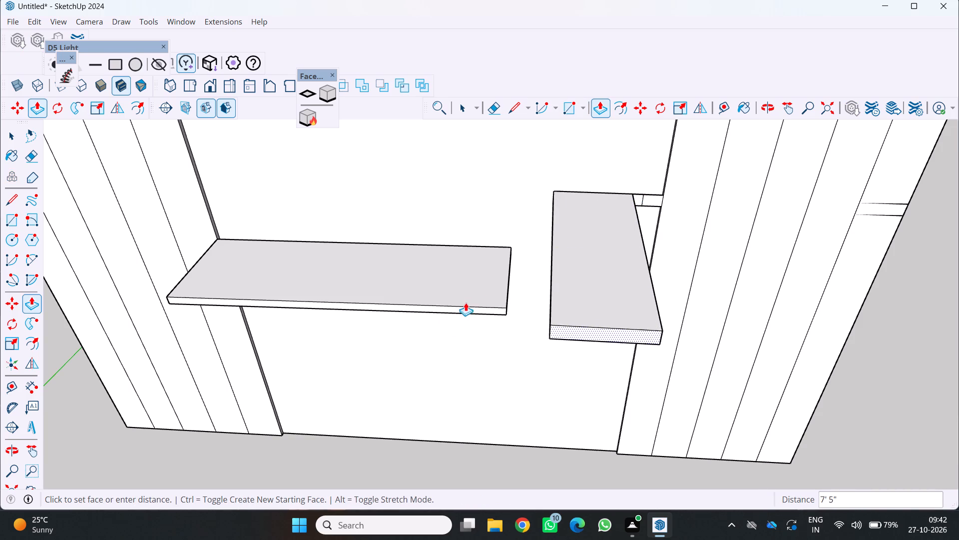
{"action": "left_click_drag", "start_coordinate": [466, 302], "coordinate": [456, 310]}
Extend the new upper shelf's outer end face over the side strips by about 3' 9 1/16".
{"action": "middle_click_drag", "start_coordinate": [655, 255], "coordinate": [514, 217]}
{"action": "scroll", "coordinate": [517, 221], "scroll_direction": "up", "scroll_amount": 1}
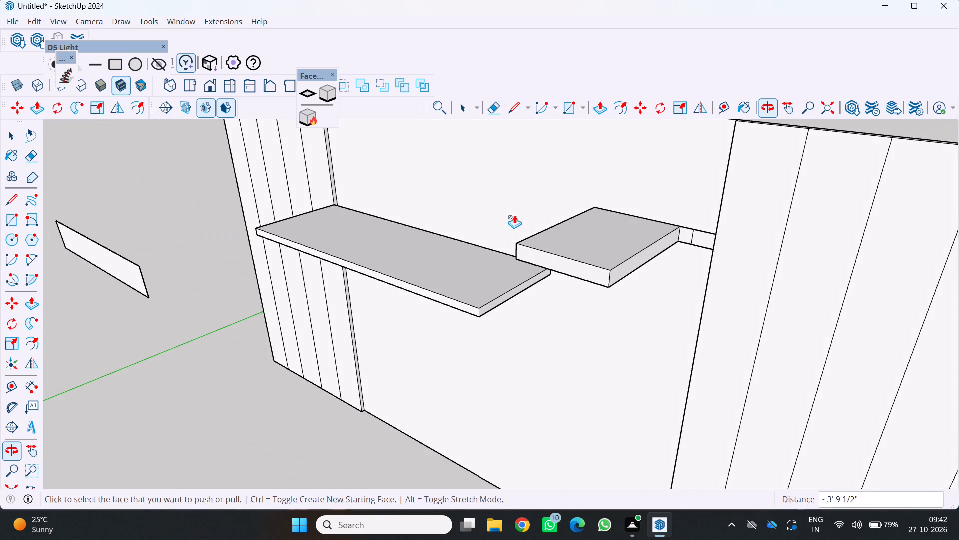
{"action": "scroll", "coordinate": [642, 262], "scroll_direction": "up", "scroll_amount": 2}
{"action": "left_click_drag", "start_coordinate": [632, 264], "coordinate": [850, 308]}
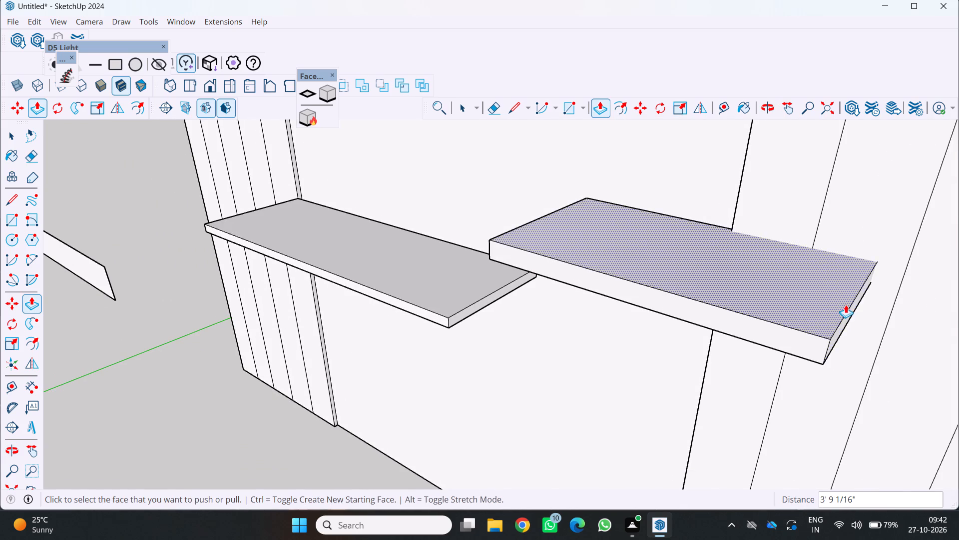
Extend the upper shelf's outer end a further 5' 2 7/8" or so, past the panel's outer edge.
{"action": "scroll", "coordinate": [846, 304], "scroll_direction": "down", "scroll_amount": 16}
{"action": "scroll", "coordinate": [821, 329], "scroll_direction": "down", "scroll_amount": 6}
{"action": "middle_click_drag", "start_coordinate": [908, 338], "coordinate": [895, 333]}
{"action": "scroll", "coordinate": [909, 338], "scroll_direction": "up", "scroll_amount": 1}
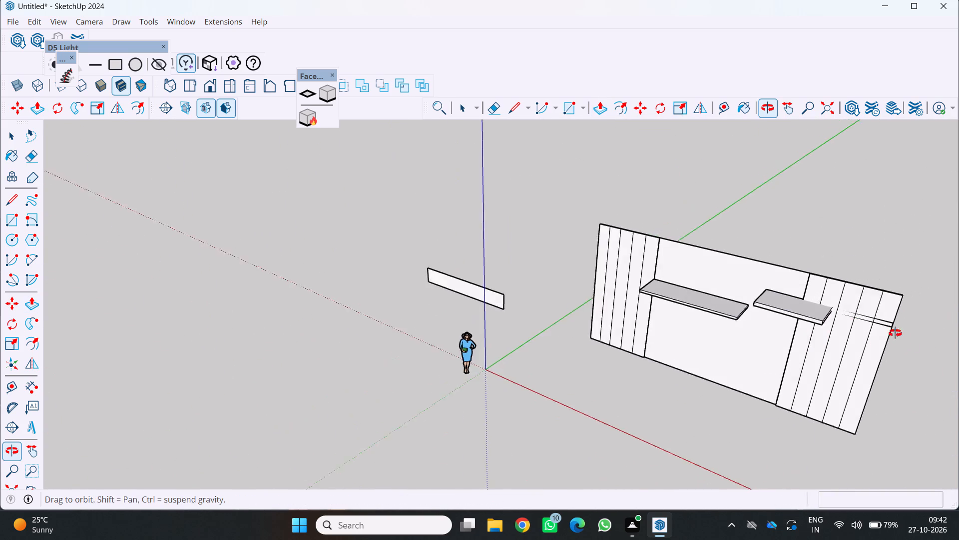
{"action": "middle_click_drag", "start_coordinate": [895, 333], "coordinate": [711, 287]}
{"action": "scroll", "coordinate": [709, 284], "scroll_direction": "down", "scroll_amount": 2}
{"action": "scroll", "coordinate": [709, 352], "scroll_direction": "up", "scroll_amount": 4}
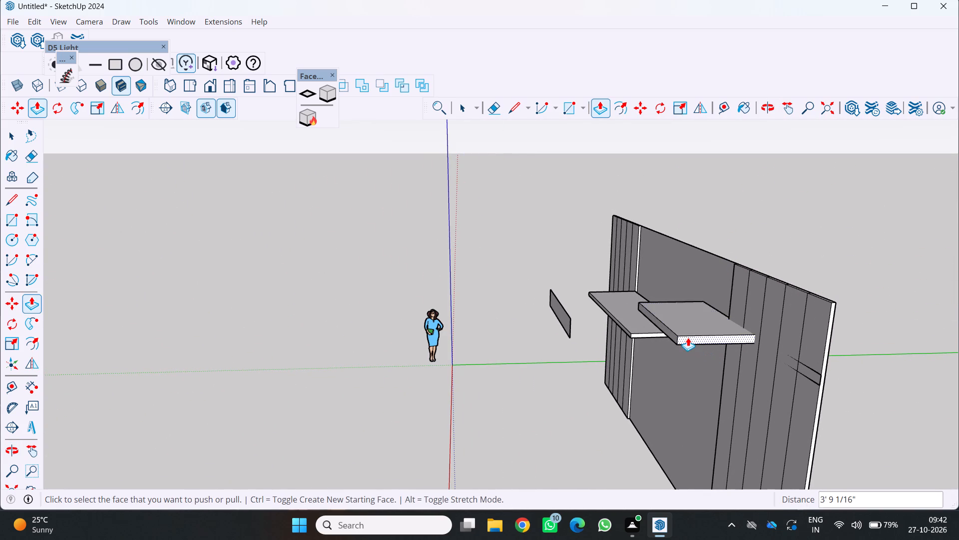
{"action": "left_click_drag", "start_coordinate": [688, 337], "coordinate": [784, 343]}
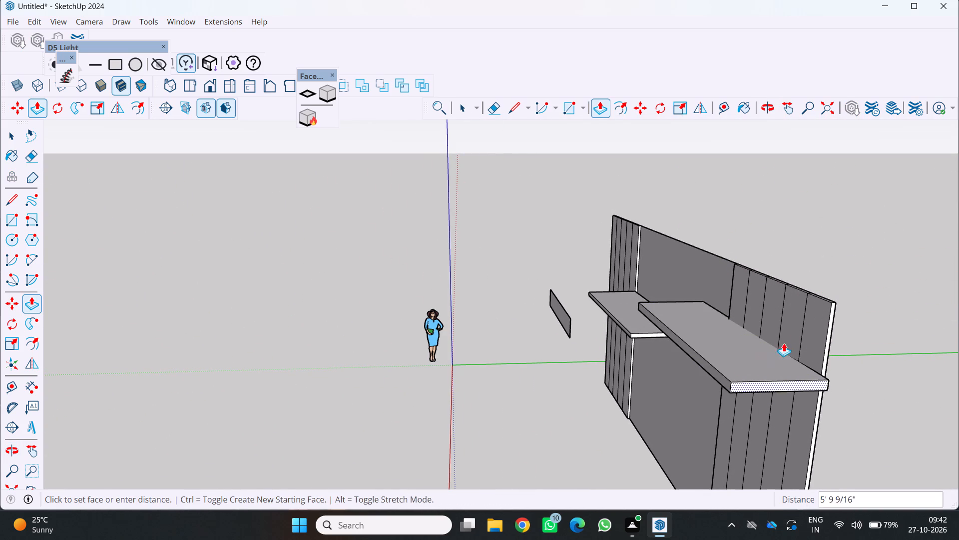
{"action": "left_click_drag", "start_coordinate": [784, 343], "coordinate": [831, 350]}
Thin the upper shelf by pushing its top face down about 2 1/4".
{"action": "scroll", "coordinate": [715, 378], "scroll_direction": "down", "scroll_amount": 4}
{"action": "middle_click_drag", "start_coordinate": [712, 378], "coordinate": [779, 365]}
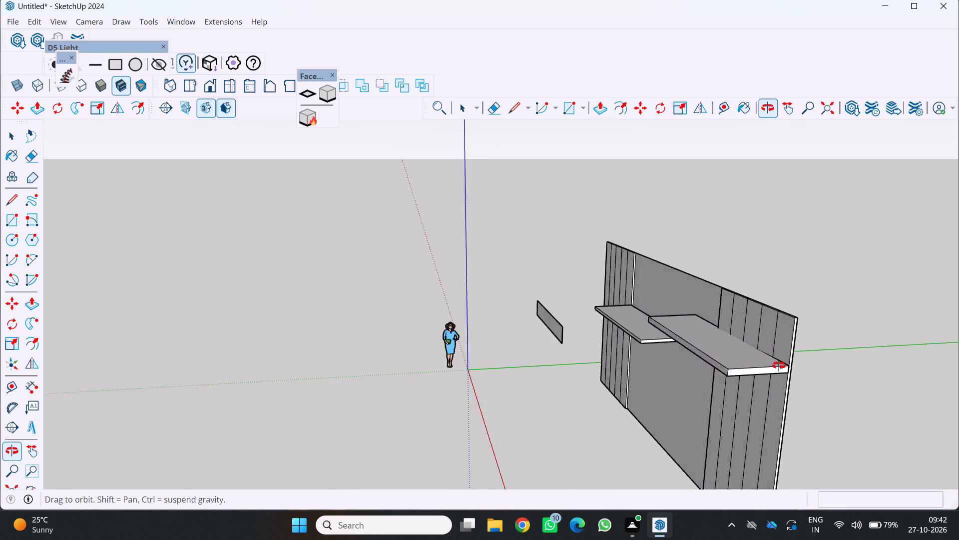
{"action": "middle_click_drag", "start_coordinate": [779, 365], "coordinate": [891, 334]}
{"action": "middle_click", "coordinate": [893, 334]}
{"action": "middle_click", "coordinate": [895, 333]}
{"action": "scroll", "coordinate": [639, 318], "scroll_direction": "up", "scroll_amount": 4}
{"action": "middle_click", "coordinate": [639, 317]}
{"action": "scroll", "coordinate": [533, 372], "scroll_direction": "up", "scroll_amount": 1}
{"action": "middle_click_drag", "start_coordinate": [533, 371], "coordinate": [701, 376]}
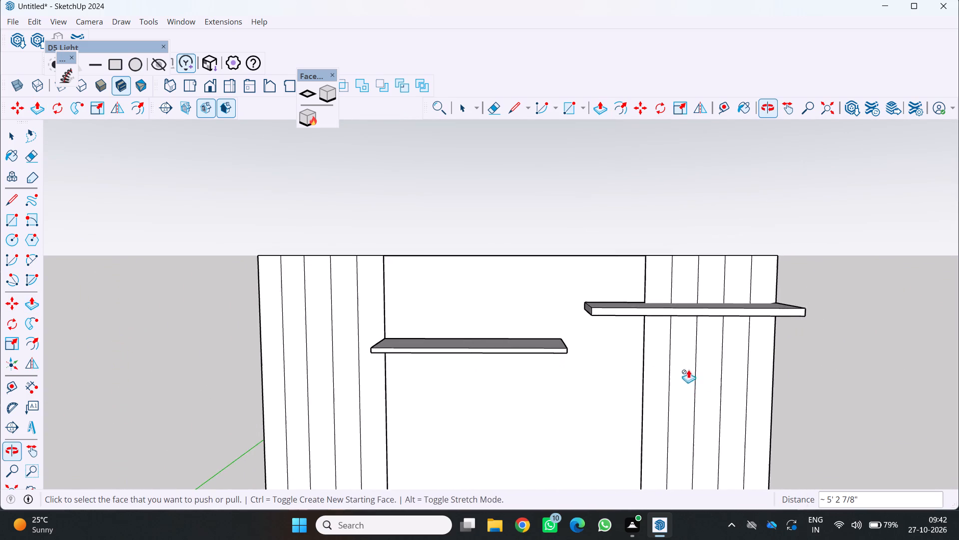
{"action": "scroll", "coordinate": [618, 290], "scroll_direction": "up", "scroll_amount": 1}
{"action": "middle_click_drag", "start_coordinate": [617, 288], "coordinate": [608, 390]}
{"action": "scroll", "coordinate": [605, 356], "scroll_direction": "up", "scroll_amount": 4}
{"action": "middle_click_drag", "start_coordinate": [609, 341], "coordinate": [612, 299]}
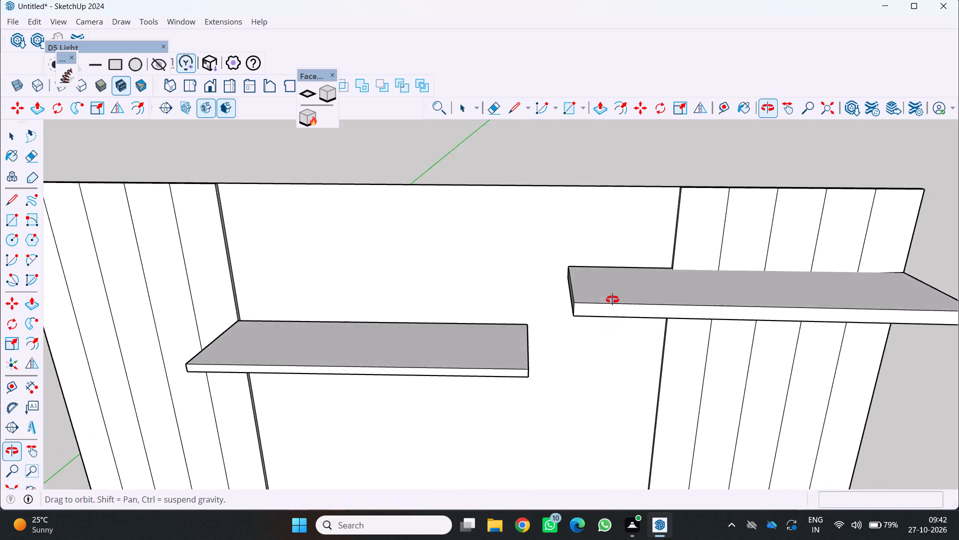
{"action": "middle_click_drag", "start_coordinate": [612, 299], "coordinate": [612, 235]}
{"action": "scroll", "coordinate": [580, 266], "scroll_direction": "up", "scroll_amount": 3}
{"action": "middle_click_drag", "start_coordinate": [578, 263], "coordinate": [574, 321]}
{"action": "left_click_drag", "start_coordinate": [606, 286], "coordinate": [606, 288]}
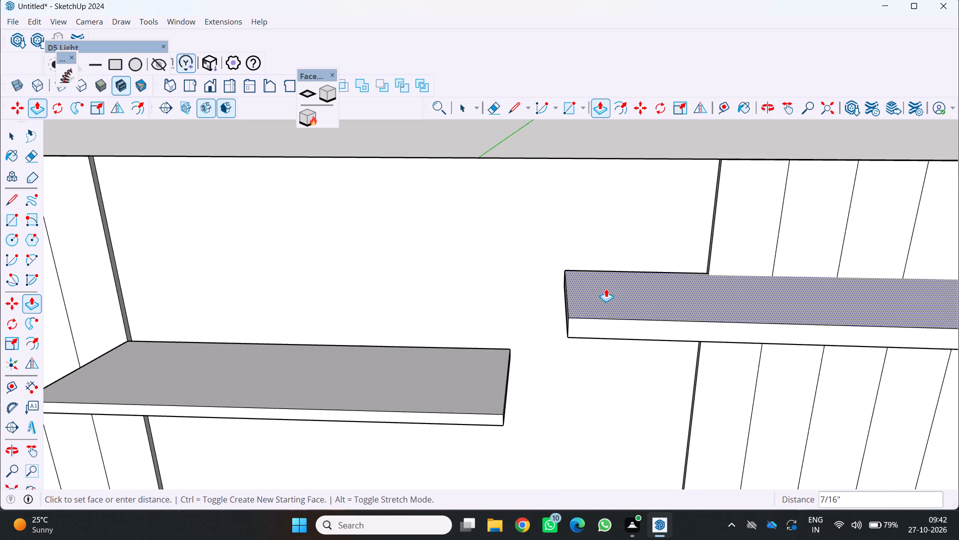
{"action": "left_click_drag", "start_coordinate": [606, 288], "coordinate": [605, 293]}
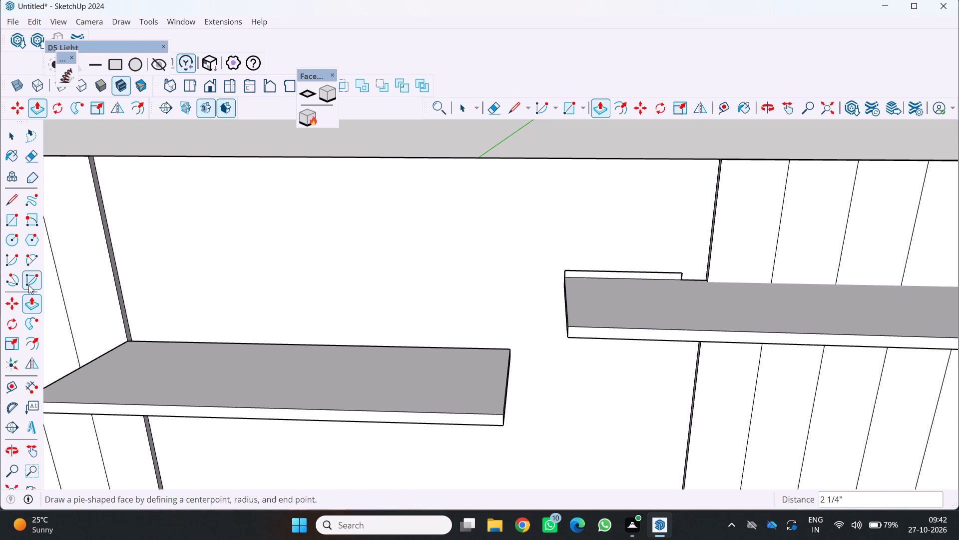
Erase the leftover outline edges on the recessed centre just above the upper shelf's inner end.
{"action": "key", "text": "e"}
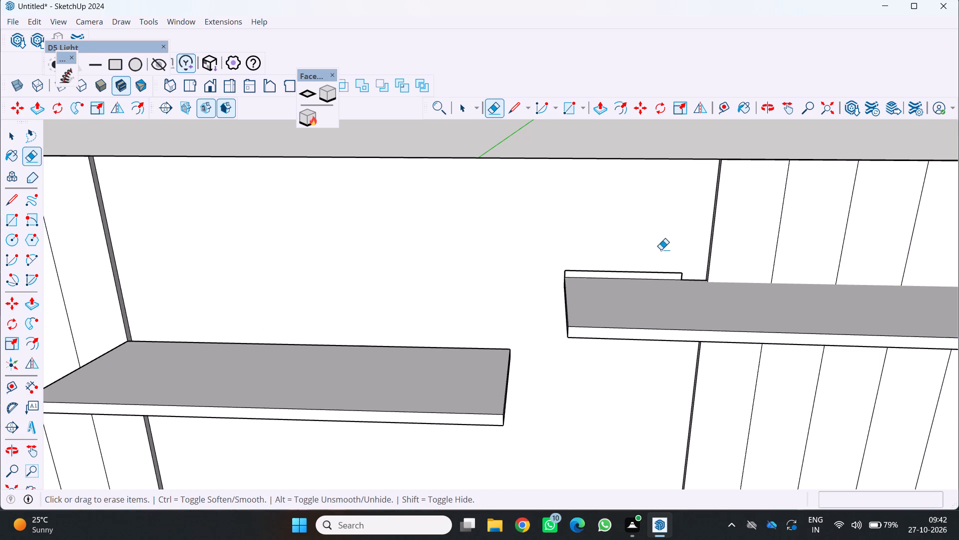
{"action": "left_click", "coordinate": [626, 273]}
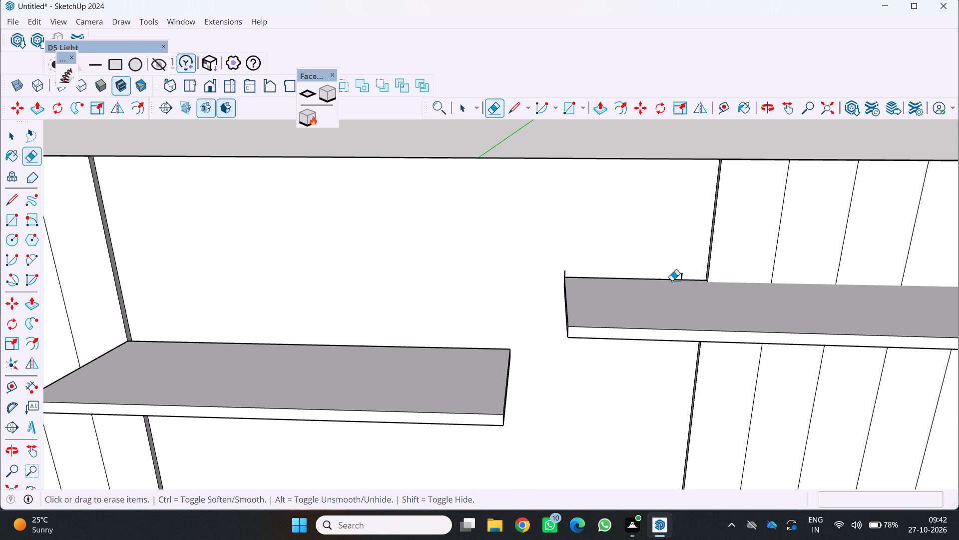
{"action": "scroll", "coordinate": [690, 283], "scroll_direction": "up", "scroll_amount": 11}
{"action": "left_click", "coordinate": [646, 271]}
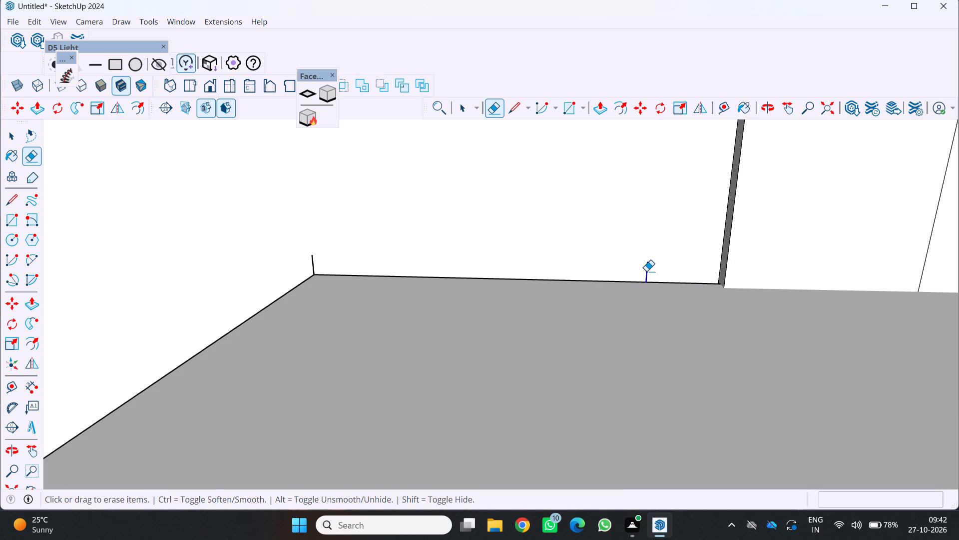
{"action": "left_click", "coordinate": [313, 263]}
{"action": "scroll", "coordinate": [310, 257], "scroll_direction": "down", "scroll_amount": 12}
{"action": "scroll", "coordinate": [273, 317], "scroll_direction": "down", "scroll_amount": 5}
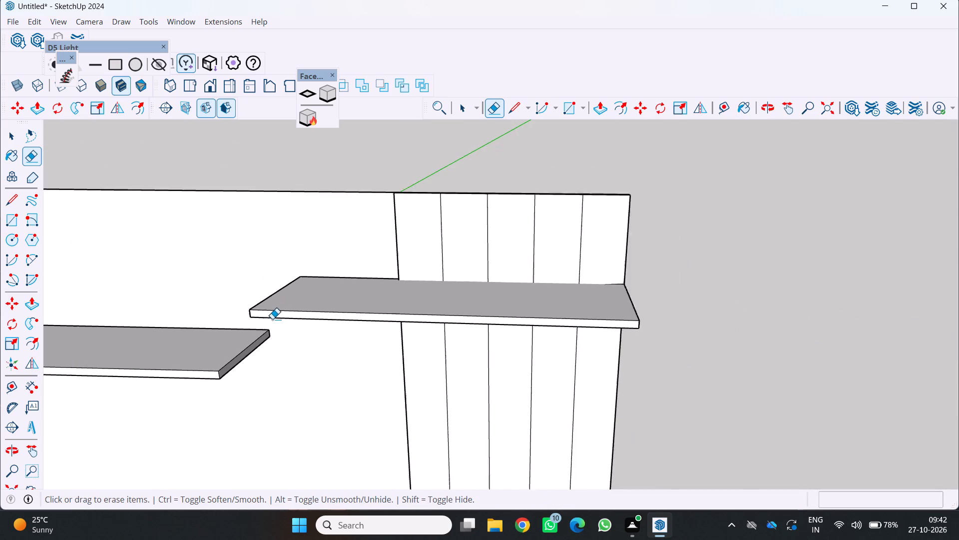
{"action": "middle_click_drag", "start_coordinate": [270, 325], "coordinate": [424, 224]}
{"action": "middle_click_drag", "start_coordinate": [288, 288], "coordinate": [295, 321]}
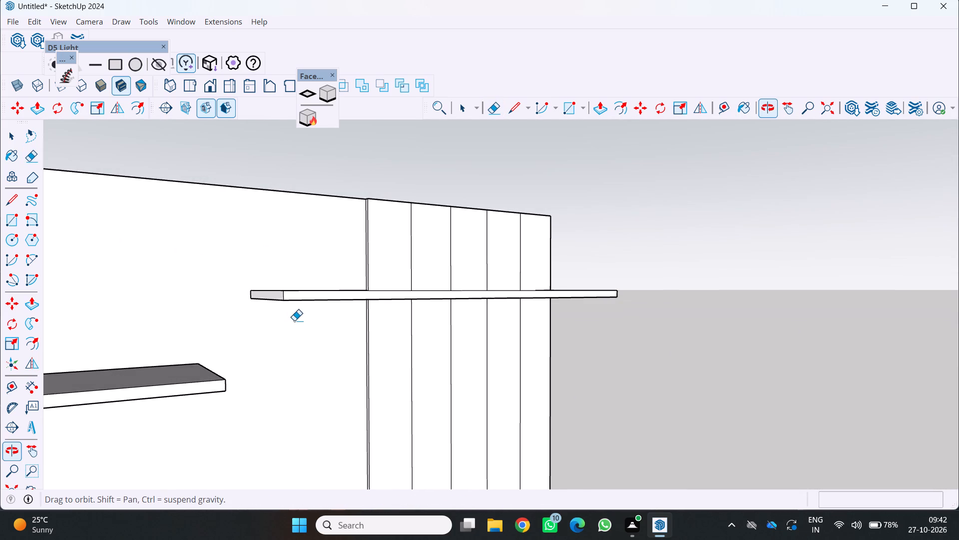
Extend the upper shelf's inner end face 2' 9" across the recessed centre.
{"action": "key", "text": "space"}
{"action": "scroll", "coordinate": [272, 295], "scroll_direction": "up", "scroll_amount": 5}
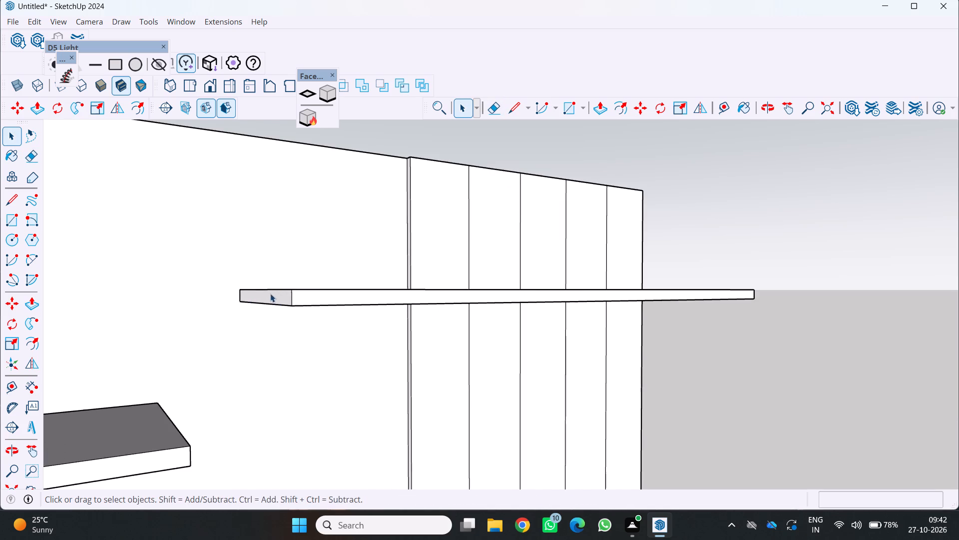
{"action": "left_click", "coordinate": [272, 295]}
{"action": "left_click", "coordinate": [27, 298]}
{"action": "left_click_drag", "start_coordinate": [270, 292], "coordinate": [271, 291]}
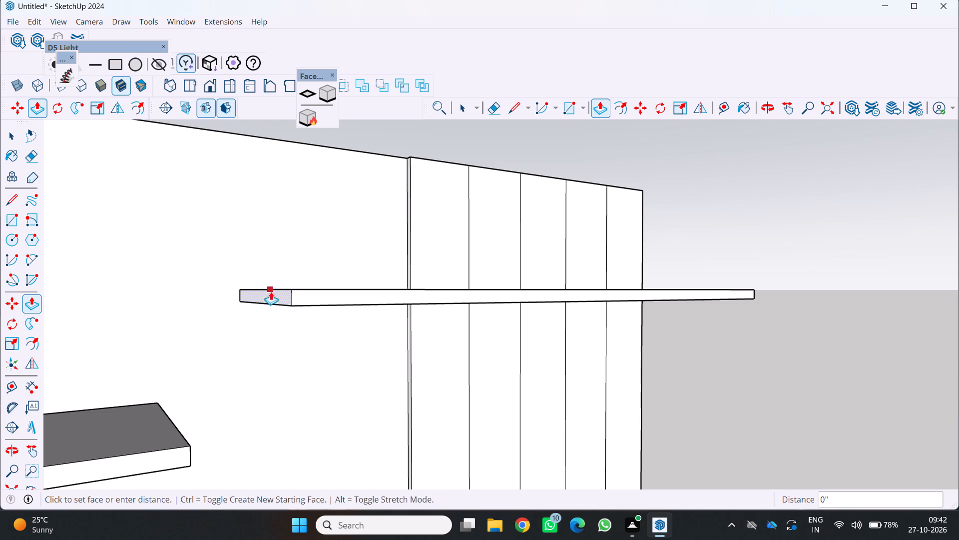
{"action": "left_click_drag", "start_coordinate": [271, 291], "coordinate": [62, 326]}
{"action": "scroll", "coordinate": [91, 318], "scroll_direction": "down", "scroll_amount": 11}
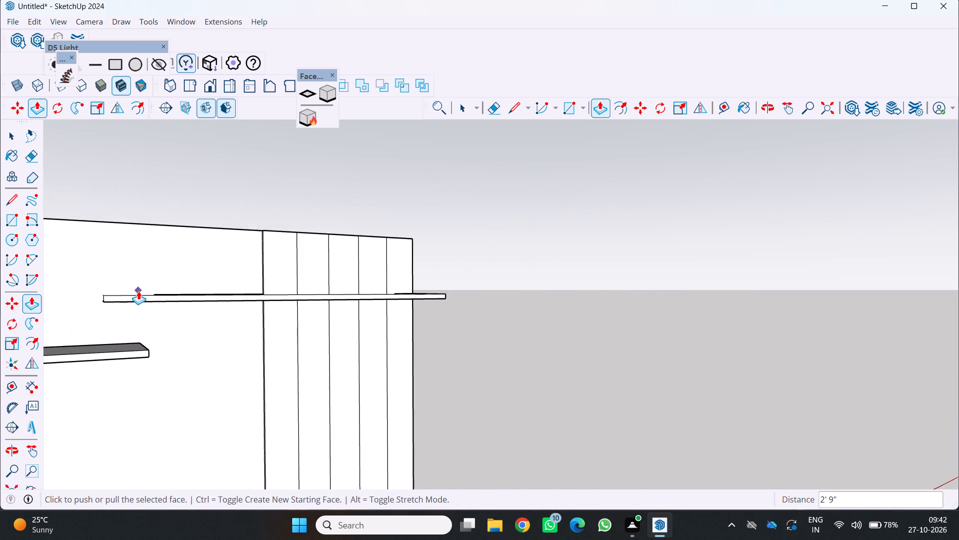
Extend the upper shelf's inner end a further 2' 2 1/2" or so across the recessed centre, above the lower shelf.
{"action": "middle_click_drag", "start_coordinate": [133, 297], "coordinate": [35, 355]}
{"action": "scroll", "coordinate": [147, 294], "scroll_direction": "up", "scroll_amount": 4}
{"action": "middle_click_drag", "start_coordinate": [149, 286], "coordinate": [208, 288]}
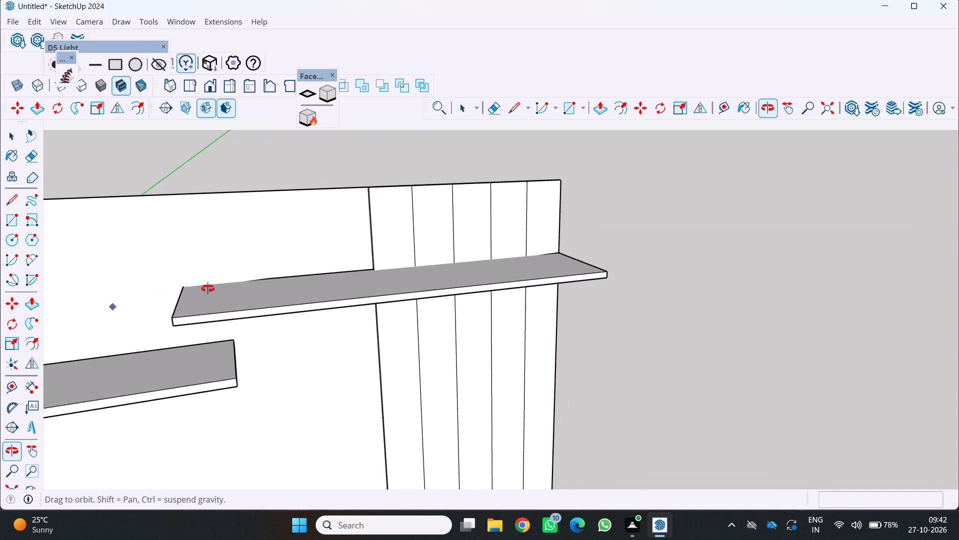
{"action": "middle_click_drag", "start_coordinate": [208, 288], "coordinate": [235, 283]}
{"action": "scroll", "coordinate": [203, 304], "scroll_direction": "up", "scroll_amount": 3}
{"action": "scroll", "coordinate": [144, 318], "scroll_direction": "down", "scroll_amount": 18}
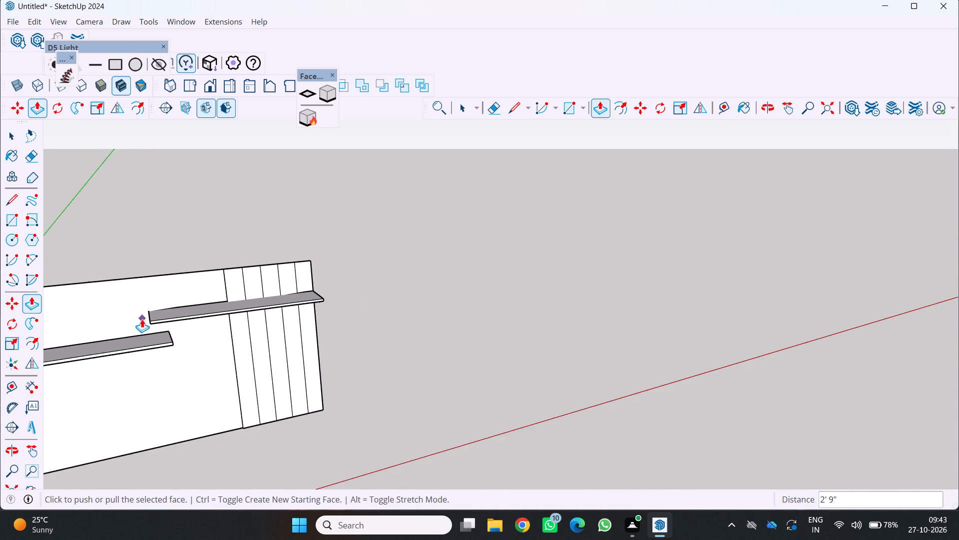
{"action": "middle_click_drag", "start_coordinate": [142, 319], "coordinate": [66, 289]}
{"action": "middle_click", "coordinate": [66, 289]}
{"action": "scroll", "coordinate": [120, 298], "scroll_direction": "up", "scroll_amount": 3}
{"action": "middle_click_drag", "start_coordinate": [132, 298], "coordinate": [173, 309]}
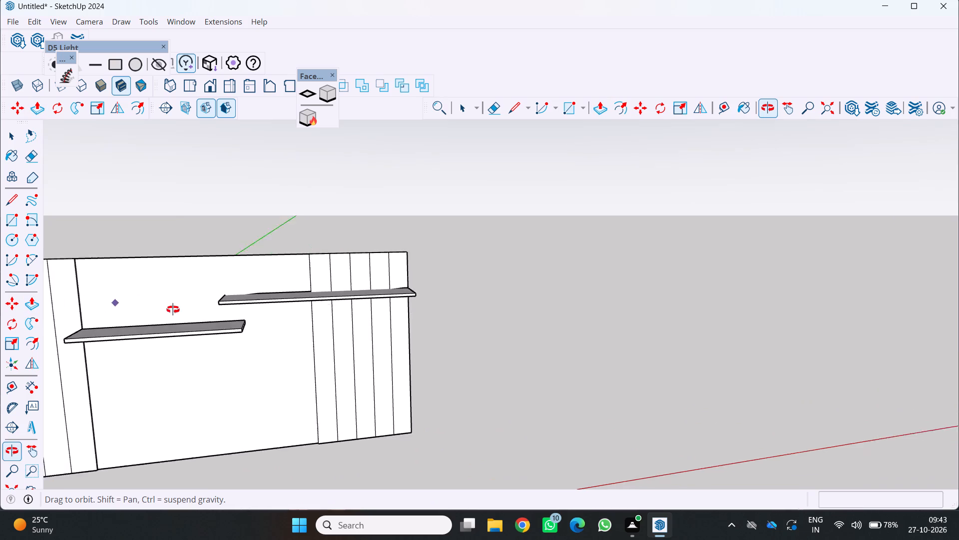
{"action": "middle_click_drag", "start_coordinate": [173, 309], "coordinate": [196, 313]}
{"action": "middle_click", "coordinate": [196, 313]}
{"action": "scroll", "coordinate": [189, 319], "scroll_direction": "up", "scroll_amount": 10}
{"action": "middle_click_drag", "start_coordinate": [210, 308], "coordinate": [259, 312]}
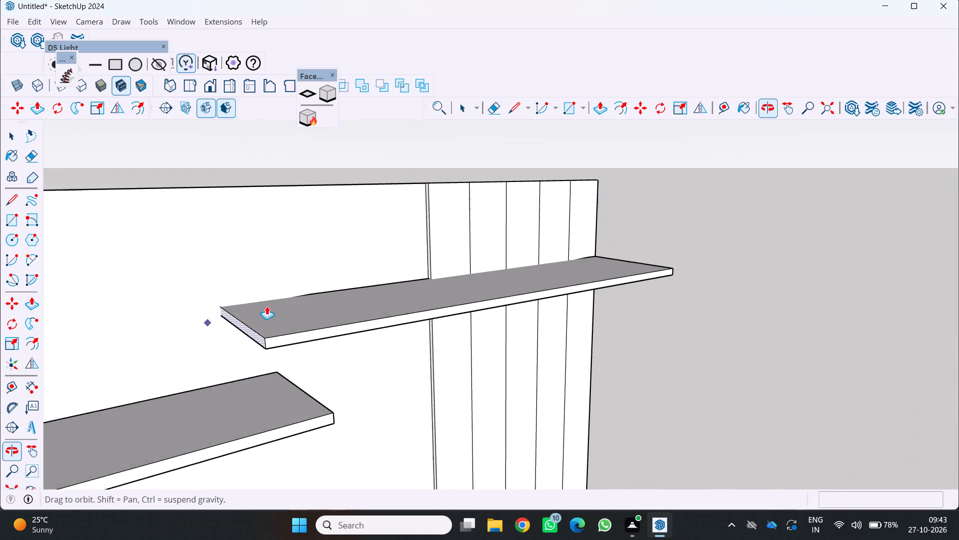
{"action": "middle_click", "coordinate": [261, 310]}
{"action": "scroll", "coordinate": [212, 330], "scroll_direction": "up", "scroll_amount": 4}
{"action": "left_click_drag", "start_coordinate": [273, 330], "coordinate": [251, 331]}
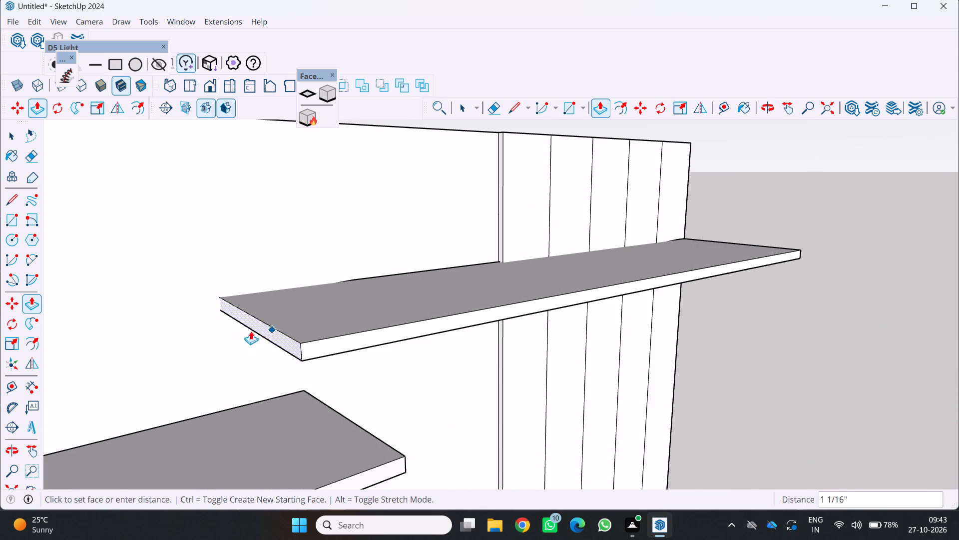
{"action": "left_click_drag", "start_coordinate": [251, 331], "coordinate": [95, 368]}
Examine the upper shelf and the whole panel from above, below and a distance.
{"action": "scroll", "coordinate": [108, 359], "scroll_direction": "down", "scroll_amount": 7}
{"action": "scroll", "coordinate": [316, 361], "scroll_direction": "down", "scroll_amount": 6}
{"action": "middle_click_drag", "start_coordinate": [309, 378], "coordinate": [240, 335]}
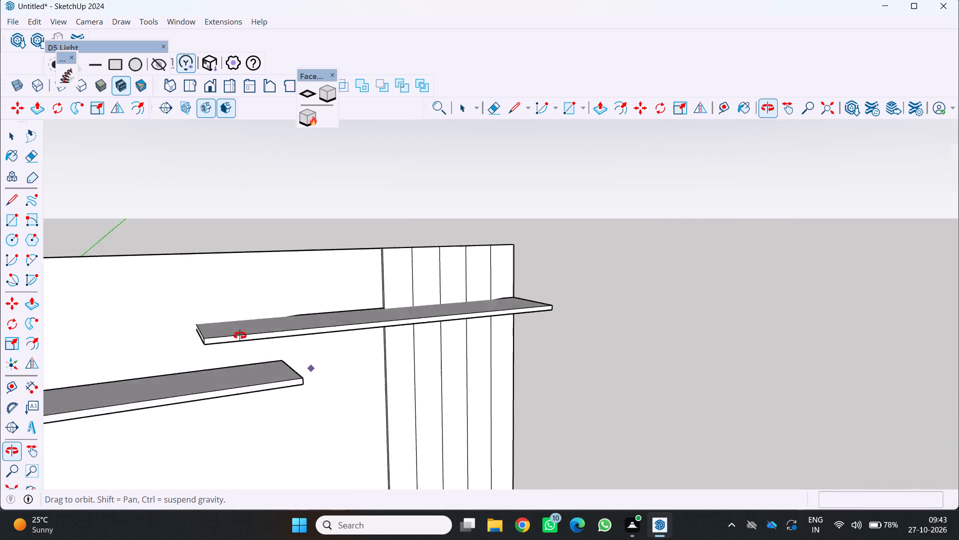
{"action": "middle_click_drag", "start_coordinate": [240, 335], "coordinate": [194, 296]}
{"action": "scroll", "coordinate": [194, 296], "scroll_direction": "up", "scroll_amount": 1}
{"action": "scroll", "coordinate": [387, 356], "scroll_direction": "up", "scroll_amount": 1}
{"action": "scroll", "coordinate": [318, 371], "scroll_direction": "up", "scroll_amount": 4}
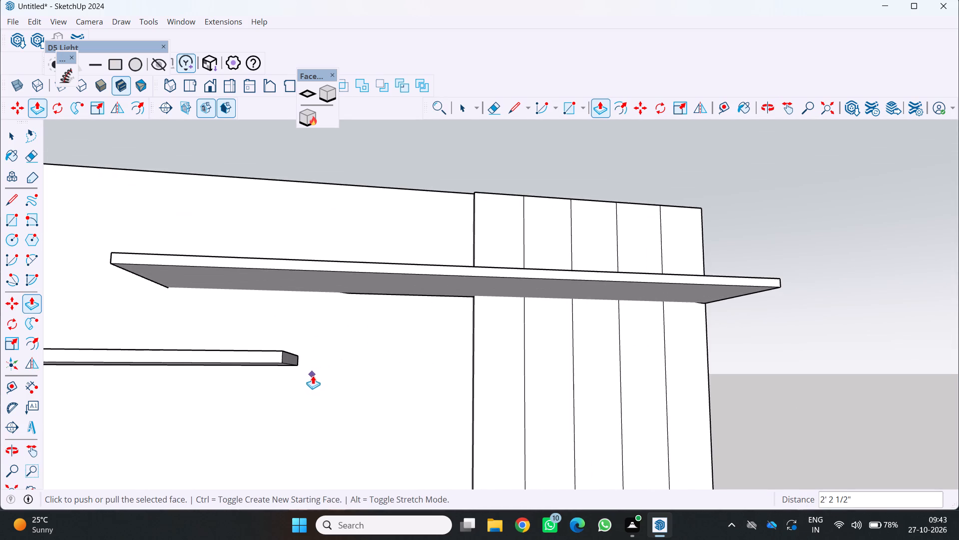
{"action": "middle_click_drag", "start_coordinate": [313, 379], "coordinate": [335, 422]}
{"action": "scroll", "coordinate": [335, 422], "scroll_direction": "down", "scroll_amount": 5}
{"action": "middle_click", "coordinate": [335, 422]}
{"action": "middle_click_drag", "start_coordinate": [303, 415], "coordinate": [341, 452]}
{"action": "scroll", "coordinate": [341, 452], "scroll_direction": "down", "scroll_amount": 5}
{"action": "middle_click_drag", "start_coordinate": [272, 427], "coordinate": [171, 360]}
{"action": "scroll", "coordinate": [269, 413], "scroll_direction": "down", "scroll_amount": 3}
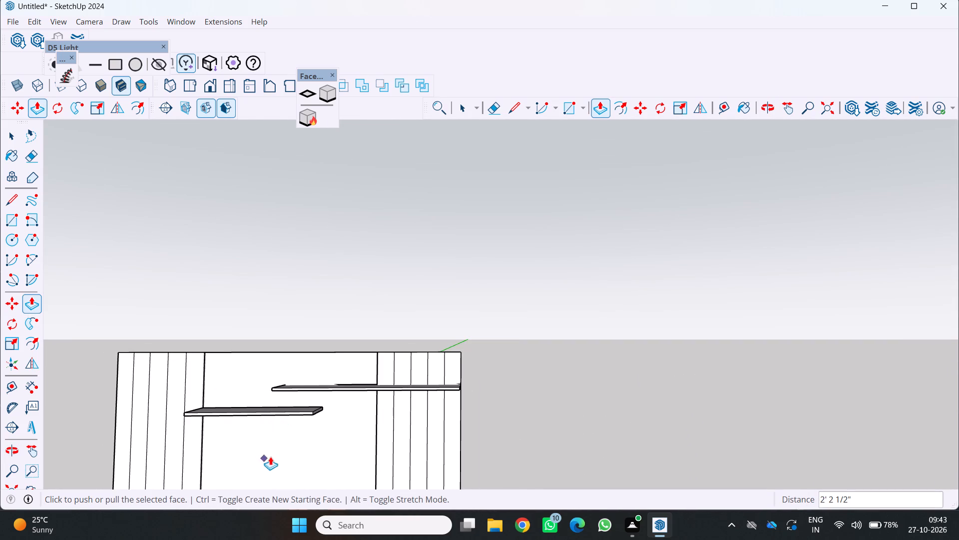
{"action": "key", "text": "space"}
{"action": "scroll", "coordinate": [317, 404], "scroll_direction": "down", "scroll_amount": 6}
{"action": "middle_click_drag", "start_coordinate": [300, 413], "coordinate": [315, 342]}
{"action": "scroll", "coordinate": [286, 409], "scroll_direction": "up", "scroll_amount": 2}
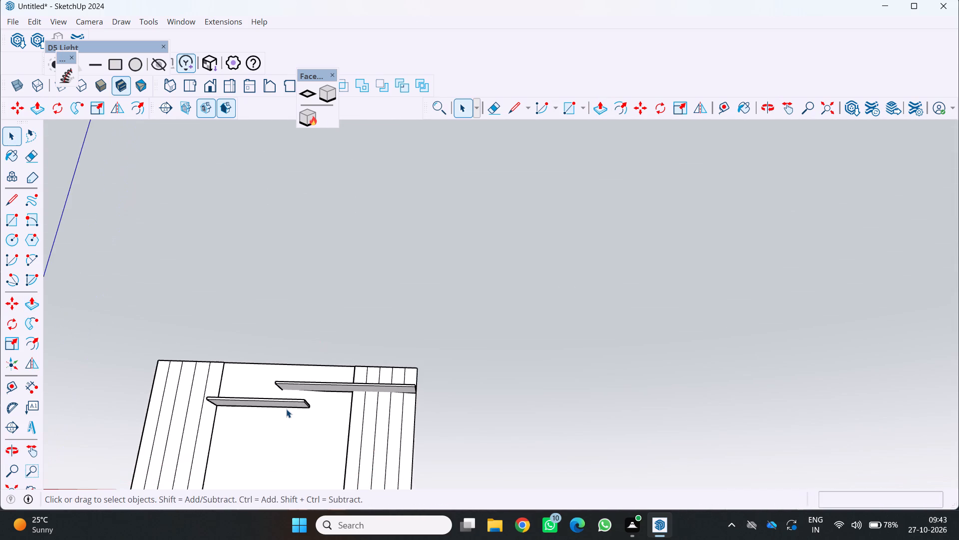
{"action": "scroll", "coordinate": [285, 409], "scroll_direction": "up", "scroll_amount": 4}
{"action": "scroll", "coordinate": [265, 415], "scroll_direction": "down", "scroll_amount": 10}
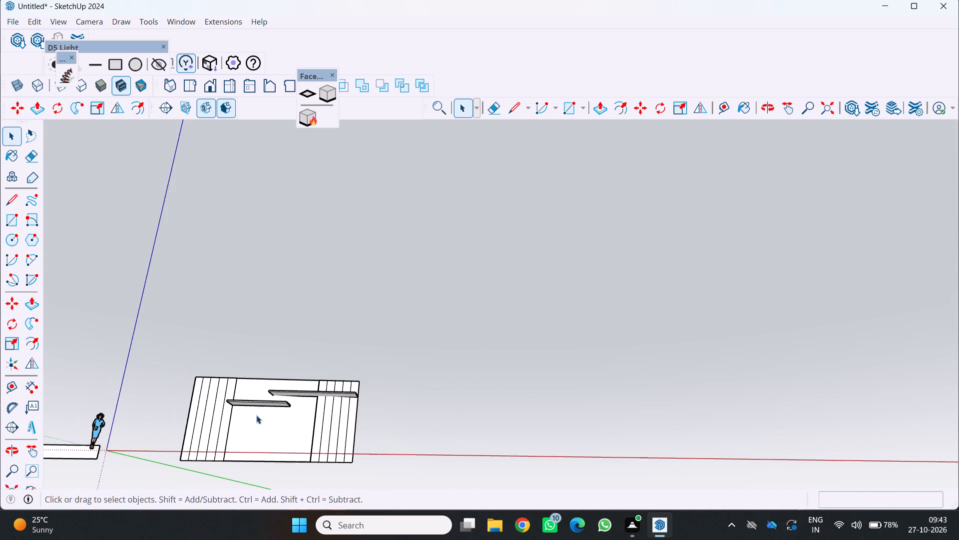
{"action": "scroll", "coordinate": [247, 423], "scroll_direction": "down", "scroll_amount": 4}
{"action": "middle_click_drag", "start_coordinate": [248, 422], "coordinate": [273, 503]}
{"action": "middle_click", "coordinate": [269, 500]}
{"action": "scroll", "coordinate": [262, 489], "scroll_direction": "up", "scroll_amount": 4}
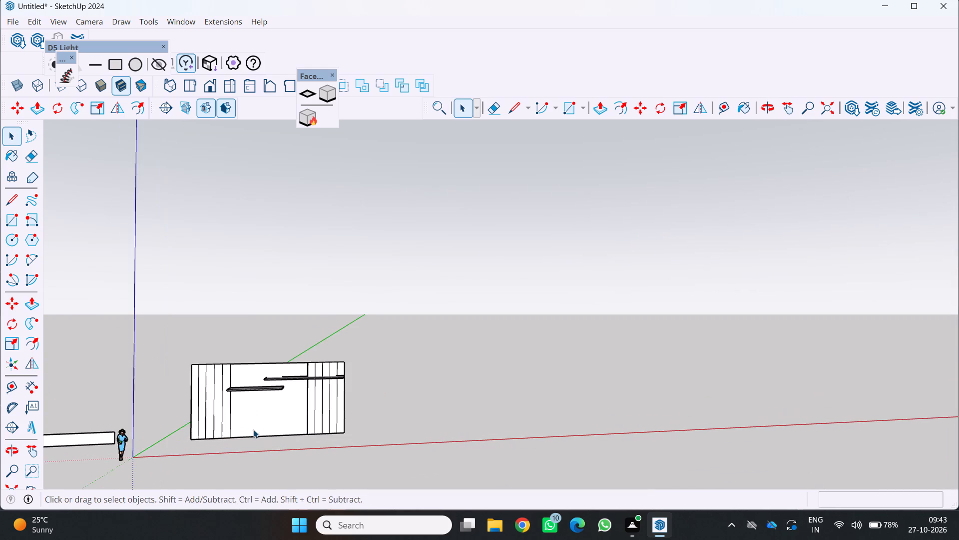
{"action": "scroll", "coordinate": [253, 429], "scroll_direction": "up", "scroll_amount": 1}
{"action": "middle_click_drag", "start_coordinate": [251, 430], "coordinate": [236, 478]}
{"action": "scroll", "coordinate": [229, 410], "scroll_direction": "up", "scroll_amount": 10}
{"action": "middle_click_drag", "start_coordinate": [239, 403], "coordinate": [236, 378]}
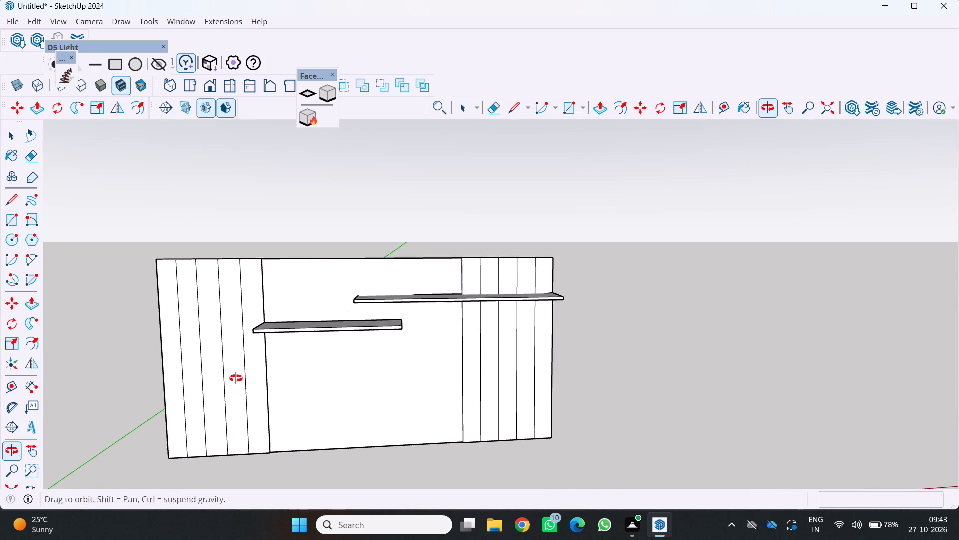
{"action": "middle_click_drag", "start_coordinate": [236, 378], "coordinate": [234, 371]}
Erase the stray back edges where the upper shelf's underside and top meet the recessed centre beside the side strips.
{"action": "scroll", "coordinate": [269, 366], "scroll_direction": "up", "scroll_amount": 4}
{"action": "middle_click_drag", "start_coordinate": [285, 379], "coordinate": [269, 343]}
{"action": "middle_click", "coordinate": [269, 343]}
{"action": "scroll", "coordinate": [359, 345], "scroll_direction": "up", "scroll_amount": 3}
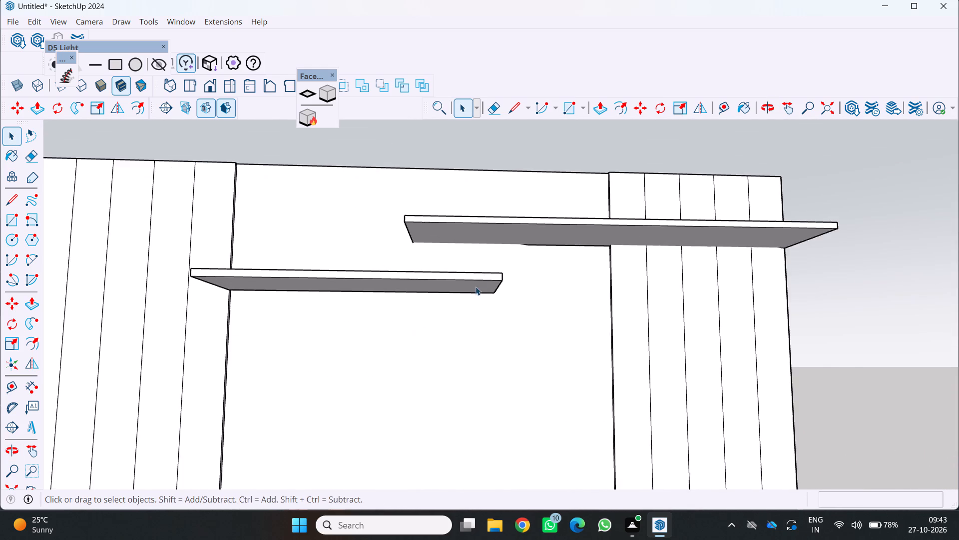
{"action": "scroll", "coordinate": [496, 245], "scroll_direction": "up", "scroll_amount": 7}
{"action": "scroll", "coordinate": [590, 226], "scroll_direction": "up", "scroll_amount": 4}
{"action": "scroll", "coordinate": [467, 242], "scroll_direction": "up", "scroll_amount": 3}
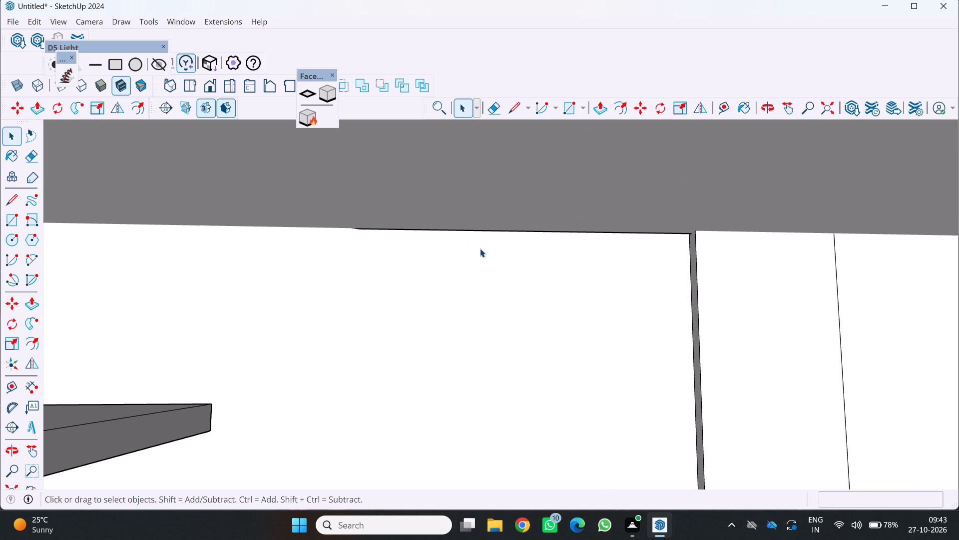
{"action": "key", "text": "e"}
{"action": "left_click", "coordinate": [508, 233]}
{"action": "left_click", "coordinate": [499, 230]}
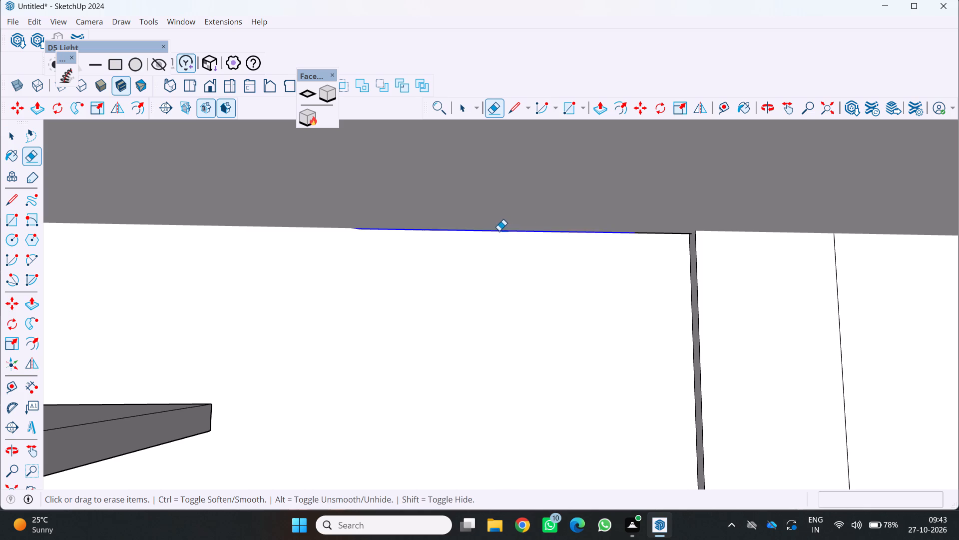
{"action": "scroll", "coordinate": [487, 228], "scroll_direction": "down", "scroll_amount": 6}
{"action": "middle_click_drag", "start_coordinate": [488, 234], "coordinate": [472, 337]}
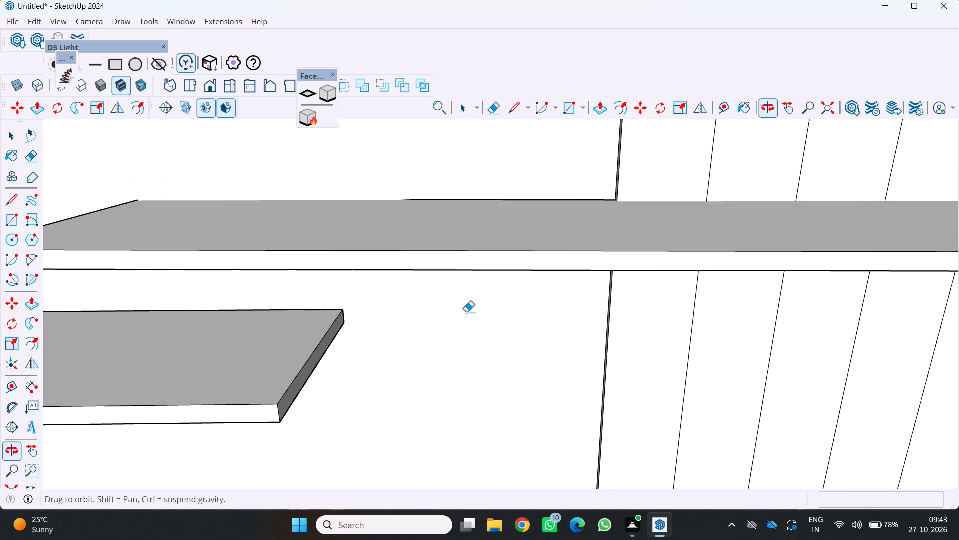
{"action": "scroll", "coordinate": [464, 293], "scroll_direction": "down", "scroll_amount": 1}
{"action": "scroll", "coordinate": [549, 222], "scroll_direction": "up", "scroll_amount": 15}
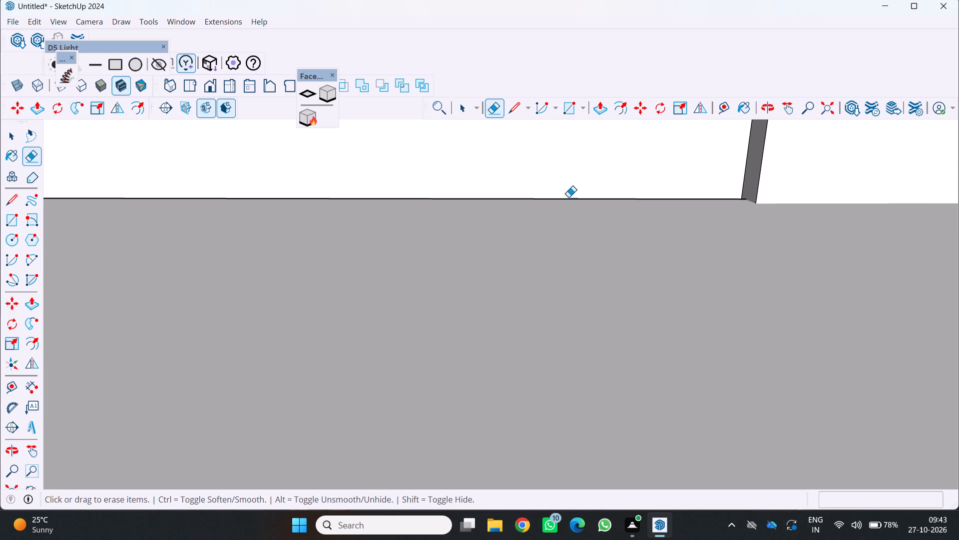
{"action": "left_click", "coordinate": [567, 197]}
{"action": "left_click", "coordinate": [566, 199]}
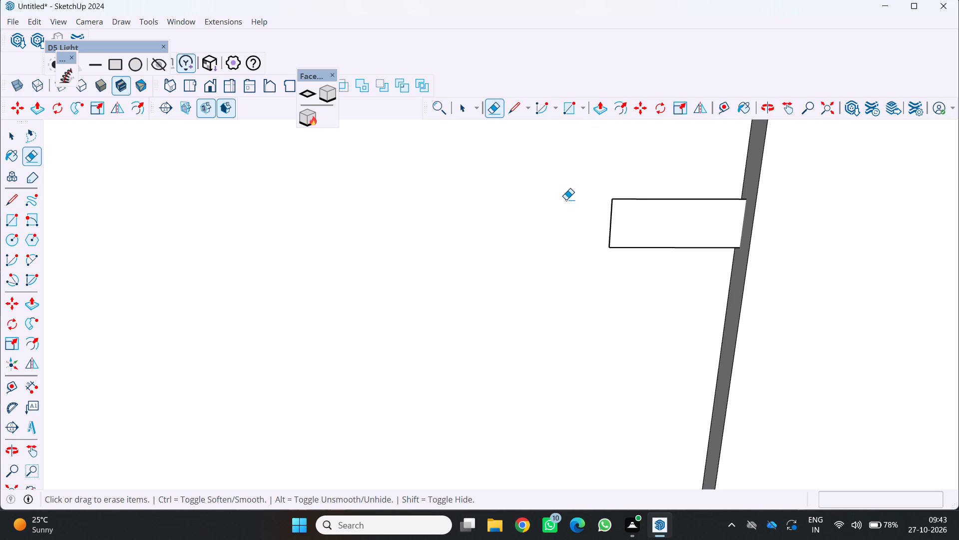
Erase the small rectangular outline left on the recessed centre next to the raised side strips.
{"action": "scroll", "coordinate": [565, 199], "scroll_direction": "down", "scroll_amount": 6}
{"action": "scroll", "coordinate": [609, 206], "scroll_direction": "up", "scroll_amount": 4}
{"action": "left_click", "coordinate": [617, 197]}
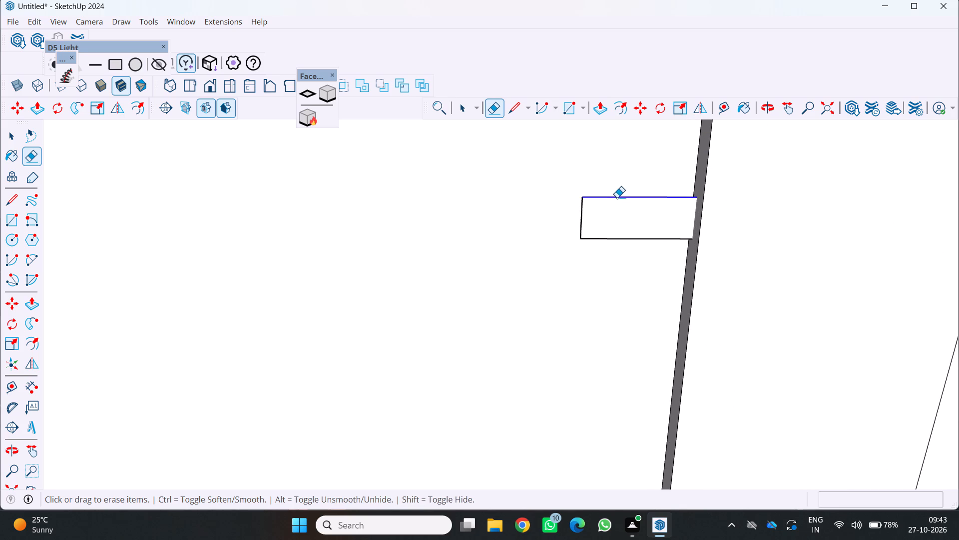
{"action": "left_click", "coordinate": [580, 213]}
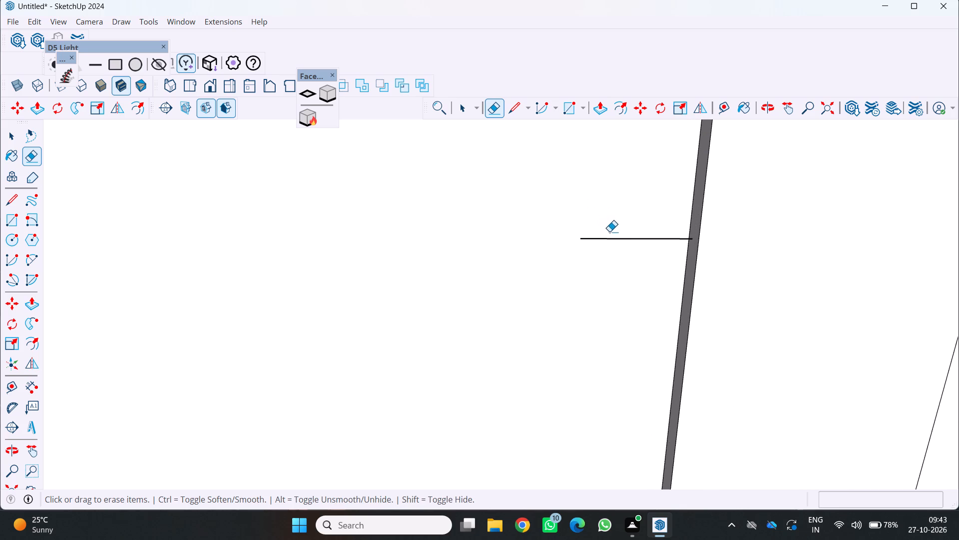
{"action": "left_click", "coordinate": [611, 239]}
Erase the upper shelf's remaining front and inner end edges, keeping only its outer end face beside the panel.
{"action": "scroll", "coordinate": [609, 231], "scroll_direction": "down", "scroll_amount": 20}
{"action": "scroll", "coordinate": [609, 231], "scroll_direction": "down", "scroll_amount": 2}
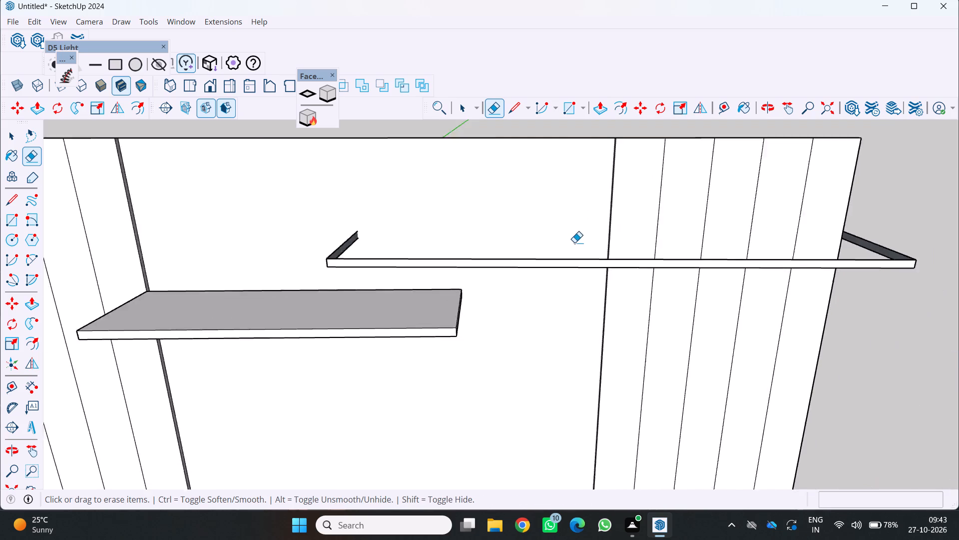
{"action": "scroll", "coordinate": [574, 242], "scroll_direction": "down", "scroll_amount": 3}
{"action": "middle_click_drag", "start_coordinate": [520, 262], "coordinate": [350, 239]}
{"action": "scroll", "coordinate": [518, 262], "scroll_direction": "up", "scroll_amount": 1}
{"action": "middle_click", "coordinate": [342, 250]}
{"action": "middle_click_drag", "start_coordinate": [340, 253], "coordinate": [384, 300]}
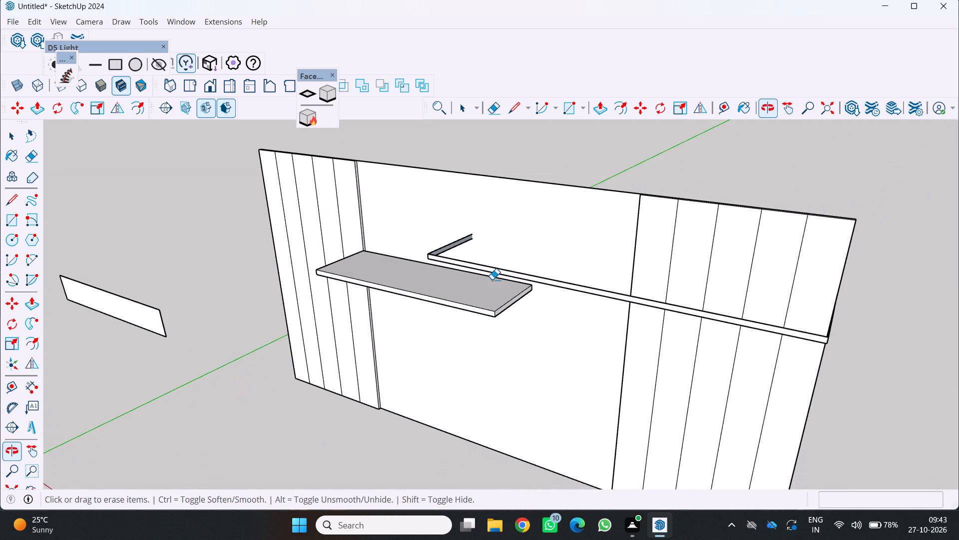
{"action": "scroll", "coordinate": [509, 271], "scroll_direction": "up", "scroll_amount": 1}
{"action": "left_click", "coordinate": [488, 264]}
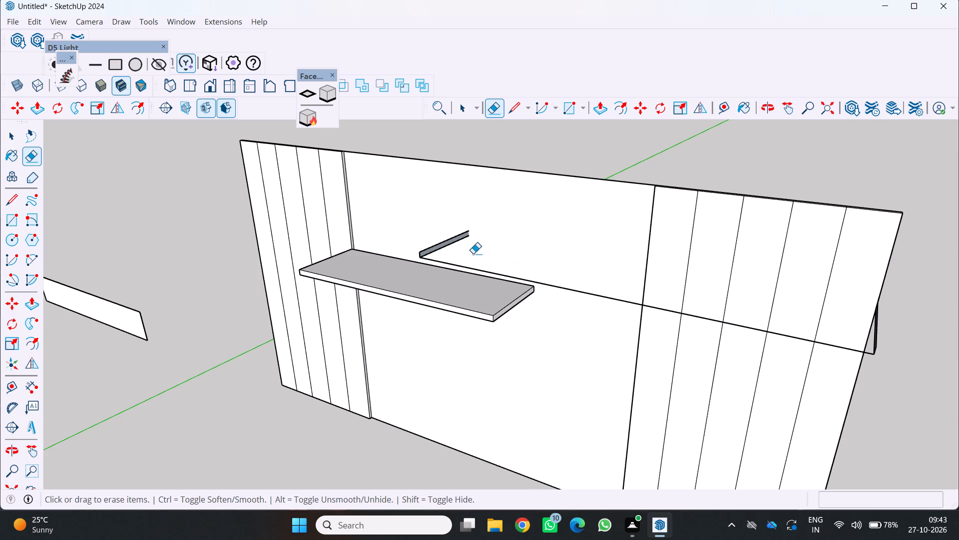
{"action": "left_click", "coordinate": [447, 240]}
{"action": "left_click", "coordinate": [441, 246]}
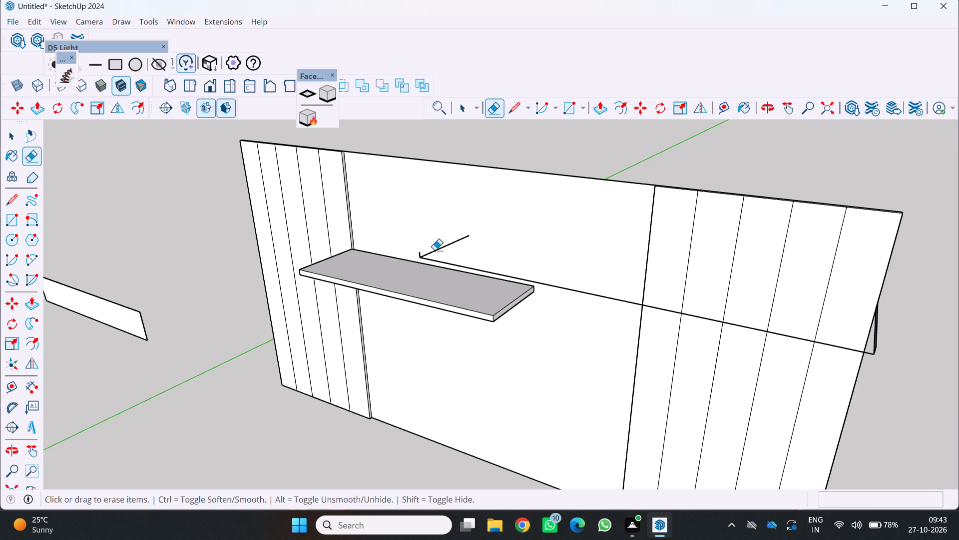
{"action": "left_click", "coordinate": [434, 250]}
{"action": "left_click", "coordinate": [420, 255]}
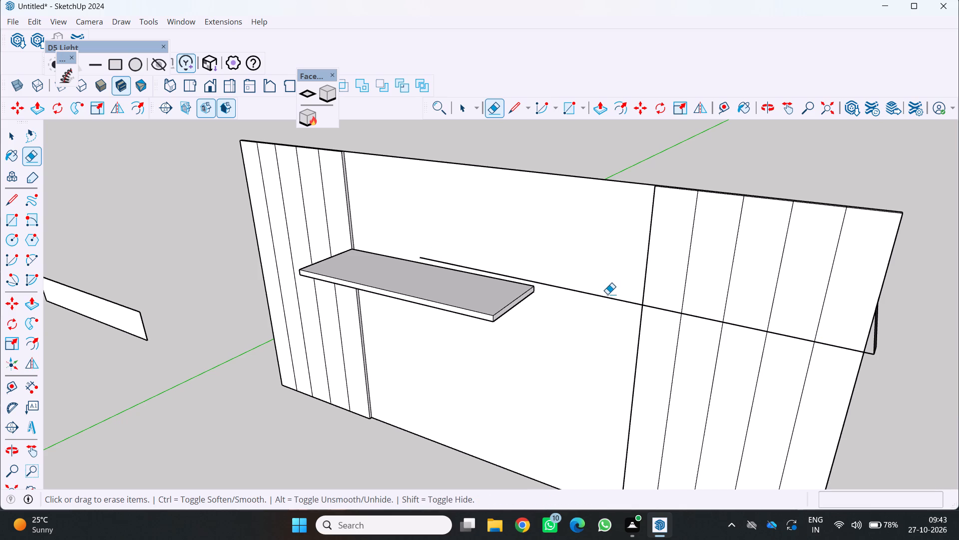
{"action": "left_click", "coordinate": [604, 297]}
Extrude the remaining outer end face inward over the side strips by about 7' 5 1/2" to rebuild the upper shelf.
{"action": "scroll", "coordinate": [930, 350], "scroll_direction": "up", "scroll_amount": 1}
{"action": "middle_click_drag", "start_coordinate": [921, 349], "coordinate": [585, 333]}
{"action": "scroll", "coordinate": [304, 415], "scroll_direction": "down", "scroll_amount": 3}
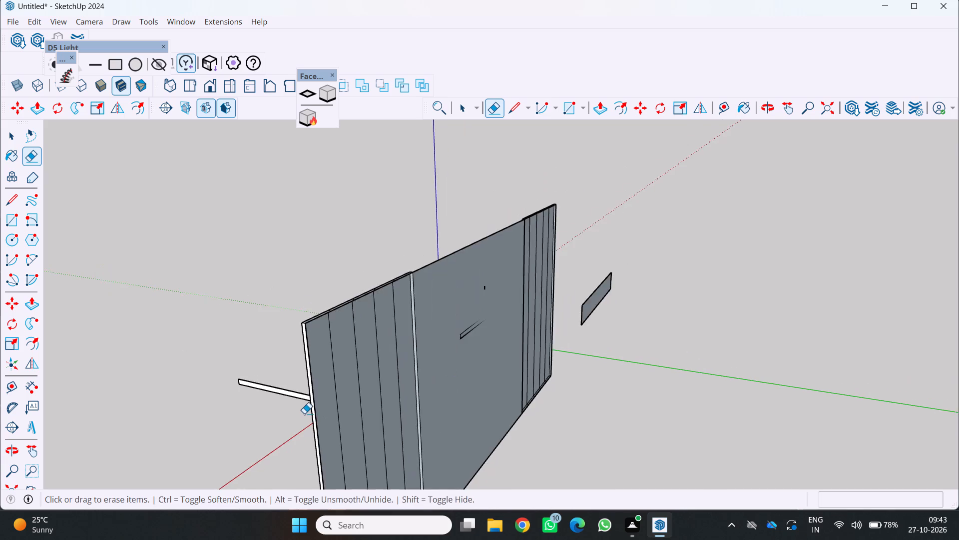
{"action": "middle_click_drag", "start_coordinate": [308, 413], "coordinate": [642, 376]}
{"action": "middle_click", "coordinate": [642, 376]}
{"action": "scroll", "coordinate": [933, 312], "scroll_direction": "down", "scroll_amount": 5}
{"action": "middle_click_drag", "start_coordinate": [836, 343], "coordinate": [498, 359]}
{"action": "middle_click", "coordinate": [497, 359]}
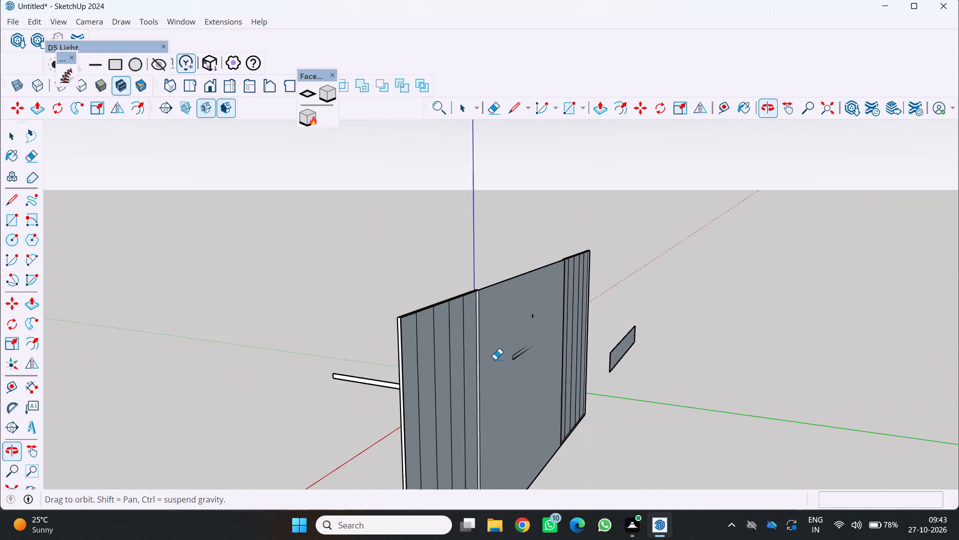
{"action": "middle_click_drag", "start_coordinate": [382, 385], "coordinate": [789, 404]}
{"action": "middle_click", "coordinate": [789, 401]}
{"action": "scroll", "coordinate": [599, 383], "scroll_direction": "up", "scroll_amount": 3}
{"action": "middle_click_drag", "start_coordinate": [599, 383], "coordinate": [660, 423]}
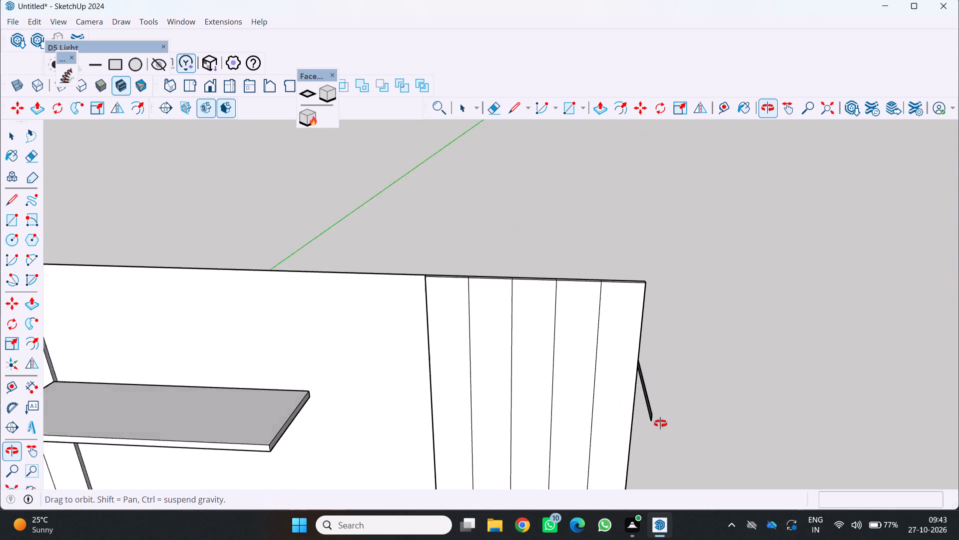
{"action": "middle_click_drag", "start_coordinate": [660, 423], "coordinate": [711, 415]}
{"action": "scroll", "coordinate": [679, 425], "scroll_direction": "up", "scroll_amount": 1}
{"action": "scroll", "coordinate": [646, 380], "scroll_direction": "up", "scroll_amount": 7}
{"action": "left_click_drag", "start_coordinate": [622, 386], "coordinate": [646, 373]}
{"action": "key", "text": "p"}
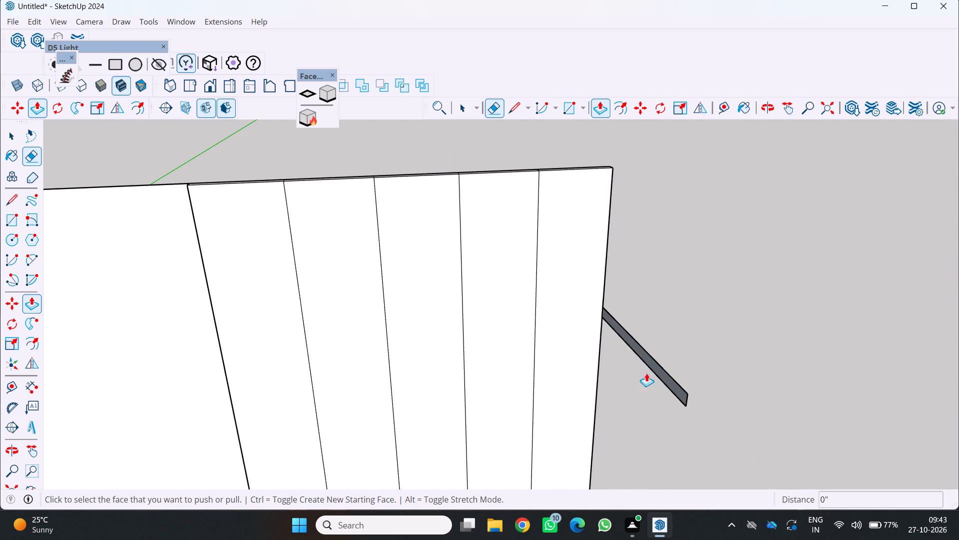
{"action": "left_click_drag", "start_coordinate": [646, 373], "coordinate": [649, 372]}
{"action": "left_click_drag", "start_coordinate": [657, 373], "coordinate": [220, 401]}
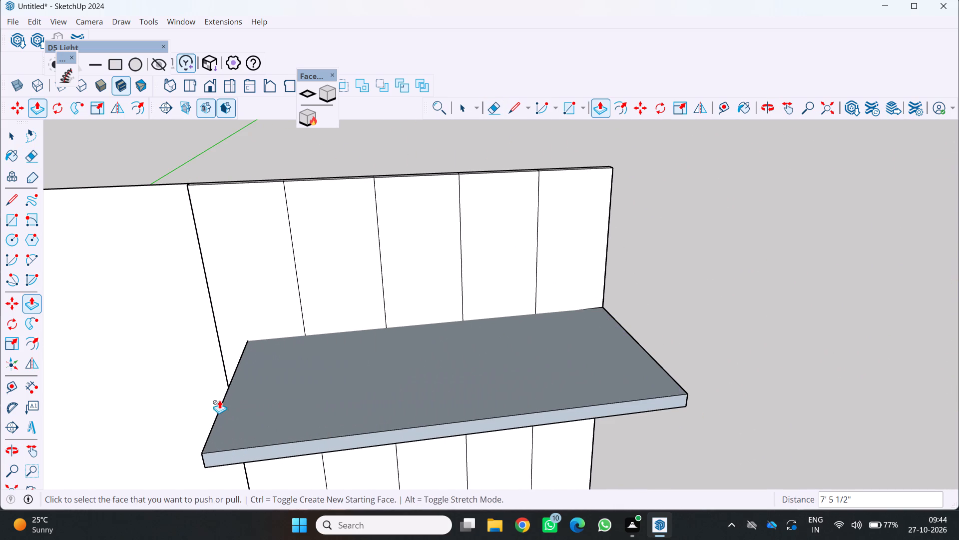
Examine the rebuilt upper shelf against the side strips and the lower shelf.
{"action": "scroll", "coordinate": [223, 393], "scroll_direction": "down", "scroll_amount": 10}
{"action": "middle_click_drag", "start_coordinate": [211, 392], "coordinate": [407, 160]}
{"action": "middle_click", "coordinate": [407, 160]}
{"action": "scroll", "coordinate": [411, 165], "scroll_direction": "down", "scroll_amount": 1}
{"action": "scroll", "coordinate": [313, 215], "scroll_direction": "down", "scroll_amount": 6}
{"action": "middle_click_drag", "start_coordinate": [310, 215], "coordinate": [193, 400]}
{"action": "scroll", "coordinate": [241, 258], "scroll_direction": "up", "scroll_amount": 3}
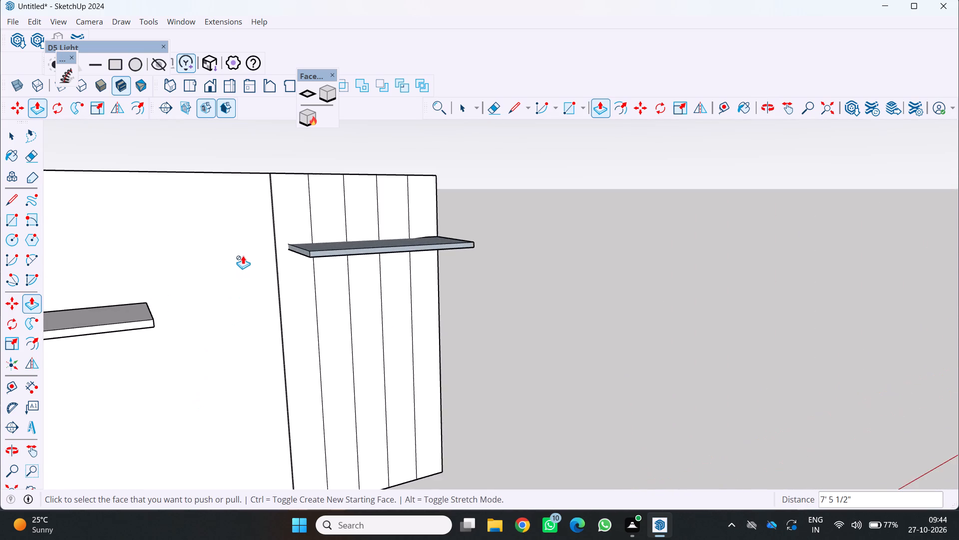
Extrude the upper shelf's inner end face about 3' 4 3/16" over the recessed centre.
{"action": "scroll", "coordinate": [243, 255], "scroll_direction": "up", "scroll_amount": 10}
{"action": "left_click_drag", "start_coordinate": [334, 245], "coordinate": [179, 272]}
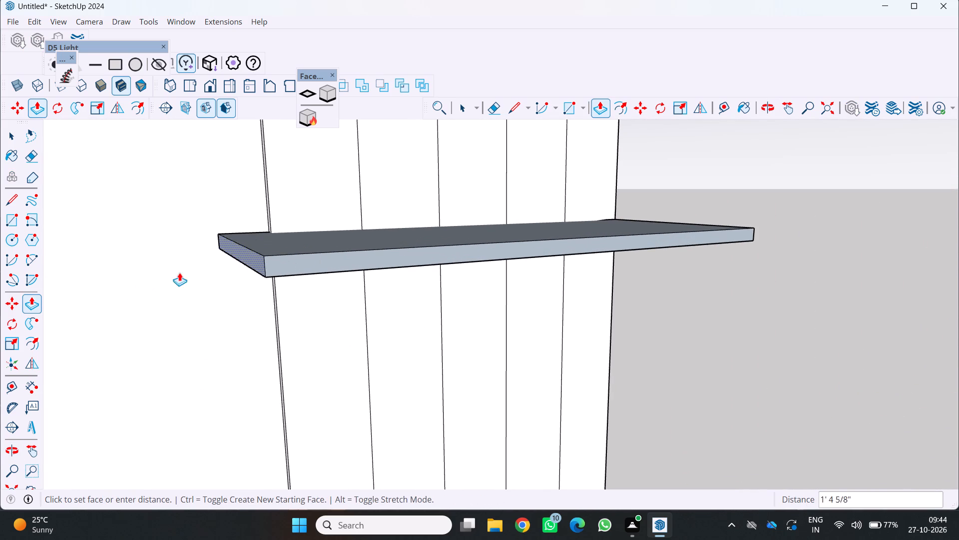
{"action": "left_click_drag", "start_coordinate": [179, 272], "coordinate": [62, 317]}
{"action": "scroll", "coordinate": [112, 290], "scroll_direction": "down", "scroll_amount": 19}
{"action": "scroll", "coordinate": [145, 283], "scroll_direction": "down", "scroll_amount": 2}
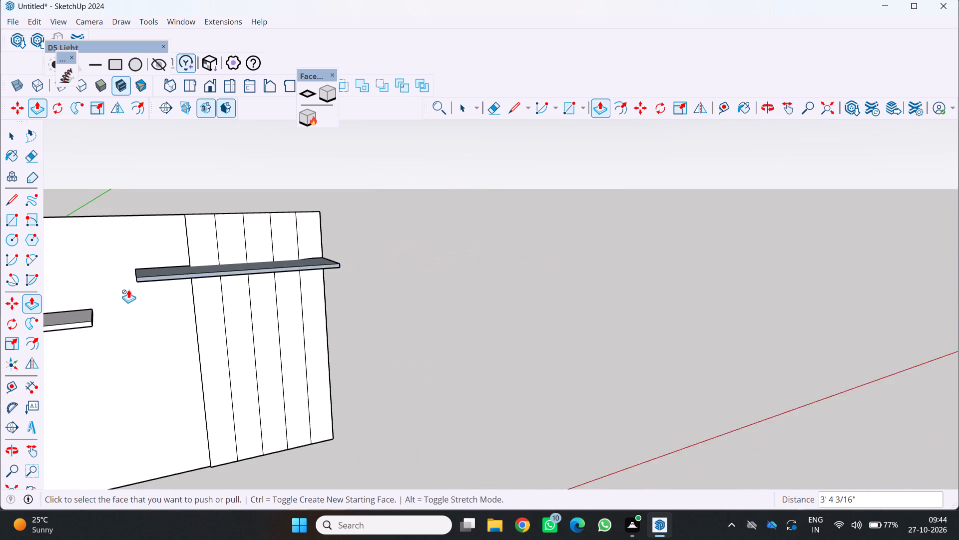
Extrude the upper shelf's inner end face a further 2' 3" or so across the recessed centre.
{"action": "scroll", "coordinate": [128, 289], "scroll_direction": "down", "scroll_amount": 6}
{"action": "middle_click_drag", "start_coordinate": [189, 273], "coordinate": [110, 298]}
{"action": "scroll", "coordinate": [145, 260], "scroll_direction": "up", "scroll_amount": 7}
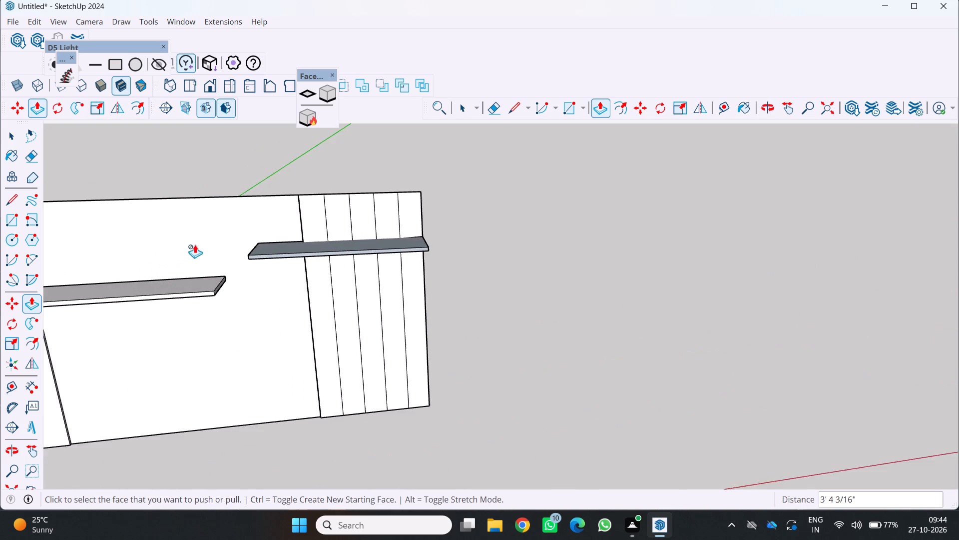
{"action": "scroll", "coordinate": [195, 244], "scroll_direction": "up", "scroll_amount": 3}
{"action": "middle_click_drag", "start_coordinate": [205, 251], "coordinate": [267, 271]}
{"action": "scroll", "coordinate": [242, 284], "scroll_direction": "up", "scroll_amount": 14}
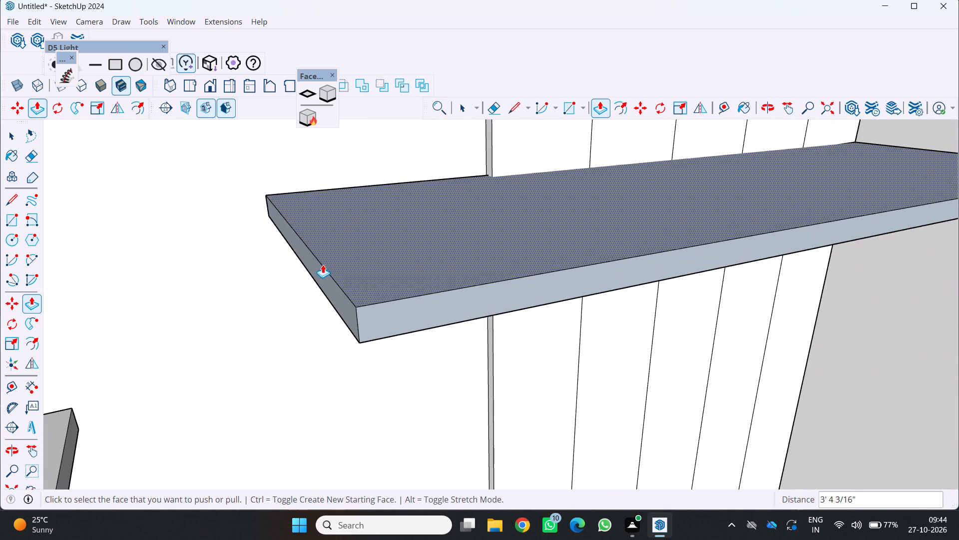
{"action": "left_click_drag", "start_coordinate": [309, 269], "coordinate": [0, 299]}
{"action": "scroll", "coordinate": [137, 275], "scroll_direction": "down", "scroll_amount": 4}
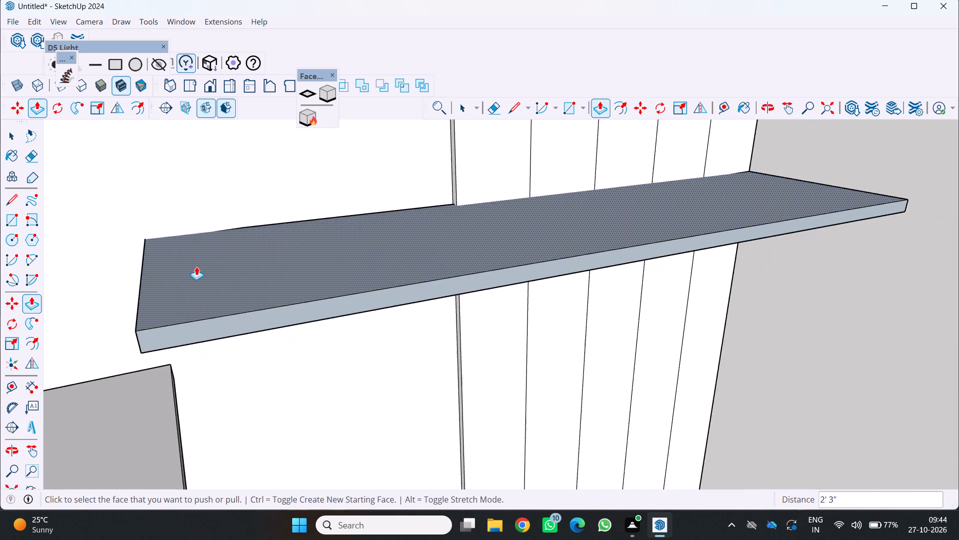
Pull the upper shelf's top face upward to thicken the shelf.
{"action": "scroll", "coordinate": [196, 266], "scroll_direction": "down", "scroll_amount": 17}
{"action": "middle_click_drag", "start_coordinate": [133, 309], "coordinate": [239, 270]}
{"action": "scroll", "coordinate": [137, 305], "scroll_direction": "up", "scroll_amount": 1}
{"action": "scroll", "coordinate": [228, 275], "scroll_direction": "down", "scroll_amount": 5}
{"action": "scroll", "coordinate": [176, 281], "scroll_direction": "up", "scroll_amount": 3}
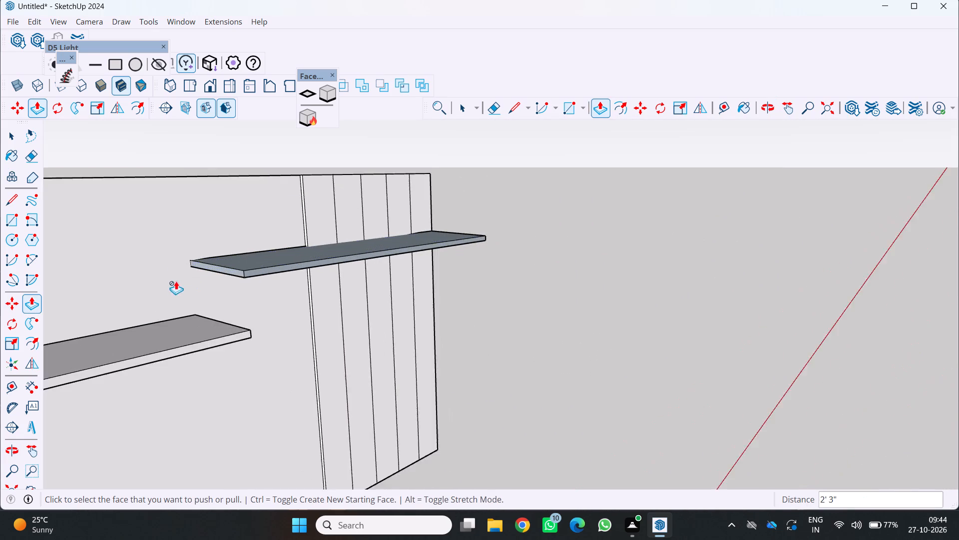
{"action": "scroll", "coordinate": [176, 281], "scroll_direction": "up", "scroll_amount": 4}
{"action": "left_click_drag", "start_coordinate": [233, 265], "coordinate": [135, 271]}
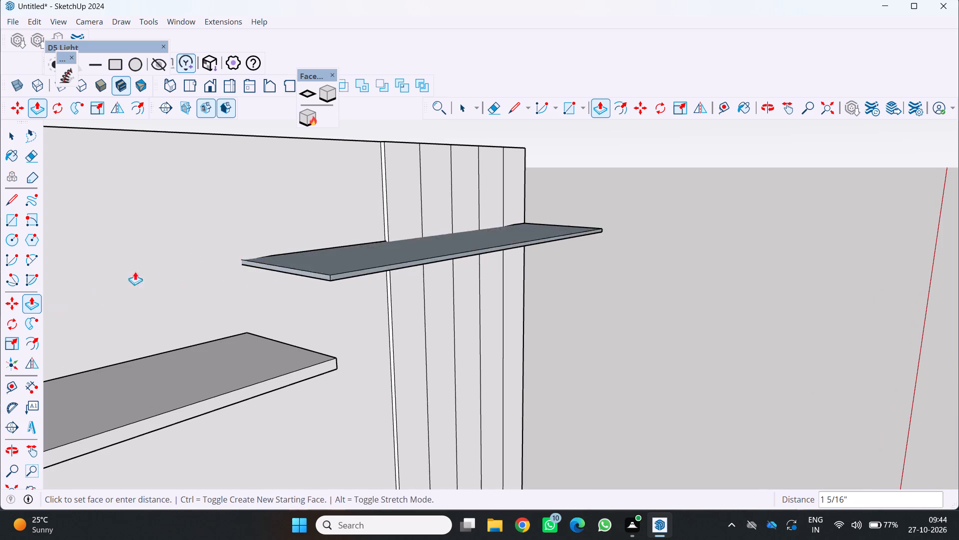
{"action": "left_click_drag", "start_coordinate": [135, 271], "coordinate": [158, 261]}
Extrude the upper shelf's inner end face further across the recessed centre so it overlaps above the lower shelf.
{"action": "left_click_drag", "start_coordinate": [283, 259], "coordinate": [142, 295]}
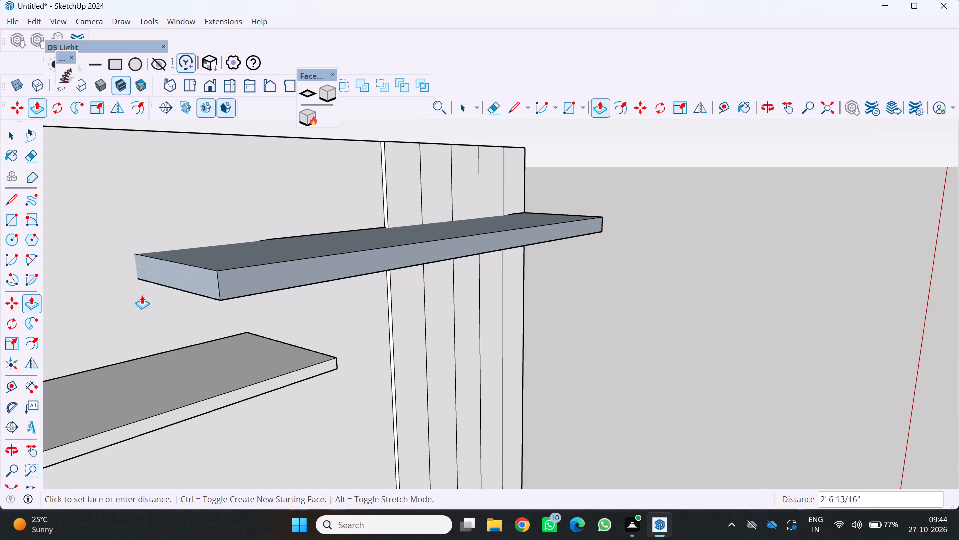
{"action": "left_click_drag", "start_coordinate": [142, 295], "coordinate": [71, 312]}
Push the upper shelf's top face down about 4 9/16" to make the shelf thinner.
{"action": "scroll", "coordinate": [162, 285], "scroll_direction": "down", "scroll_amount": 6}
{"action": "middle_click_drag", "start_coordinate": [337, 254], "coordinate": [244, 352]}
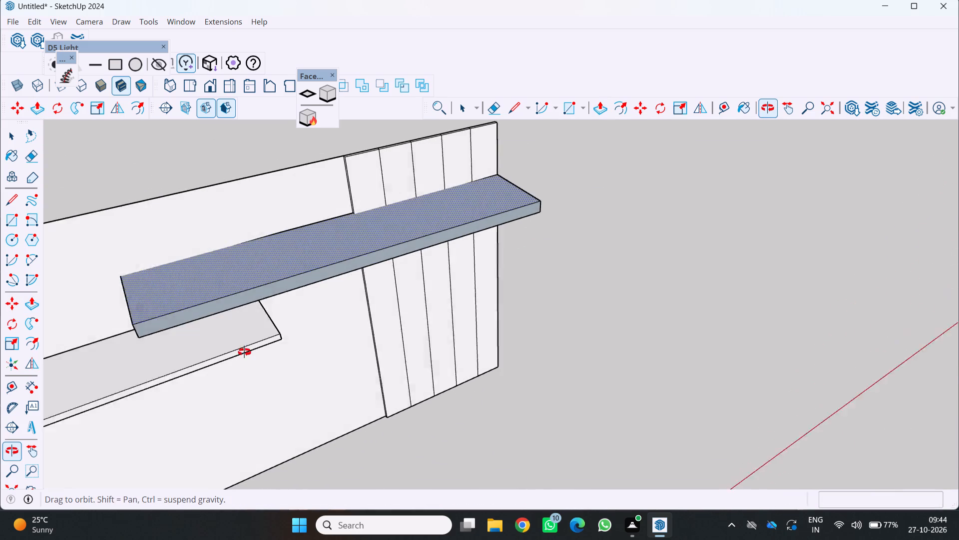
{"action": "middle_click_drag", "start_coordinate": [244, 352], "coordinate": [236, 346]}
{"action": "left_click_drag", "start_coordinate": [238, 264], "coordinate": [244, 270]}
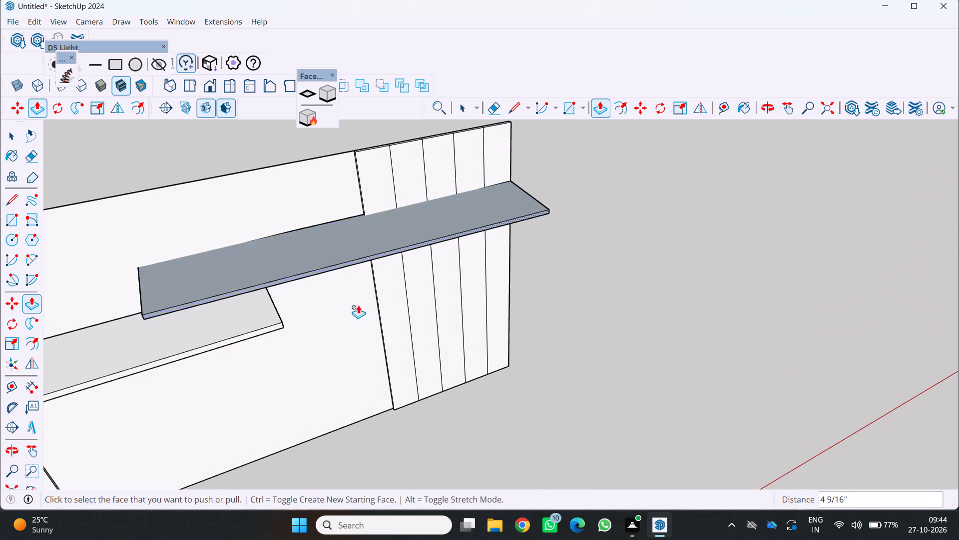
Raise the upper shelf's top face by about 1 1/8" to adjust its thickness.
{"action": "middle_click_drag", "start_coordinate": [354, 342], "coordinate": [324, 236]}
{"action": "scroll", "coordinate": [304, 199], "scroll_direction": "up", "scroll_amount": 6}
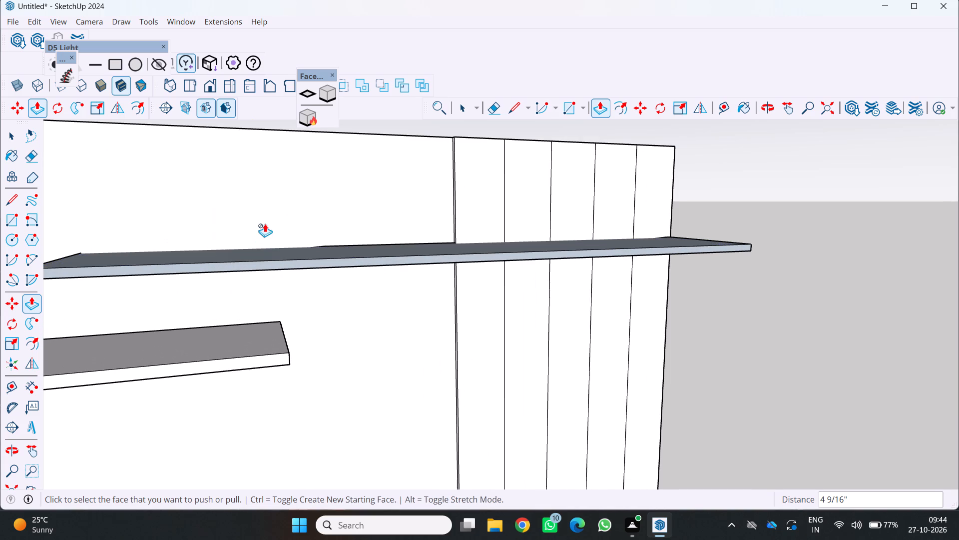
{"action": "left_click_drag", "start_coordinate": [264, 246], "coordinate": [267, 241]}
{"action": "scroll", "coordinate": [259, 249], "scroll_direction": "up", "scroll_amount": 5}
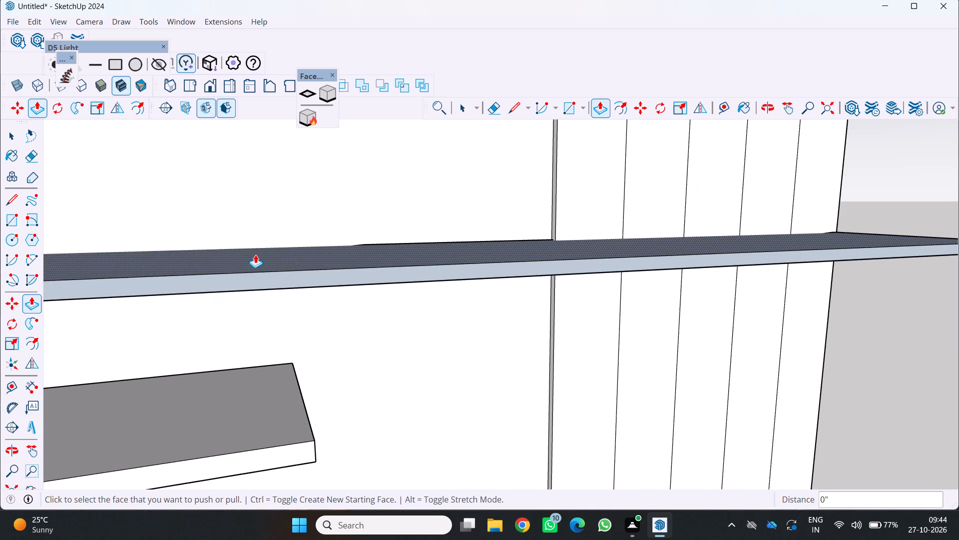
{"action": "left_click_drag", "start_coordinate": [255, 254], "coordinate": [259, 248]}
{"action": "scroll", "coordinate": [282, 297], "scroll_direction": "down", "scroll_amount": 5}
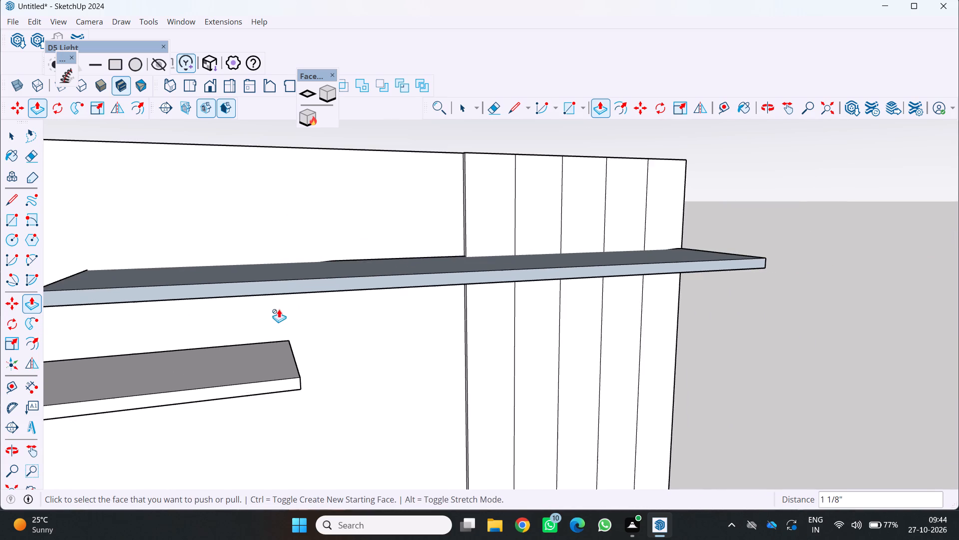
{"action": "scroll", "coordinate": [281, 320], "scroll_direction": "down", "scroll_amount": 6}
Reverse the upper shelf's top face so its front side points outward.
{"action": "key", "text": "space"}
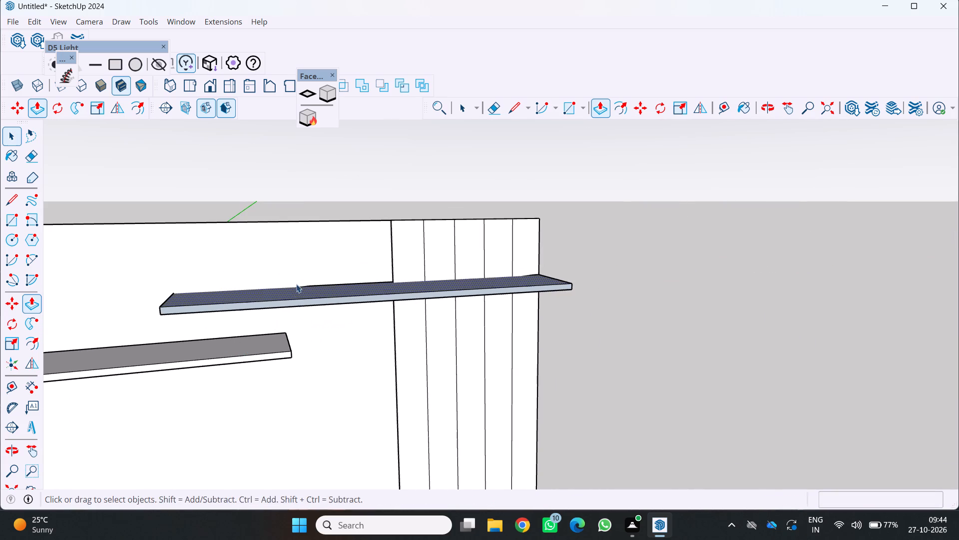
{"action": "middle_click_drag", "start_coordinate": [329, 266], "coordinate": [204, 307]}
{"action": "scroll", "coordinate": [261, 280], "scroll_direction": "up", "scroll_amount": 1}
{"action": "middle_click", "coordinate": [204, 307]}
{"action": "scroll", "coordinate": [324, 228], "scroll_direction": "up", "scroll_amount": 7}
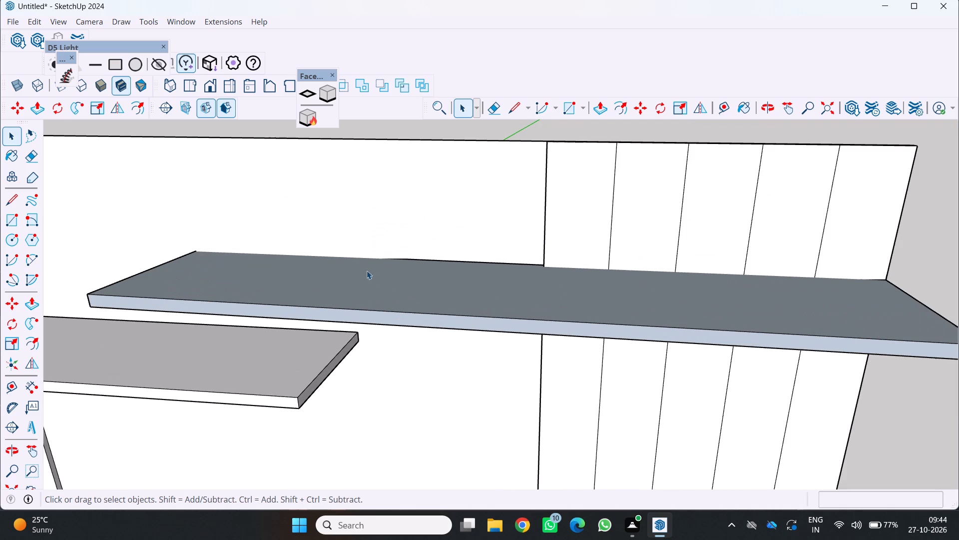
{"action": "triple_click", "coordinate": [368, 283]}
{"action": "left_click_drag", "start_coordinate": [361, 283], "coordinate": [356, 289]}
{"action": "double_click", "coordinate": [341, 309]}
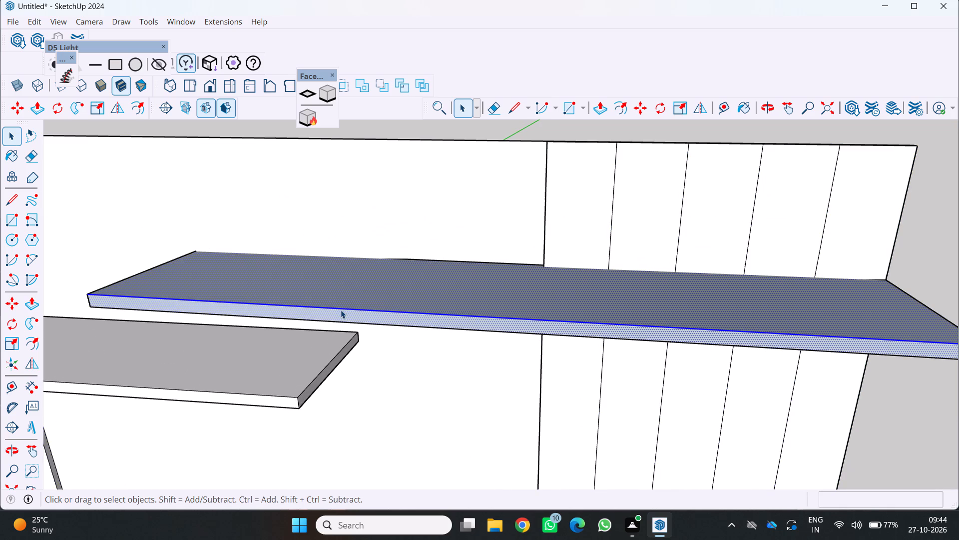
{"action": "left_click", "coordinate": [352, 299]}
{"action": "left_click", "coordinate": [351, 303]}
{"action": "left_click", "coordinate": [351, 302]}
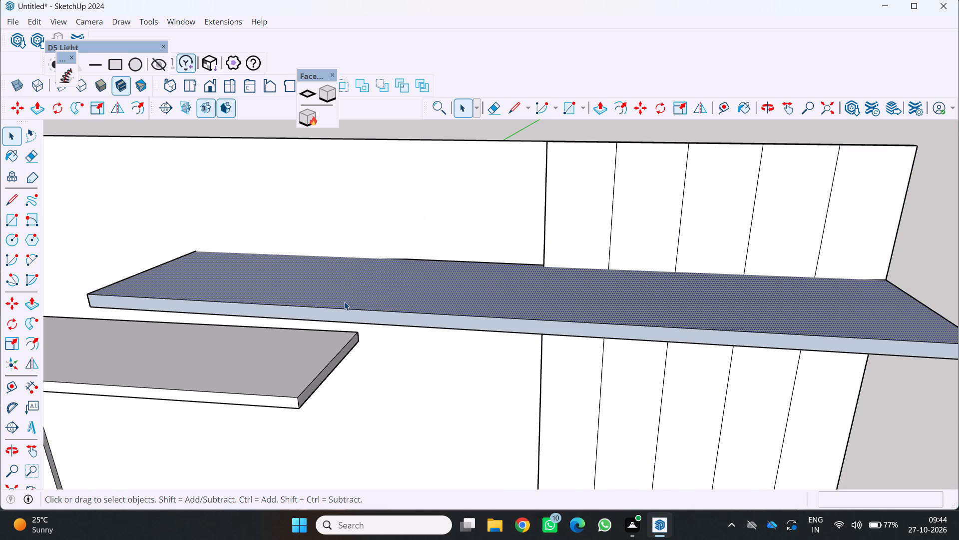
{"action": "right_click", "coordinate": [344, 301]}
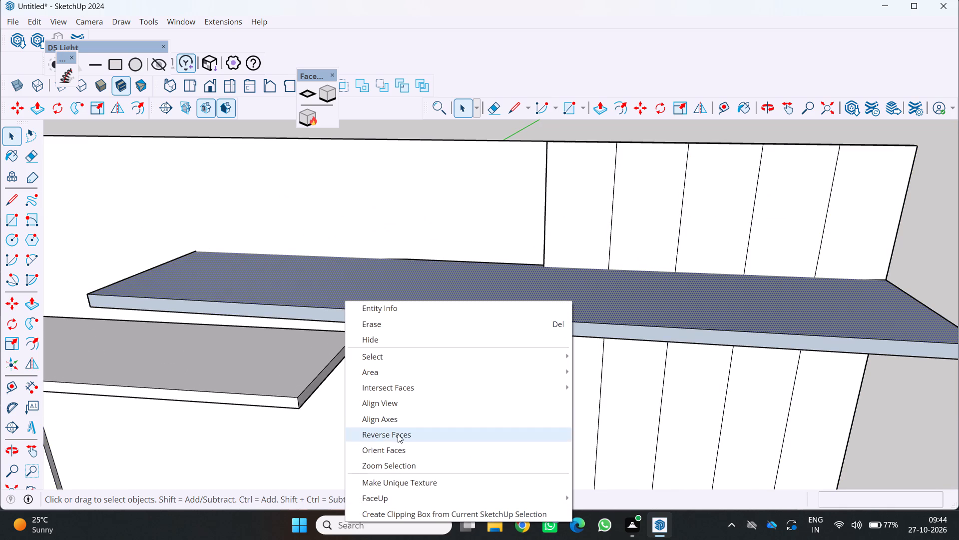
{"action": "left_click", "coordinate": [397, 431]}
Reverse the upper shelf's long front face so its front side points outward.
{"action": "scroll", "coordinate": [409, 351], "scroll_direction": "up", "scroll_amount": 4}
{"action": "middle_click_drag", "start_coordinate": [398, 358], "coordinate": [426, 318]}
{"action": "middle_click", "coordinate": [426, 318]}
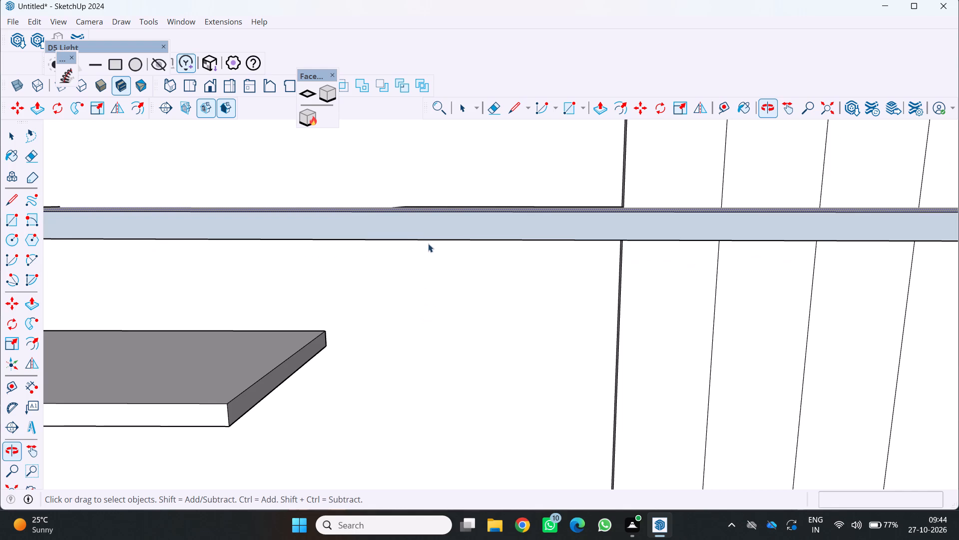
{"action": "left_click_drag", "start_coordinate": [429, 243], "coordinate": [431, 236]}
{"action": "left_click", "coordinate": [434, 229]}
{"action": "right_click", "coordinate": [432, 230]}
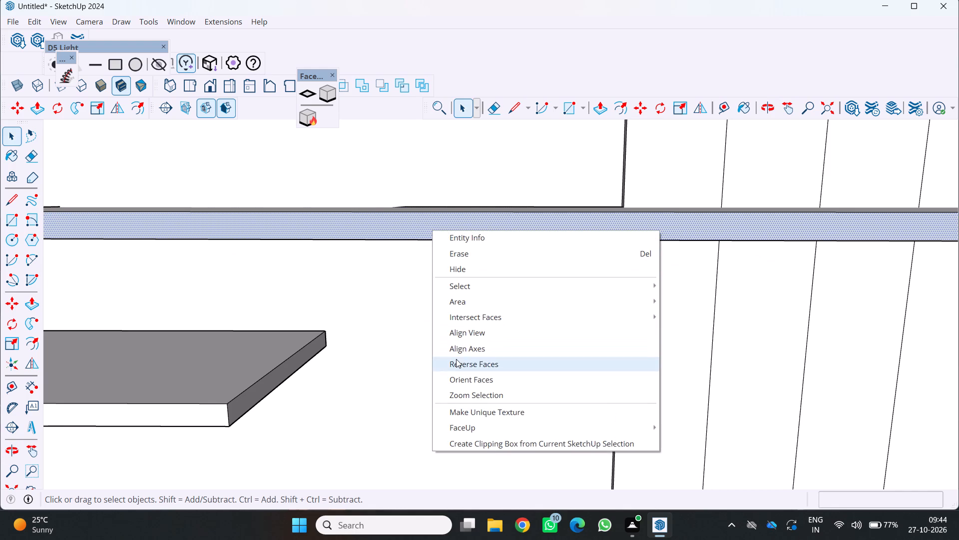
{"action": "left_click", "coordinate": [456, 359]}
Reverse the upper shelf's underside face so its front side points outward.
{"action": "middle_click_drag", "start_coordinate": [418, 347], "coordinate": [443, 263]}
{"action": "left_click", "coordinate": [456, 197]}
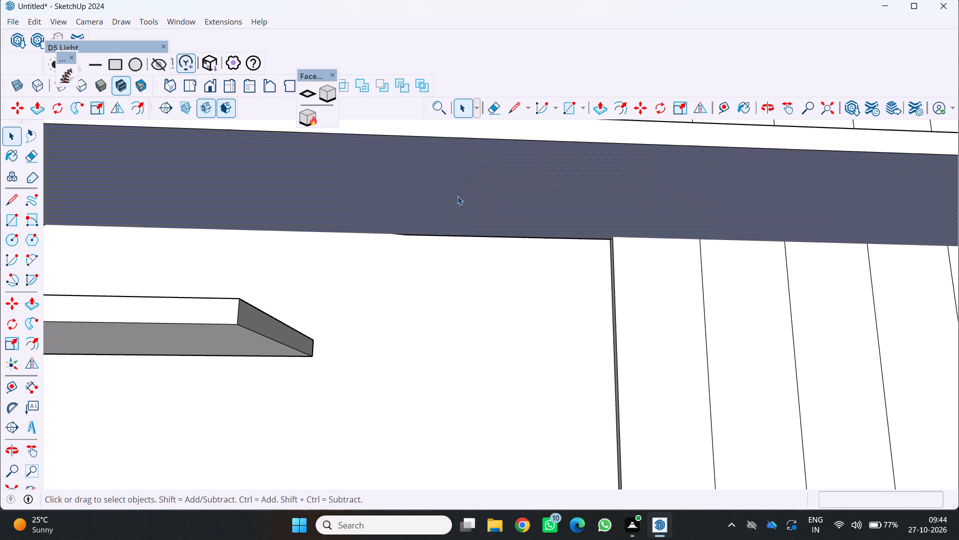
{"action": "right_click", "coordinate": [477, 195]}
{"action": "left_click", "coordinate": [505, 327]}
Examine the upper shelf against the panel, including its outer end at the edge of the side strips.
{"action": "scroll", "coordinate": [492, 323], "scroll_direction": "down", "scroll_amount": 10}
{"action": "middle_click_drag", "start_coordinate": [459, 325], "coordinate": [332, 441]}
{"action": "middle_click", "coordinate": [332, 440]}
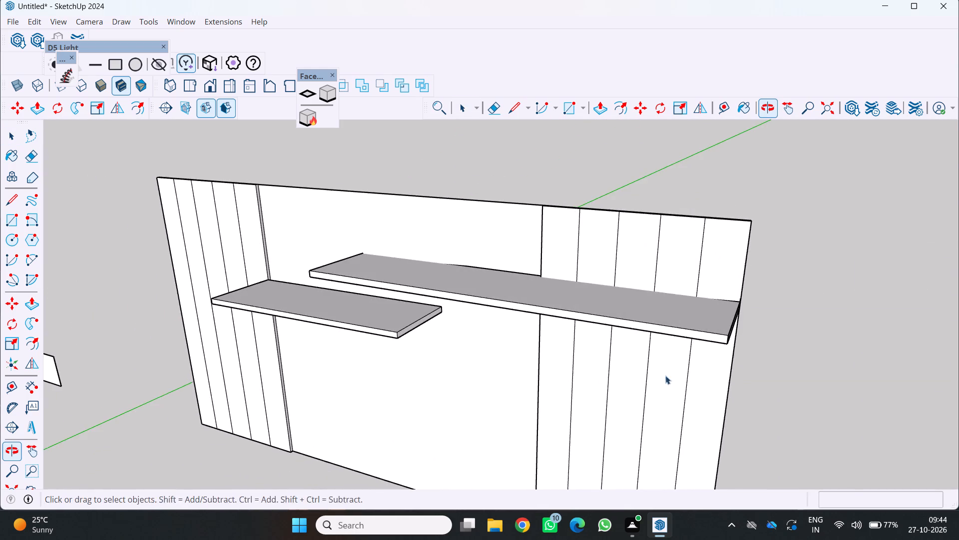
{"action": "middle_click_drag", "start_coordinate": [929, 376], "coordinate": [661, 368]}
{"action": "scroll", "coordinate": [518, 377], "scroll_direction": "up", "scroll_amount": 7}
{"action": "right_click_drag", "start_coordinate": [543, 324], "coordinate": [543, 329]}
{"action": "scroll", "coordinate": [551, 328], "scroll_direction": "down", "scroll_amount": 6}
{"action": "left_click", "coordinate": [319, 372]}
{"action": "scroll", "coordinate": [379, 319], "scroll_direction": "down", "scroll_amount": 10}
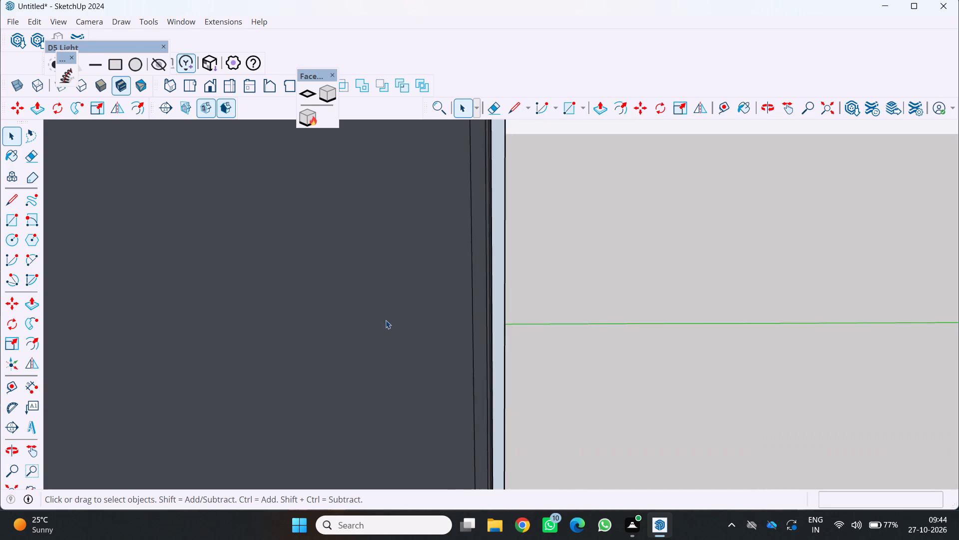
{"action": "scroll", "coordinate": [374, 344], "scroll_direction": "down", "scroll_amount": 1}
{"action": "middle_click_drag", "start_coordinate": [402, 352], "coordinate": [506, 399]}
{"action": "scroll", "coordinate": [503, 400], "scroll_direction": "down", "scroll_amount": 20}
{"action": "scroll", "coordinate": [503, 400], "scroll_direction": "down", "scroll_amount": 3}
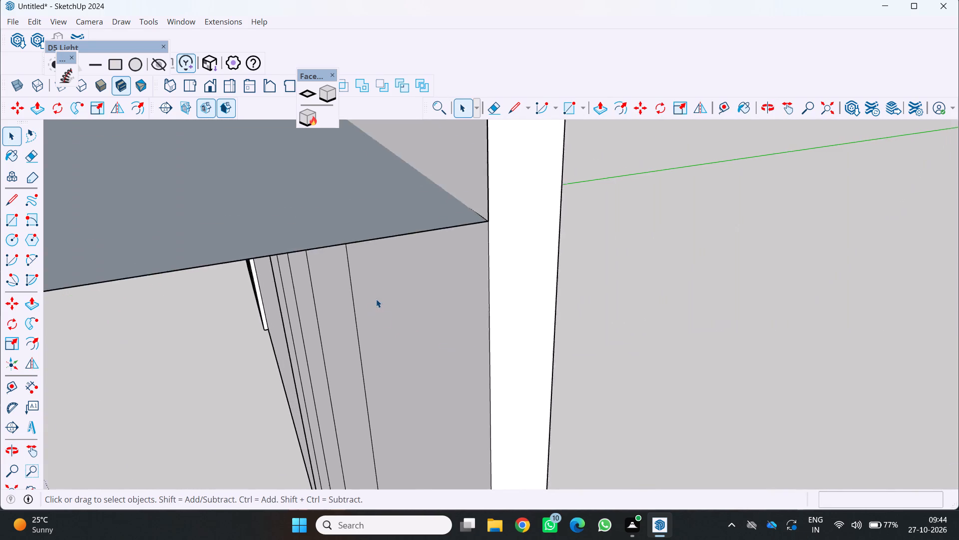
{"action": "scroll", "coordinate": [376, 299], "scroll_direction": "down", "scroll_amount": 10}
{"action": "scroll", "coordinate": [367, 316], "scroll_direction": "up", "scroll_amount": 1}
{"action": "middle_click_drag", "start_coordinate": [367, 315], "coordinate": [476, 229]}
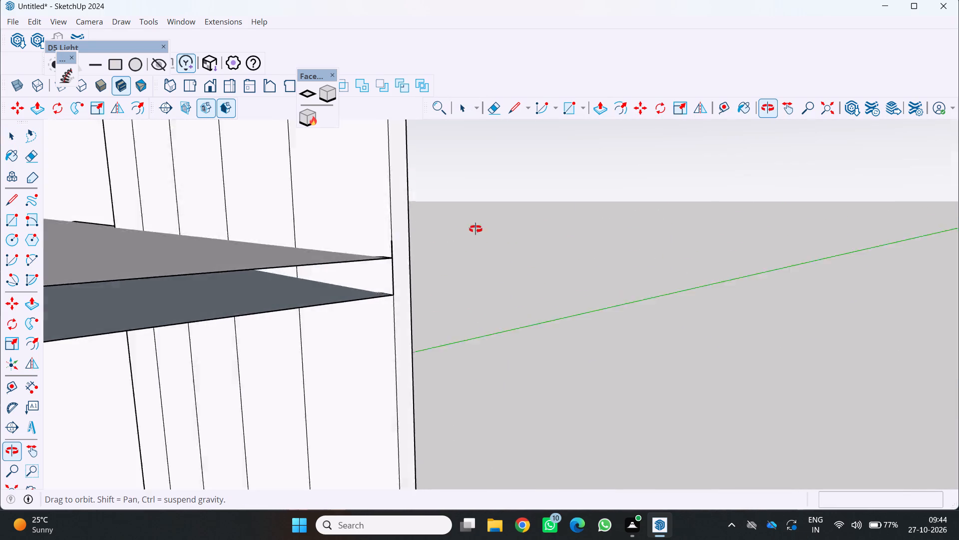
{"action": "middle_click_drag", "start_coordinate": [476, 229], "coordinate": [622, 285]}
{"action": "scroll", "coordinate": [618, 282], "scroll_direction": "down", "scroll_amount": 8}
{"action": "middle_click_drag", "start_coordinate": [520, 333], "coordinate": [450, 292]}
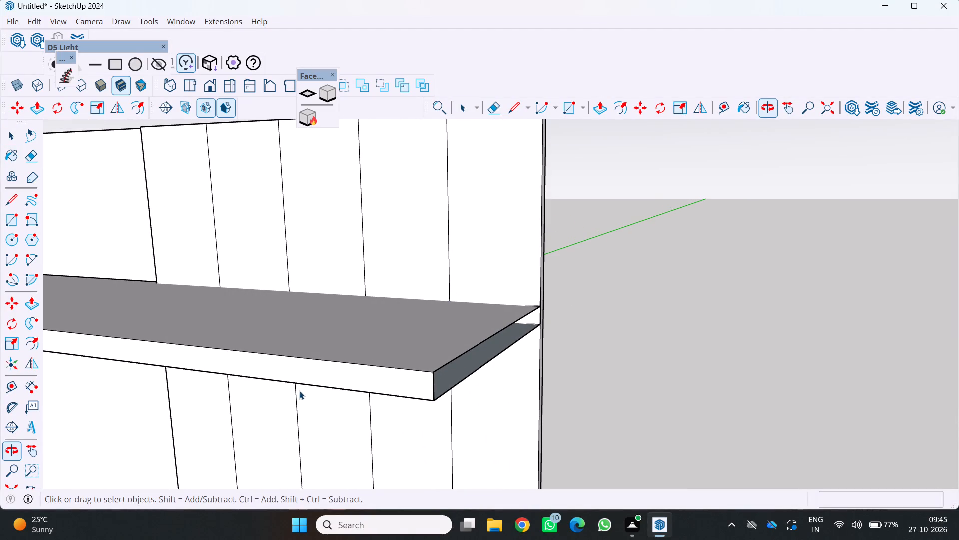
Close the upper shelf's outer end with a rectangle from its top back corner to its bottom front corner.
{"action": "left_click", "coordinate": [7, 219]}
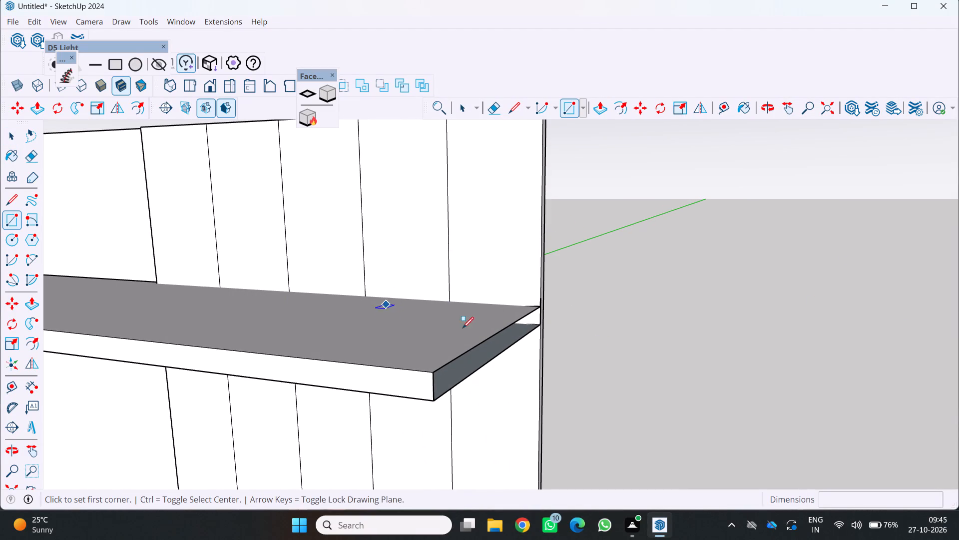
{"action": "scroll", "coordinate": [596, 346], "scroll_direction": "up", "scroll_amount": 3}
{"action": "scroll", "coordinate": [500, 253], "scroll_direction": "up", "scroll_amount": 1}
{"action": "scroll", "coordinate": [455, 310], "scroll_direction": "up", "scroll_amount": 4}
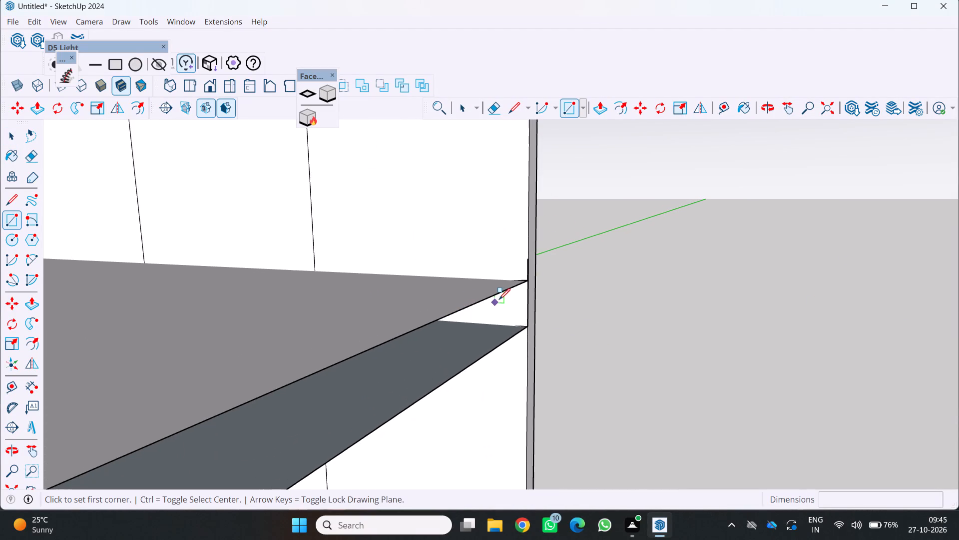
{"action": "scroll", "coordinate": [514, 301], "scroll_direction": "up", "scroll_amount": 10}
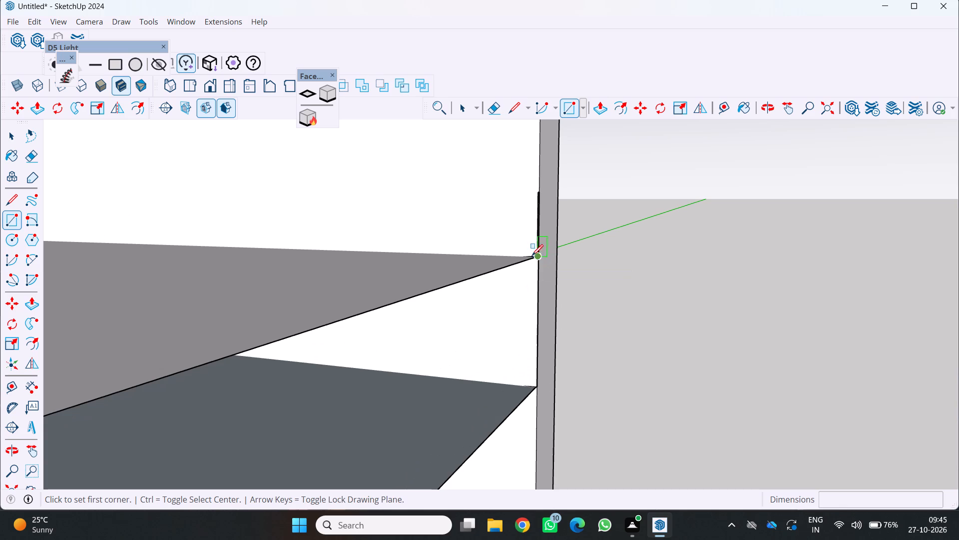
{"action": "left_click", "coordinate": [534, 261]}
{"action": "scroll", "coordinate": [490, 273], "scroll_direction": "down", "scroll_amount": 20}
{"action": "scroll", "coordinate": [490, 273], "scroll_direction": "down", "scroll_amount": 4}
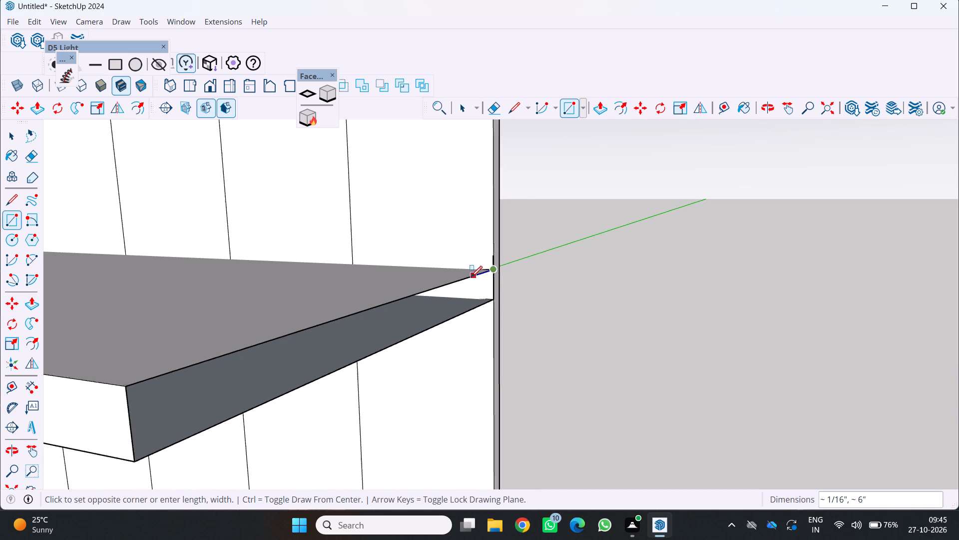
{"action": "scroll", "coordinate": [339, 353], "scroll_direction": "up", "scroll_amount": 9}
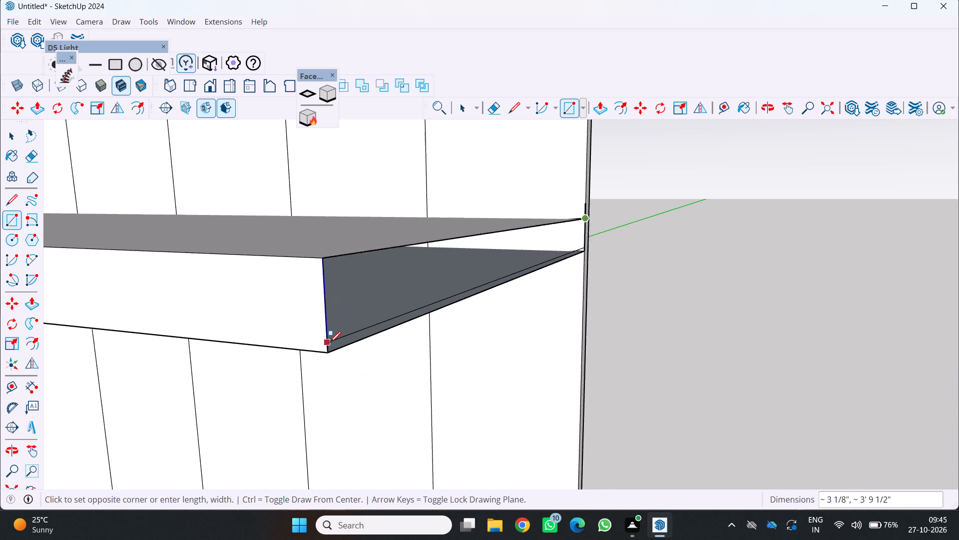
{"action": "scroll", "coordinate": [330, 342], "scroll_direction": "up", "scroll_amount": 1}
{"action": "left_click", "coordinate": [326, 359]}
Examine both shelves against the whole panel from below, above and the front.
{"action": "scroll", "coordinate": [347, 336], "scroll_direction": "down", "scroll_amount": 10}
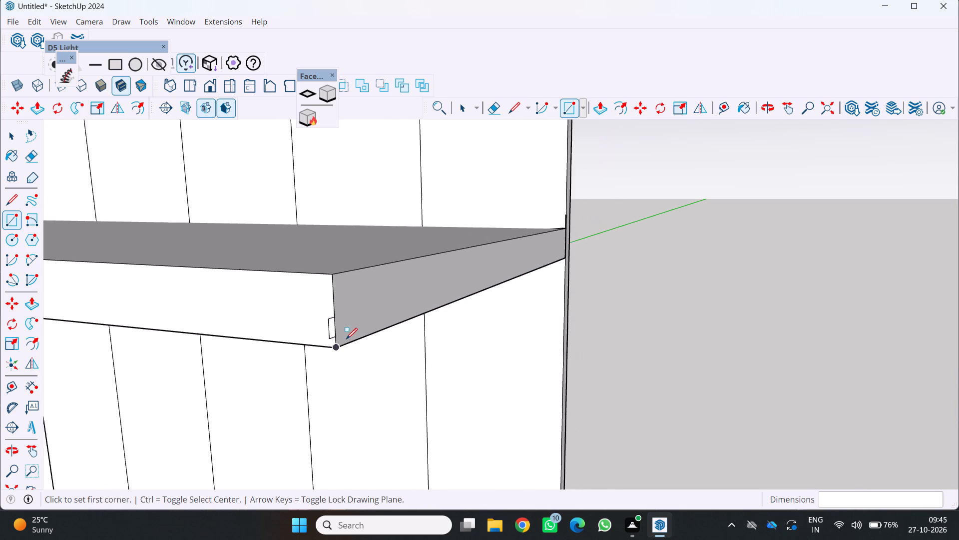
{"action": "scroll", "coordinate": [346, 339], "scroll_direction": "down", "scroll_amount": 7}
{"action": "key", "text": "space"}
{"action": "scroll", "coordinate": [676, 410], "scroll_direction": "down", "scroll_amount": 6}
{"action": "middle_click_drag", "start_coordinate": [666, 412], "coordinate": [790, 370]}
{"action": "scroll", "coordinate": [786, 373], "scroll_direction": "down", "scroll_amount": 11}
{"action": "middle_click_drag", "start_coordinate": [650, 384], "coordinate": [584, 312]}
{"action": "middle_click", "coordinate": [584, 312]}
{"action": "key", "text": "space"}
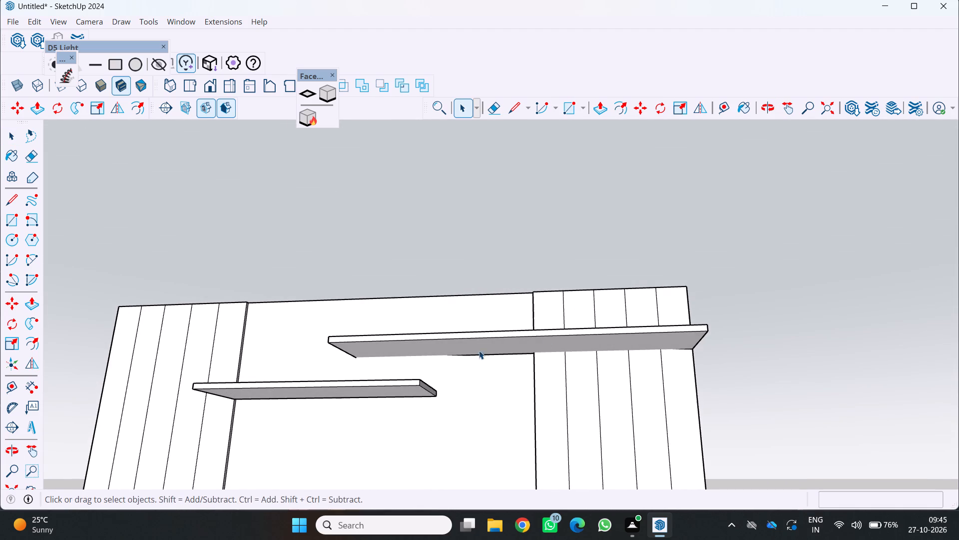
{"action": "scroll", "coordinate": [478, 348], "scroll_direction": "down", "scroll_amount": 5}
{"action": "middle_click_drag", "start_coordinate": [447, 376], "coordinate": [449, 465]}
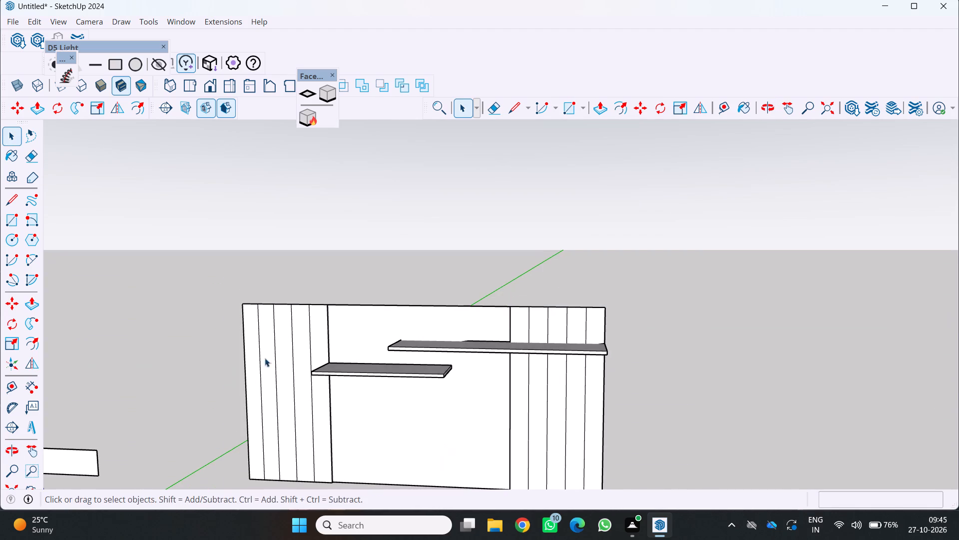
{"action": "middle_click_drag", "start_coordinate": [271, 347], "coordinate": [365, 297]}
{"action": "scroll", "coordinate": [289, 319], "scroll_direction": "down", "scroll_amount": 4}
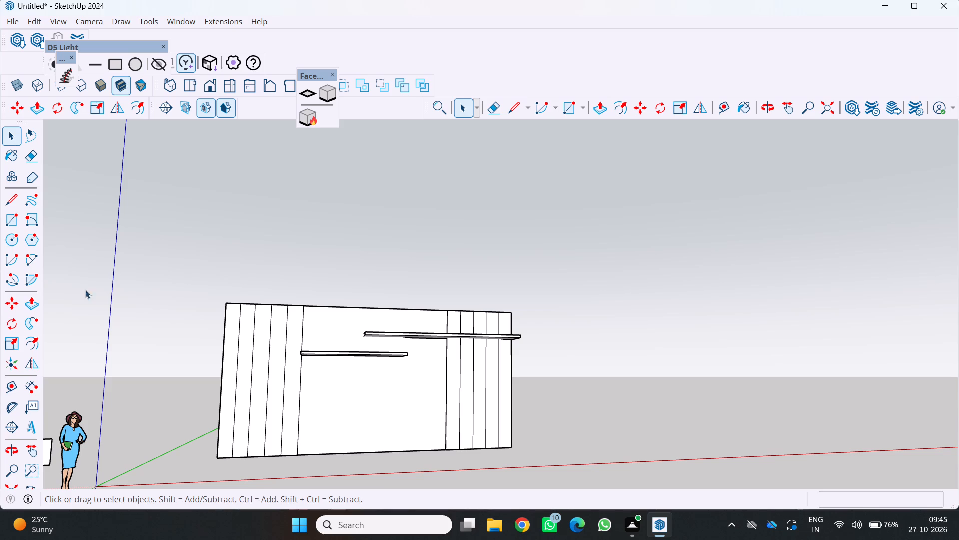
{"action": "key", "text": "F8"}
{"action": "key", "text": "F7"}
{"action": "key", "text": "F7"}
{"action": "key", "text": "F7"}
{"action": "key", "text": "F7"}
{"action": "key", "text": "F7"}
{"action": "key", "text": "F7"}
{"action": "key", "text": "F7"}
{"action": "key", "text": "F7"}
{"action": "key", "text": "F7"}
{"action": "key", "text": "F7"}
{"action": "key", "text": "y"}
Examine the panel and its two shelves from above, below and both sides.
{"action": "middle_click_drag", "start_coordinate": [370, 528], "coordinate": [212, 519]}
{"action": "middle_click", "coordinate": [212, 519]}
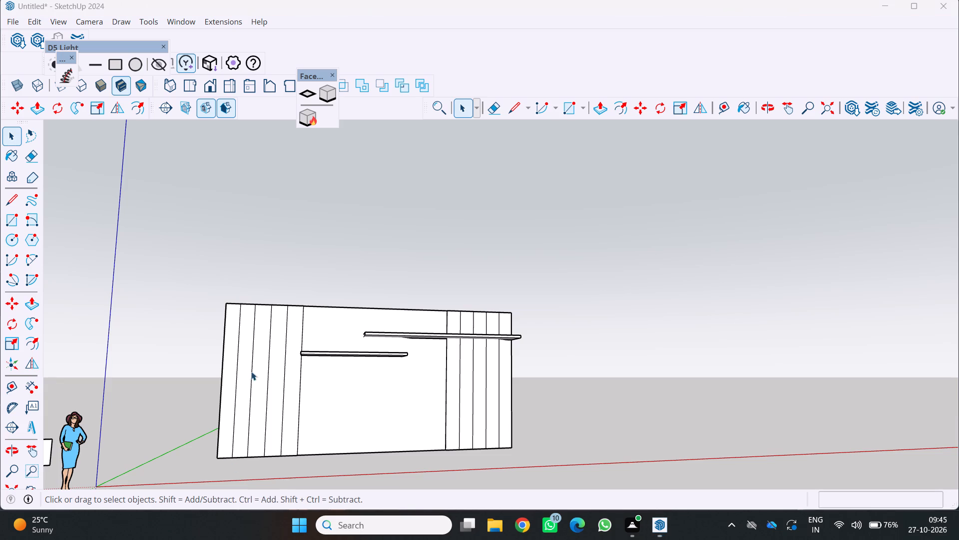
{"action": "scroll", "coordinate": [251, 372], "scroll_direction": "down", "scroll_amount": 2}
{"action": "middle_click_drag", "start_coordinate": [265, 390], "coordinate": [154, 438]}
{"action": "scroll", "coordinate": [417, 360], "scroll_direction": "up", "scroll_amount": 3}
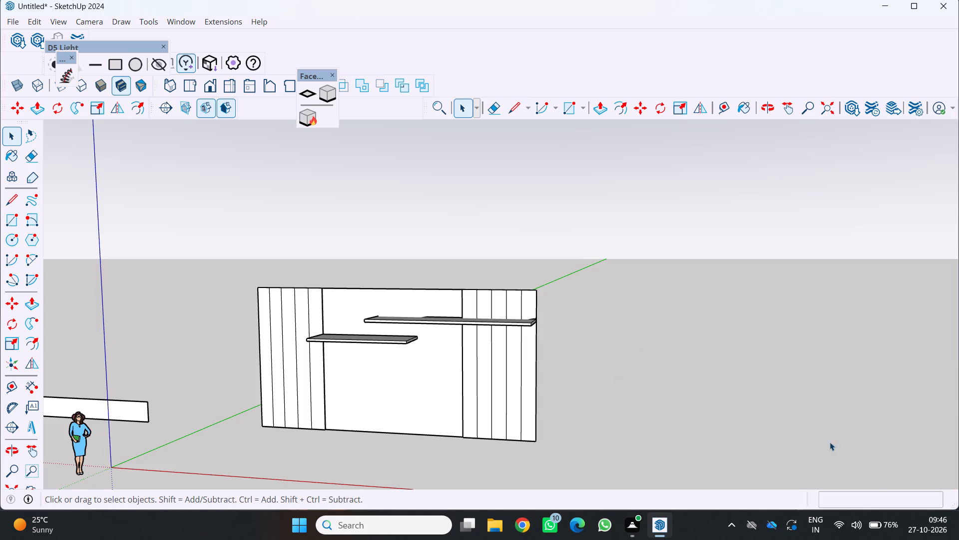
{"action": "middle_click_drag", "start_coordinate": [860, 435], "coordinate": [799, 398]}
{"action": "middle_click", "coordinate": [798, 394]}
{"action": "scroll", "coordinate": [798, 392], "scroll_direction": "up", "scroll_amount": 1}
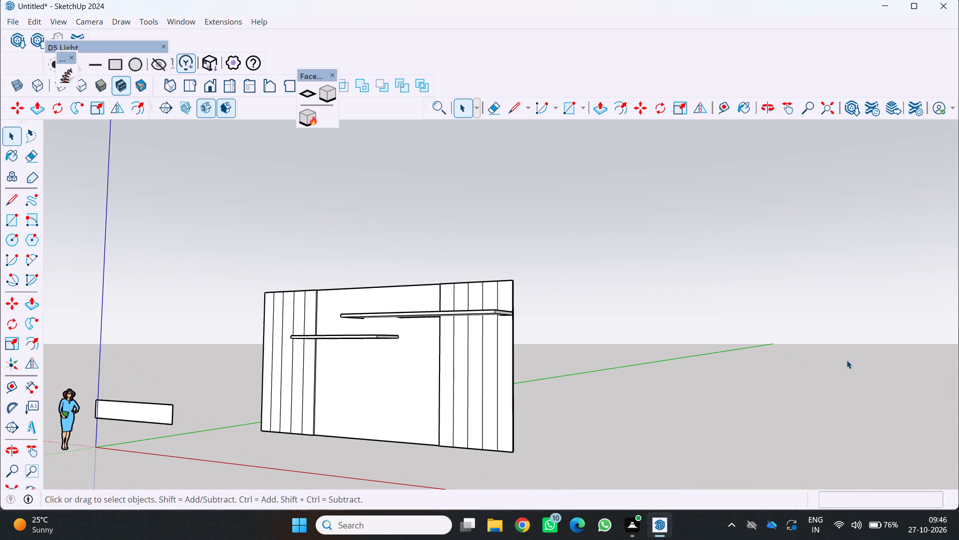
{"action": "middle_click_drag", "start_coordinate": [335, 394], "coordinate": [520, 423]}
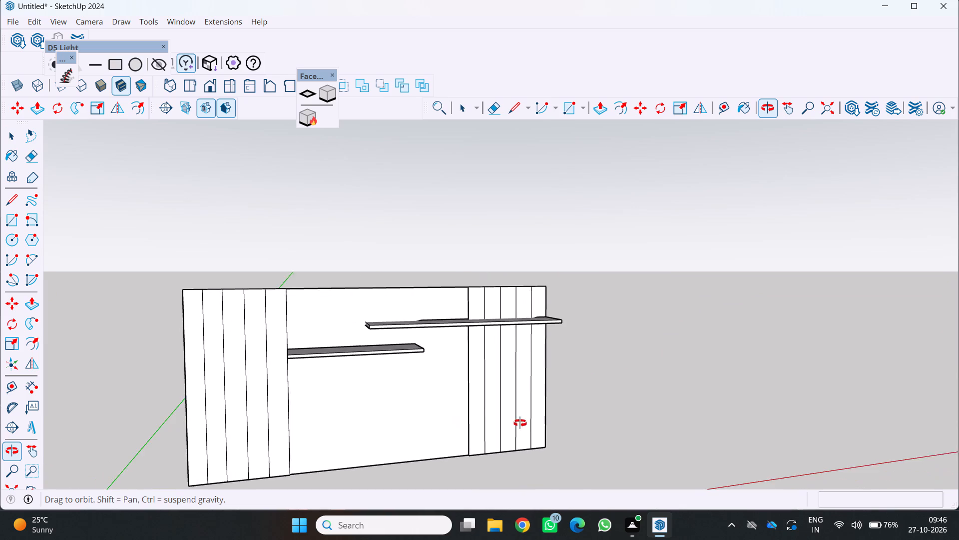
{"action": "middle_click_drag", "start_coordinate": [520, 423], "coordinate": [522, 423]}
{"action": "scroll", "coordinate": [351, 422], "scroll_direction": "down", "scroll_amount": 3}
{"action": "middle_click_drag", "start_coordinate": [311, 439], "coordinate": [346, 417]}
{"action": "scroll", "coordinate": [264, 421], "scroll_direction": "up", "scroll_amount": 2}
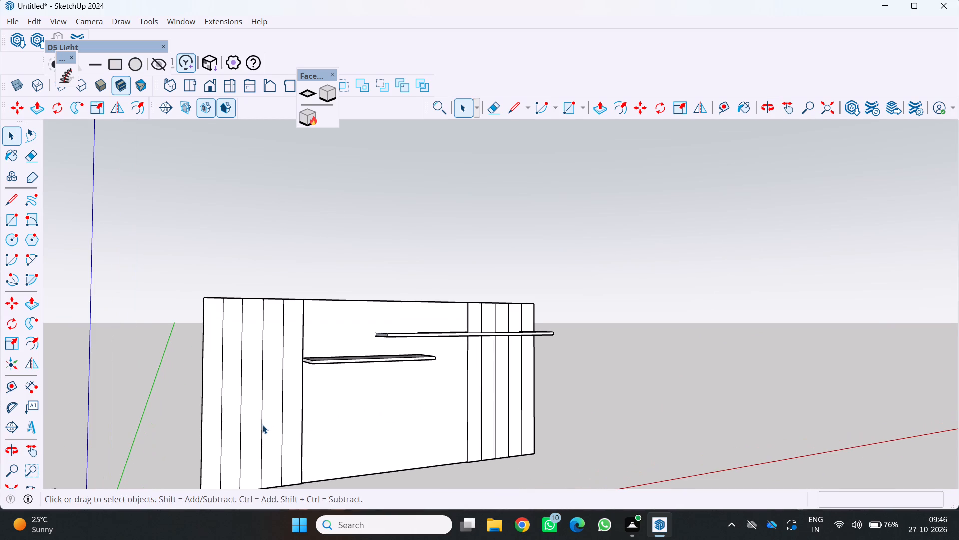
{"action": "scroll", "coordinate": [230, 422], "scroll_direction": "down", "scroll_amount": 5}
{"action": "middle_click_drag", "start_coordinate": [285, 402], "coordinate": [315, 454]}
{"action": "scroll", "coordinate": [315, 456], "scroll_direction": "down", "scroll_amount": 5}
{"action": "middle_click_drag", "start_coordinate": [314, 452], "coordinate": [283, 424]}
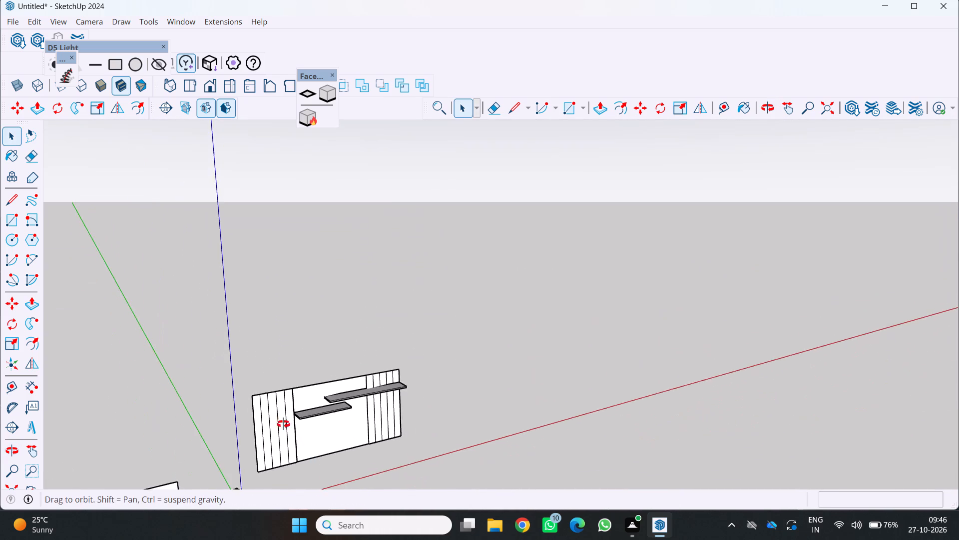
{"action": "middle_click_drag", "start_coordinate": [283, 424], "coordinate": [234, 365]}
{"action": "scroll", "coordinate": [266, 400], "scroll_direction": "up", "scroll_amount": 1}
{"action": "middle_click", "coordinate": [232, 364]}
{"action": "scroll", "coordinate": [270, 422], "scroll_direction": "up", "scroll_amount": 5}
{"action": "middle_click_drag", "start_coordinate": [272, 428], "coordinate": [200, 463]}
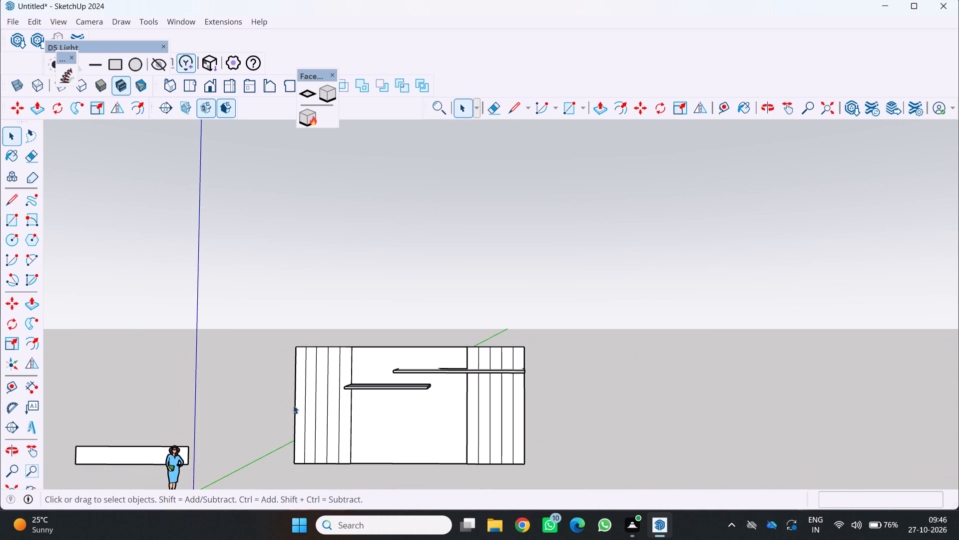
{"action": "scroll", "coordinate": [257, 418], "scroll_direction": "up", "scroll_amount": 1}
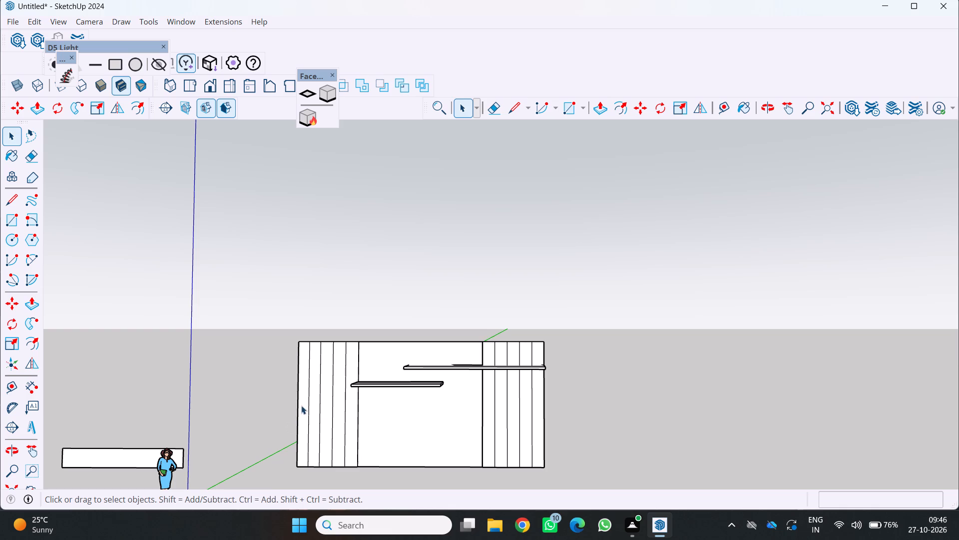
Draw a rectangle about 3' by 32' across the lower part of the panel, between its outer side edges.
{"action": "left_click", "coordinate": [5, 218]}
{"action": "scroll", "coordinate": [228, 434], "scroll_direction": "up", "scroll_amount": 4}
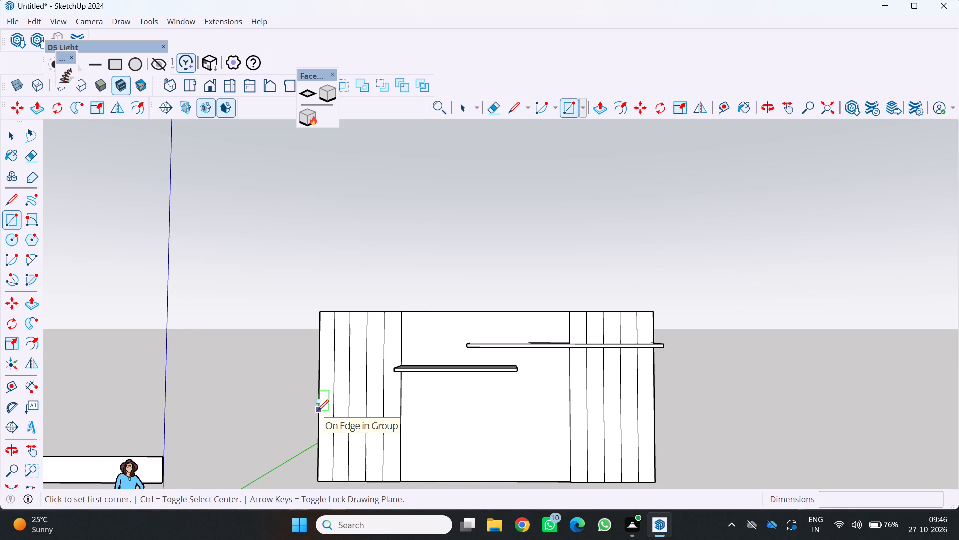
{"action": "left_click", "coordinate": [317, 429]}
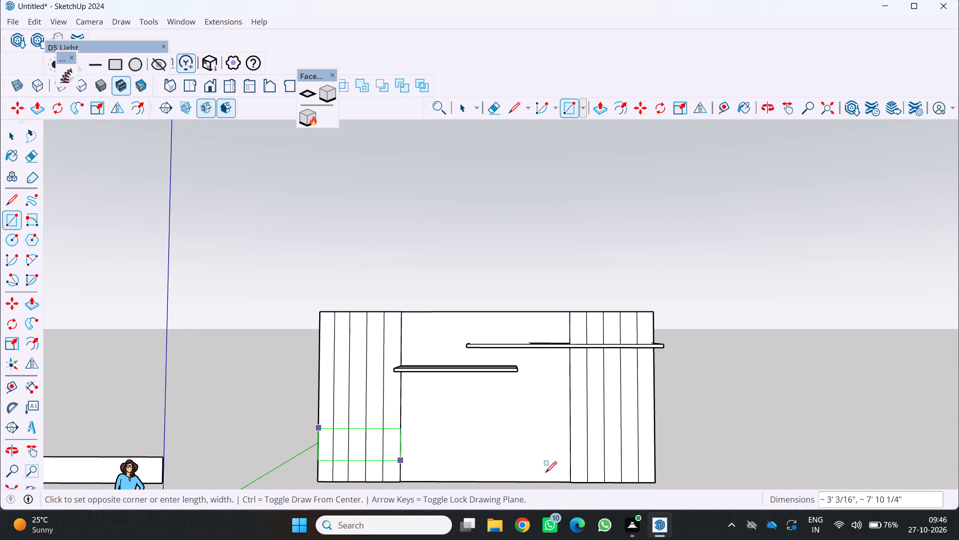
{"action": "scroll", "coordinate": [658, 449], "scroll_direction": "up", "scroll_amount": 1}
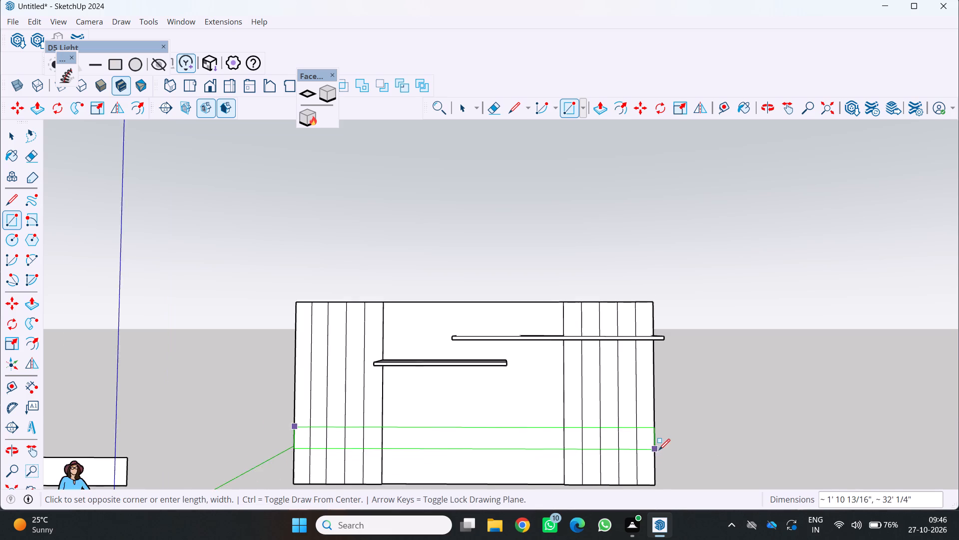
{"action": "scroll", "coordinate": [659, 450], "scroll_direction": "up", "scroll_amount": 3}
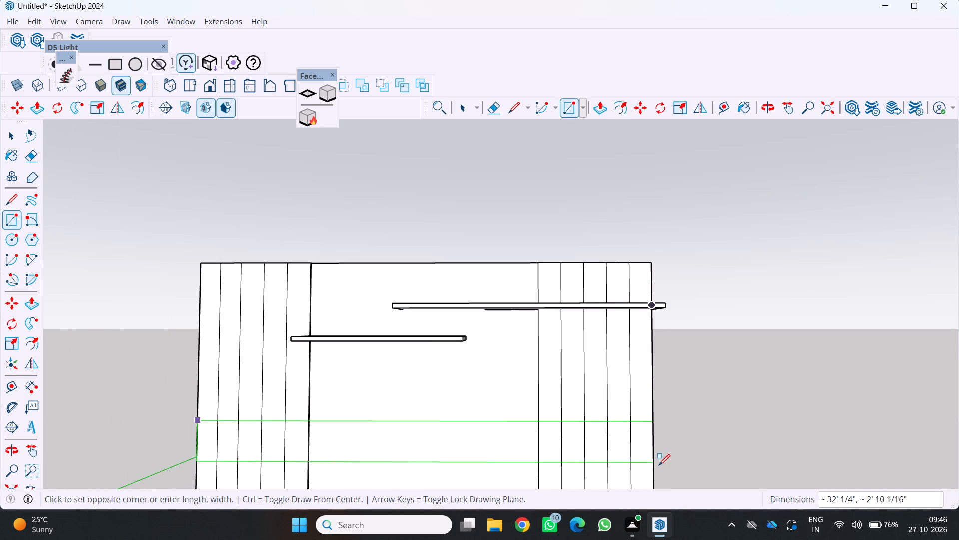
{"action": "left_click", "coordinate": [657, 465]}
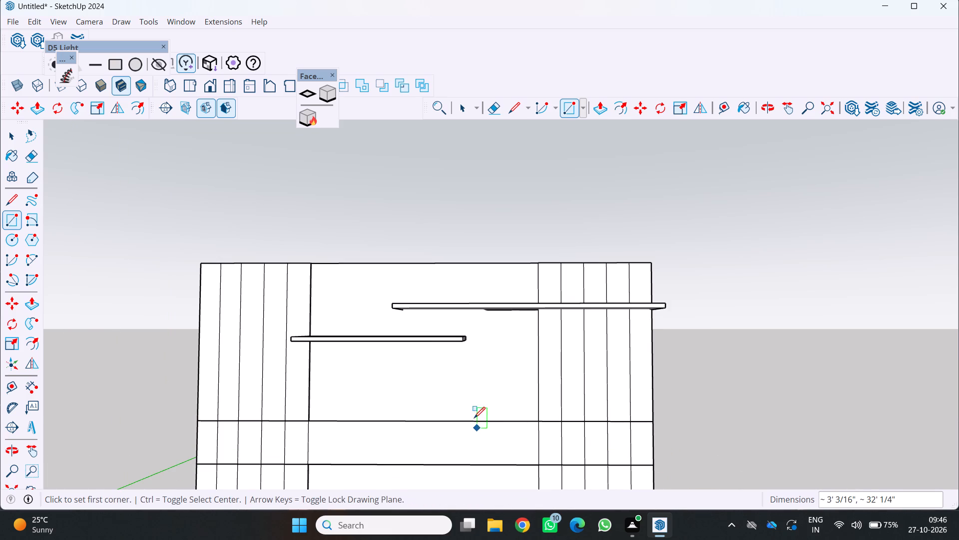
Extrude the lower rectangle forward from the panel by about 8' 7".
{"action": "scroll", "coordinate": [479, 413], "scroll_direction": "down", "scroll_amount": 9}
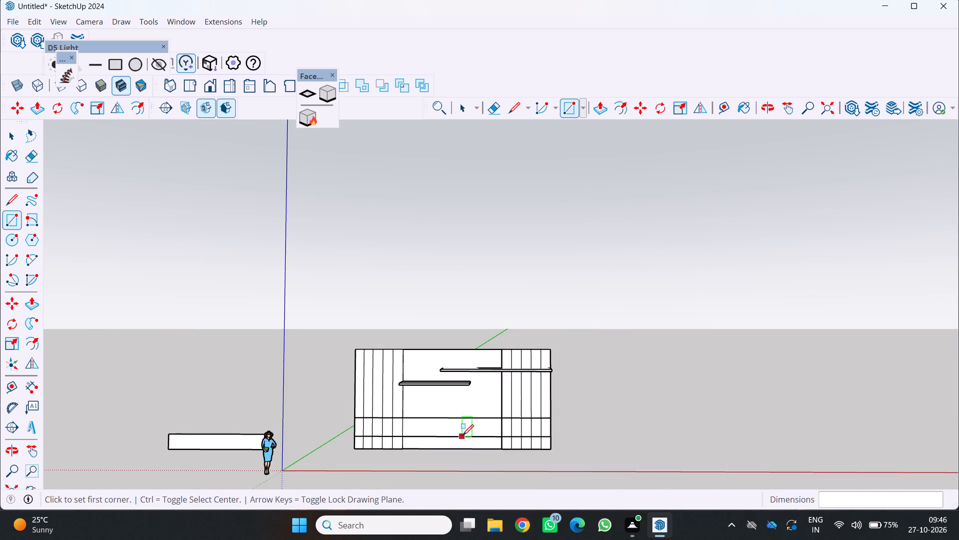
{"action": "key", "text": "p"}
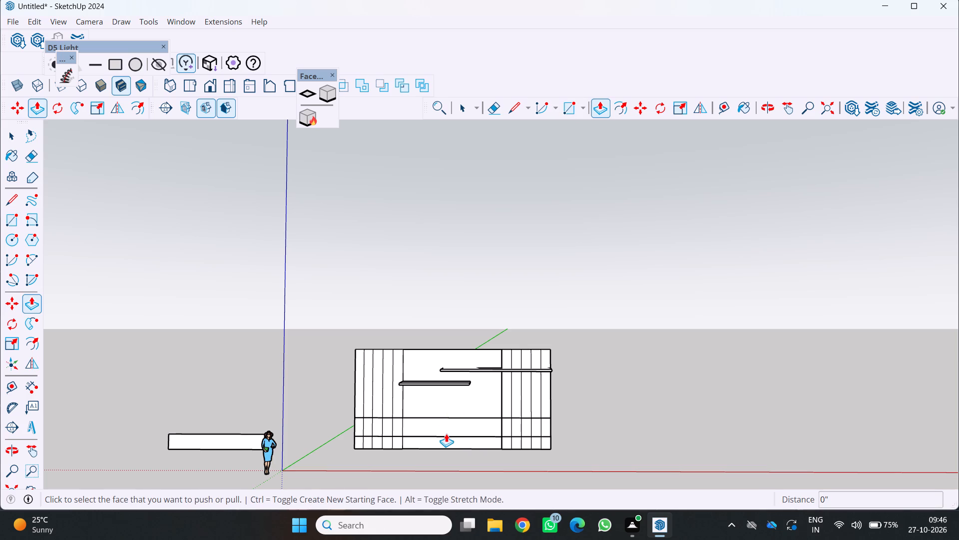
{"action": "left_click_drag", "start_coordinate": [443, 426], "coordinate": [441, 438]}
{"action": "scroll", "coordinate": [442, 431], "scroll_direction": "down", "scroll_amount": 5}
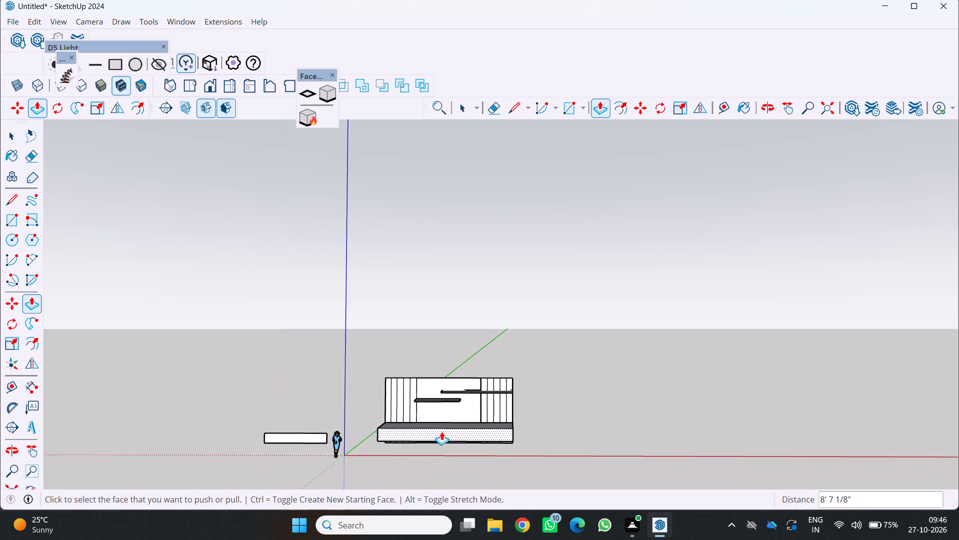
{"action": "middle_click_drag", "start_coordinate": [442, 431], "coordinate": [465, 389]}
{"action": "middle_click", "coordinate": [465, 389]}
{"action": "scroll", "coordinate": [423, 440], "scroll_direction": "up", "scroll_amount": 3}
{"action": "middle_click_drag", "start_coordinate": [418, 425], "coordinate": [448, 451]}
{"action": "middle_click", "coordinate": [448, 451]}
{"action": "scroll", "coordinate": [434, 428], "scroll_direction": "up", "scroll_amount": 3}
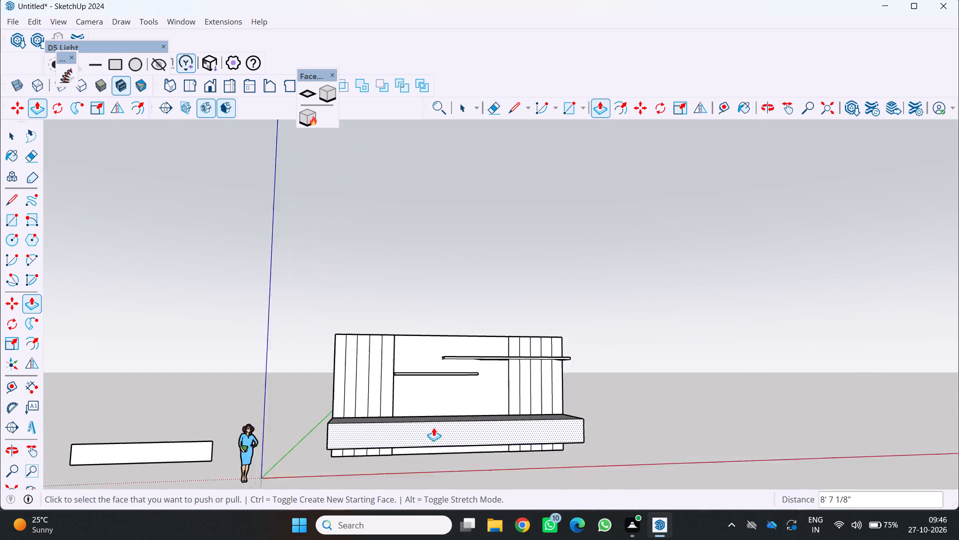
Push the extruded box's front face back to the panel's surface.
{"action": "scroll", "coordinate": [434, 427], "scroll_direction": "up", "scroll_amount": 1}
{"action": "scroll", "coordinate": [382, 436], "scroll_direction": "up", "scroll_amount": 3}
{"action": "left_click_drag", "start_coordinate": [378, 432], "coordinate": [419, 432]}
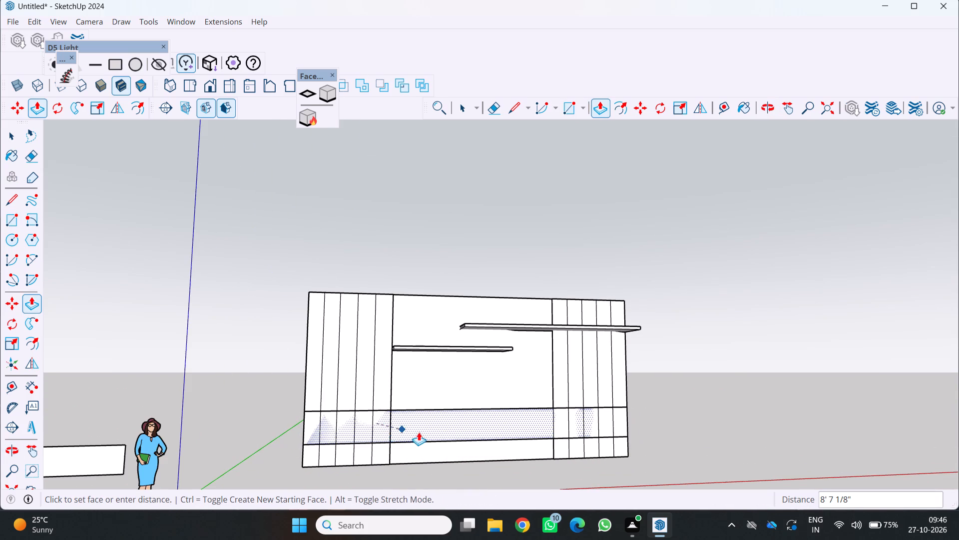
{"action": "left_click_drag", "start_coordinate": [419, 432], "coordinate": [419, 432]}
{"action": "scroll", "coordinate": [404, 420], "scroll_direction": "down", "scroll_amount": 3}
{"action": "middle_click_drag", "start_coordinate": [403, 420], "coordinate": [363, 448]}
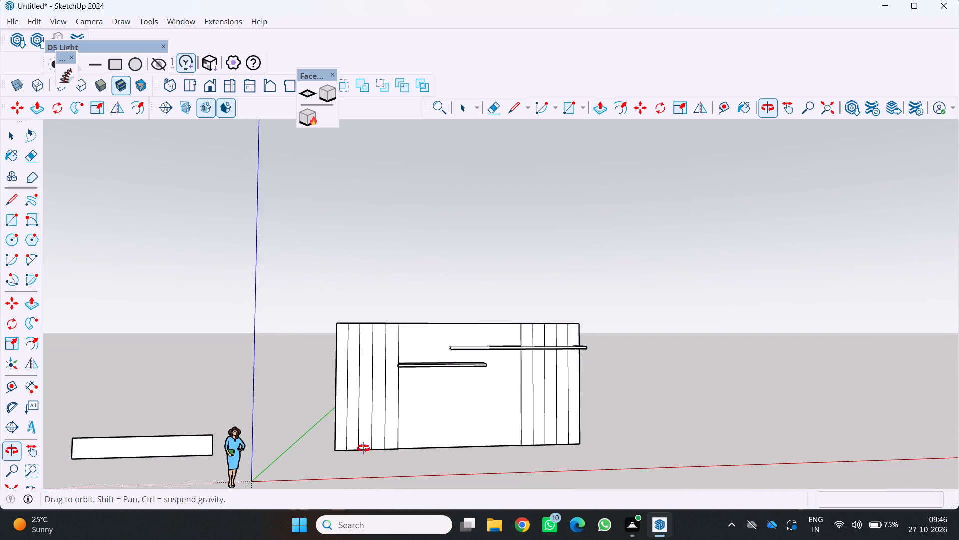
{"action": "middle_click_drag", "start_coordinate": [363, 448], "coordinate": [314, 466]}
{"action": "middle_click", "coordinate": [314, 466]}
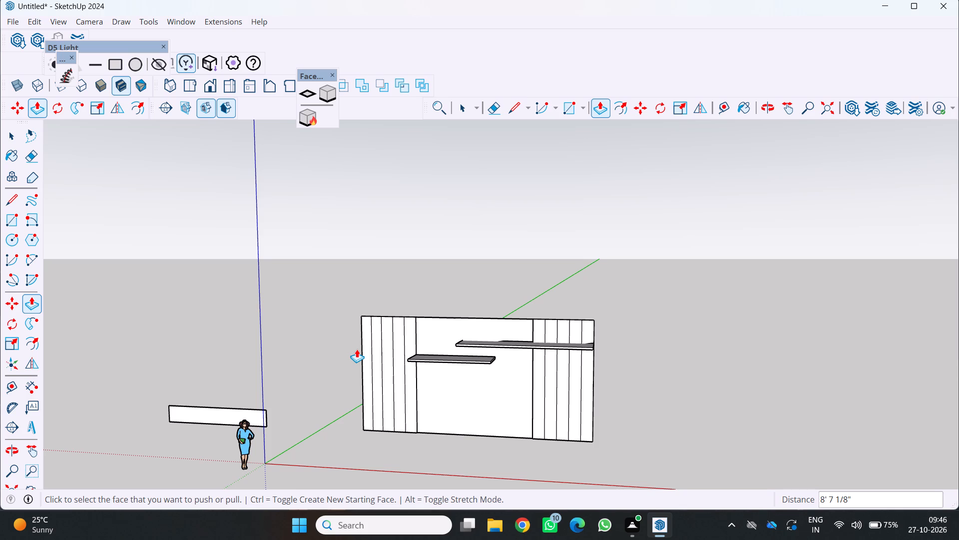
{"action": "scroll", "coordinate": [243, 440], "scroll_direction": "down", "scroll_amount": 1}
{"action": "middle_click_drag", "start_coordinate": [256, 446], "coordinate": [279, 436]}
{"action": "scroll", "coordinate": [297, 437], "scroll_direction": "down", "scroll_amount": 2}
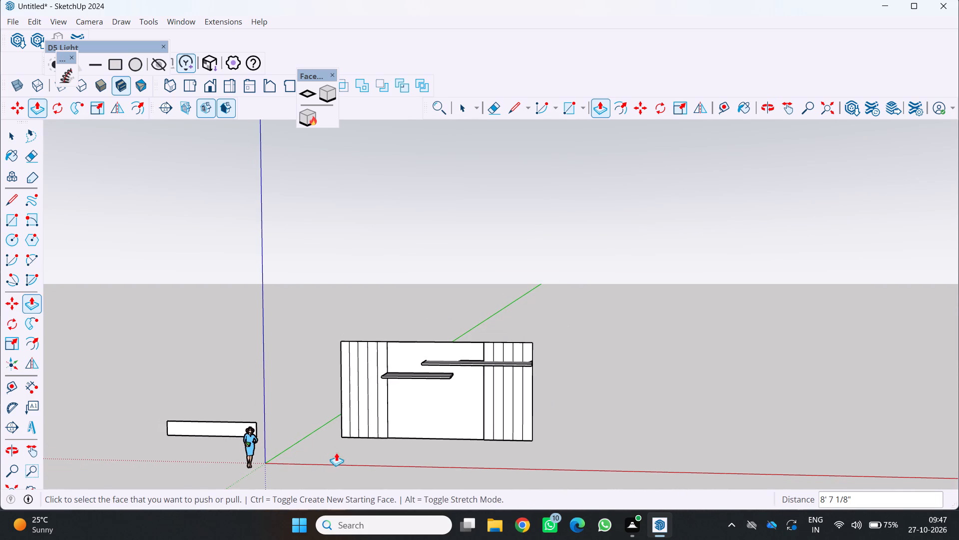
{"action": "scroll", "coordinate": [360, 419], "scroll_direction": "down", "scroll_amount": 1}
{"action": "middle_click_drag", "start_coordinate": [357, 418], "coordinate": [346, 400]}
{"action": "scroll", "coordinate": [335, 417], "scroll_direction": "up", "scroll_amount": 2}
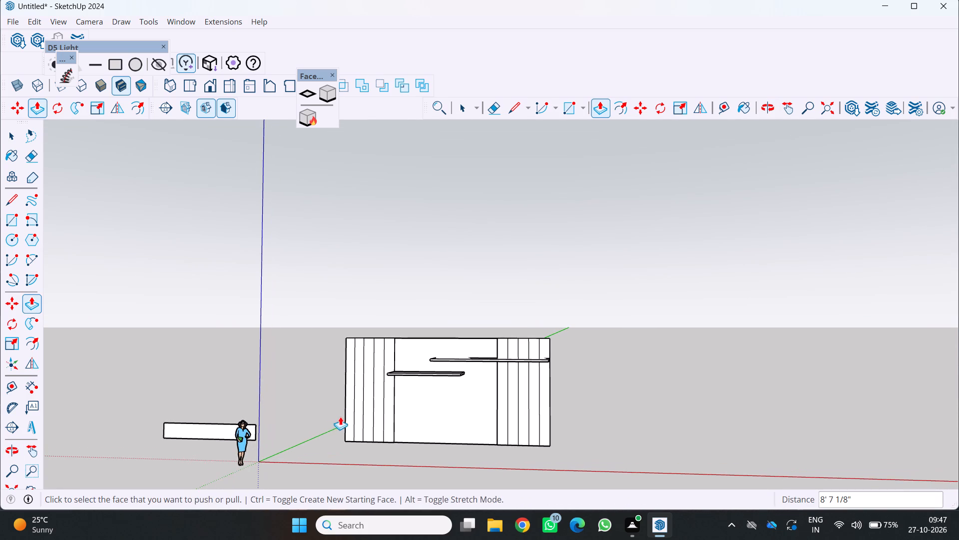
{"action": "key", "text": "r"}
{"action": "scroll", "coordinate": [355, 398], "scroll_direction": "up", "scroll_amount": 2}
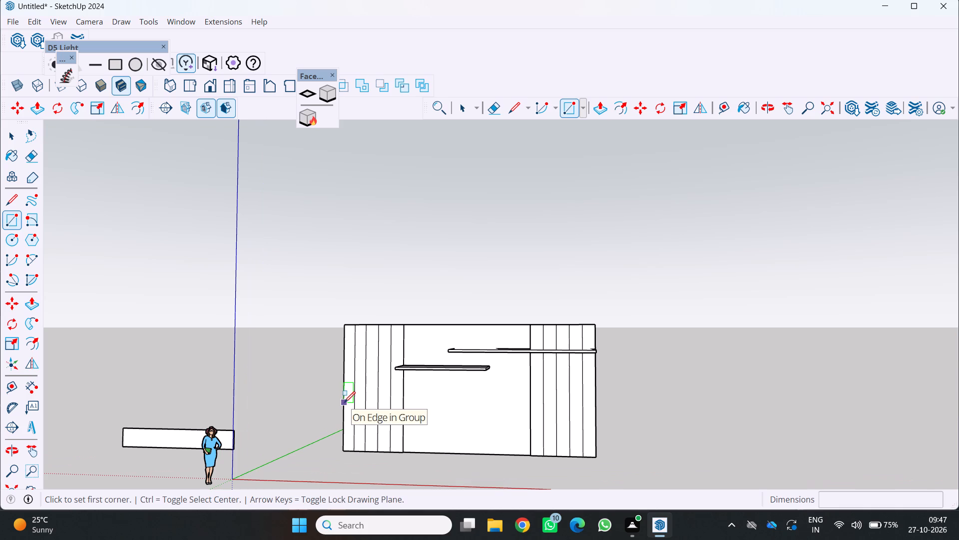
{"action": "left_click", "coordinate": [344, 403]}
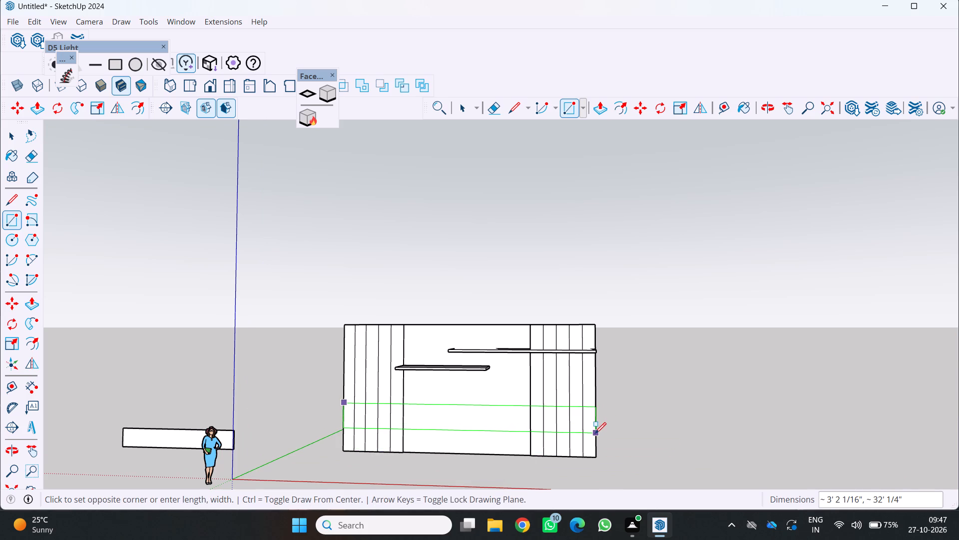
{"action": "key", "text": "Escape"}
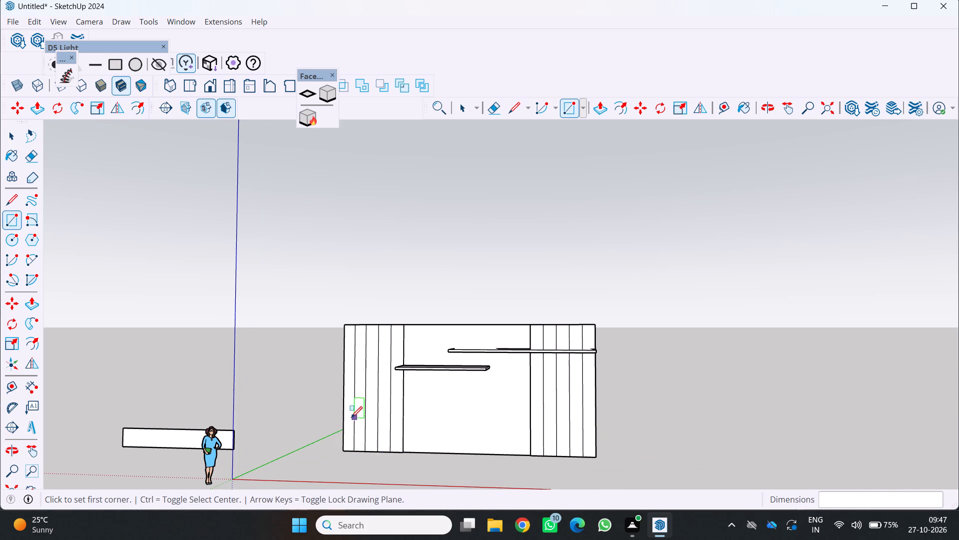
Draw a rectangle about 2' 9" by 32' across the lower part of the panel, spanning its full width.
{"action": "left_click_drag", "start_coordinate": [343, 416], "coordinate": [350, 417]}
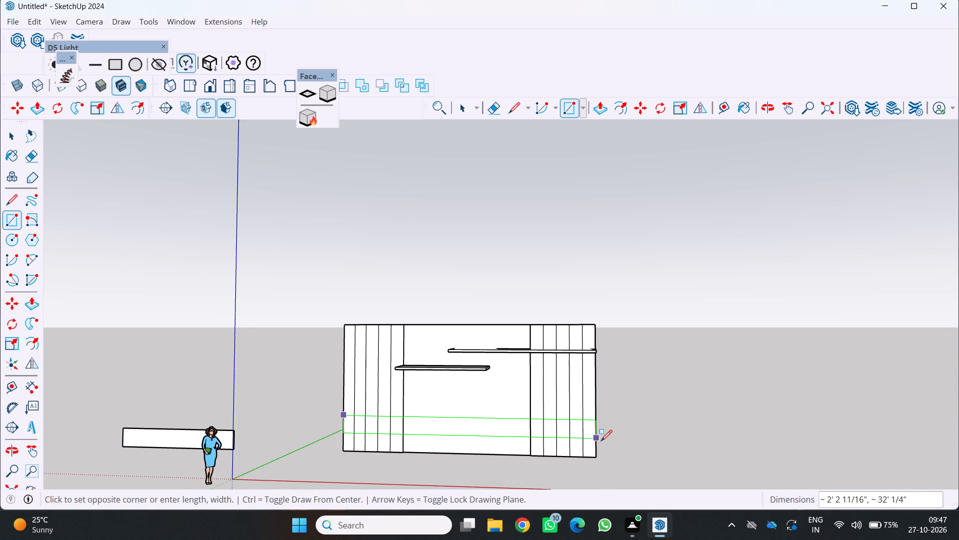
{"action": "left_click", "coordinate": [594, 443]}
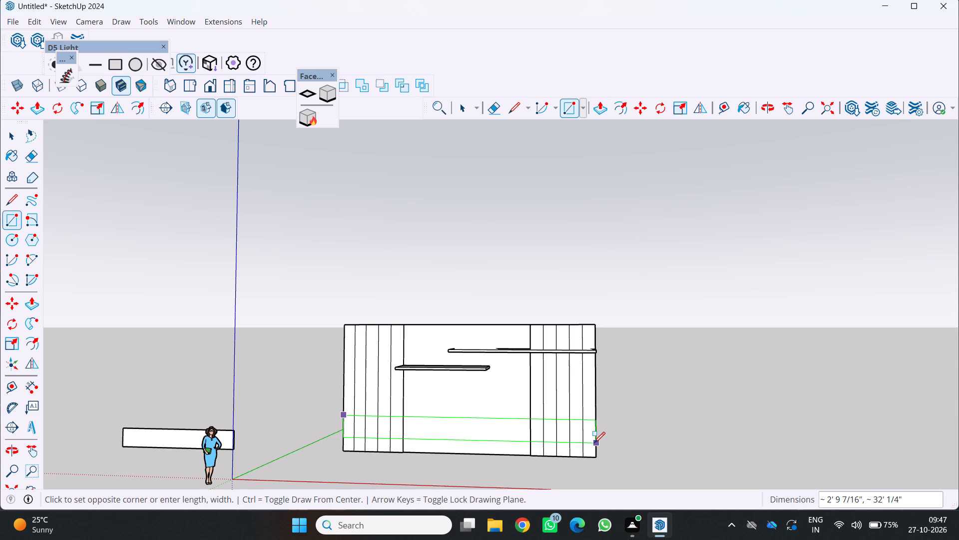
Extrude the lower rectangle 2' forward from the panel into a long box.
{"action": "key", "text": "p"}
{"action": "key", "text": "p"}
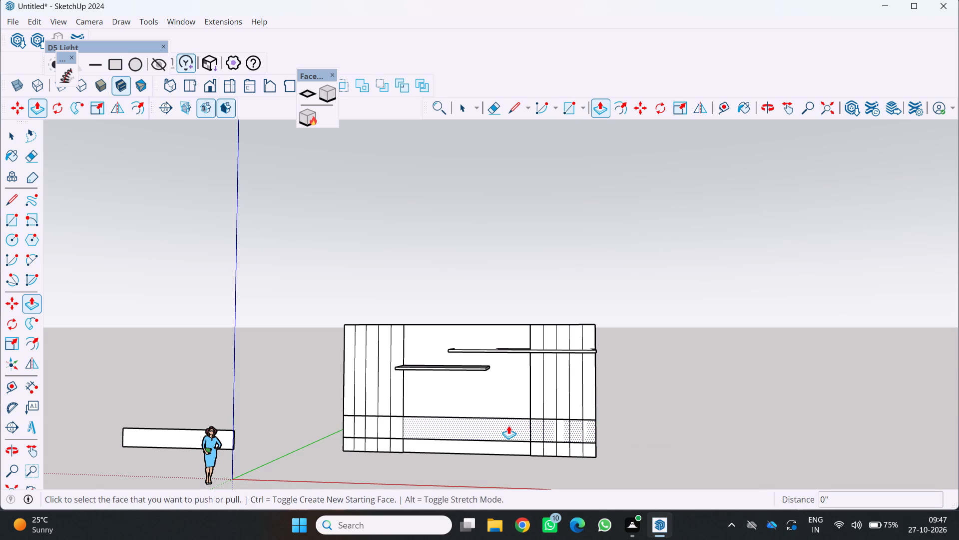
{"action": "left_click_drag", "start_coordinate": [508, 425], "coordinate": [492, 427]}
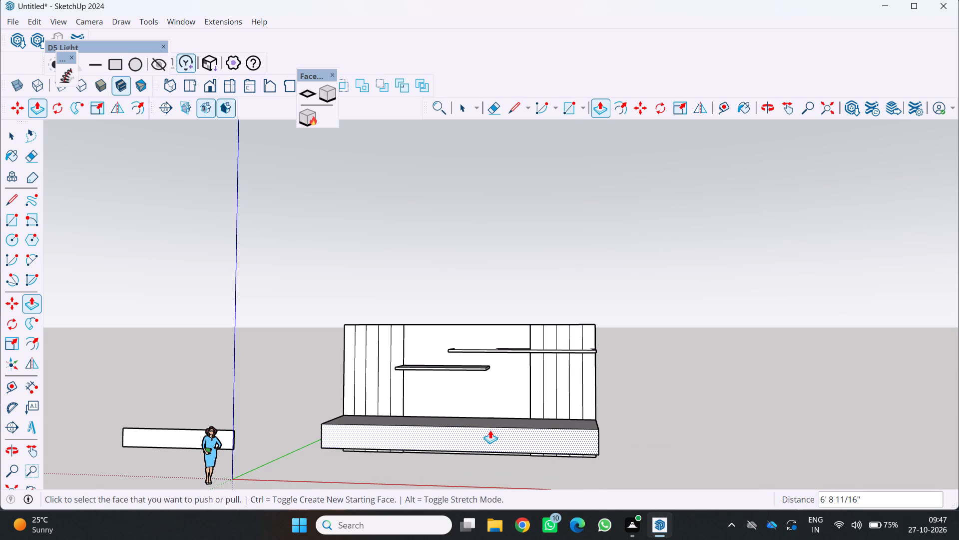
{"action": "key", "text": "2"}
{"action": "key", "text": "apostrophe"}
{"action": "key", "text": "Return"}
Examine the long lower box against the panel and shelves from the end, the front and above.
{"action": "middle_click_drag", "start_coordinate": [556, 416], "coordinate": [535, 436]}
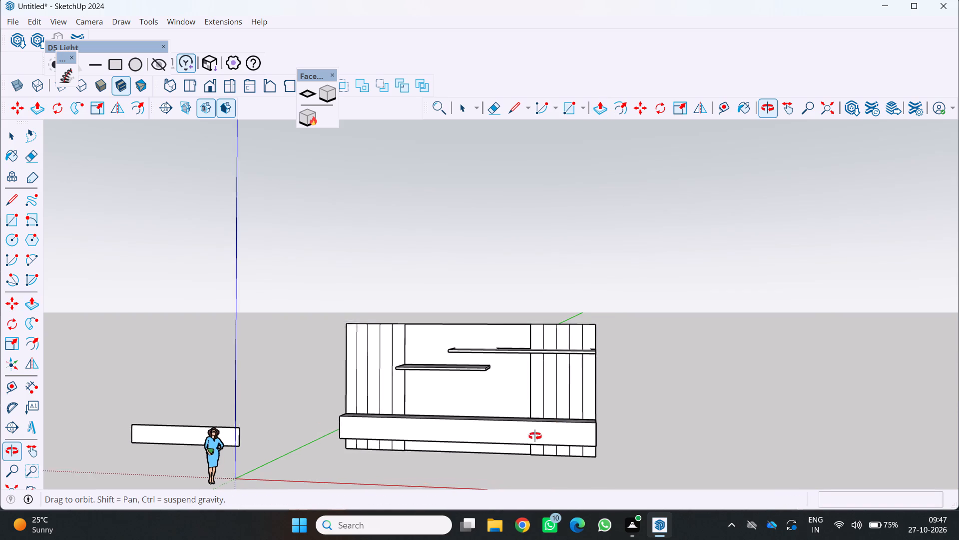
{"action": "middle_click_drag", "start_coordinate": [535, 436], "coordinate": [305, 422]}
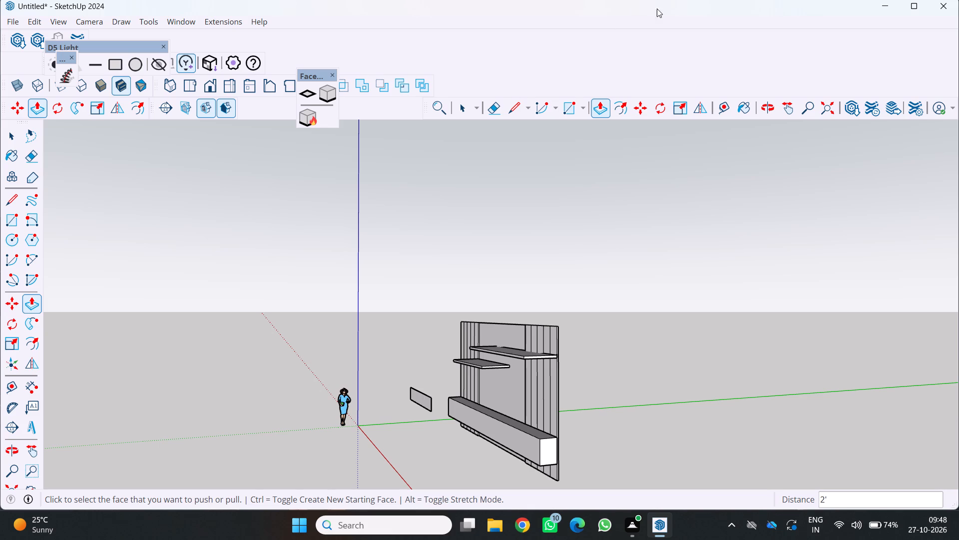
{"action": "middle_click_drag", "start_coordinate": [597, 466], "coordinate": [661, 409]}
{"action": "scroll", "coordinate": [661, 409], "scroll_direction": "down", "scroll_amount": 4}
{"action": "scroll", "coordinate": [555, 405], "scroll_direction": "up", "scroll_amount": 1}
{"action": "middle_click_drag", "start_coordinate": [555, 405], "coordinate": [578, 450]}
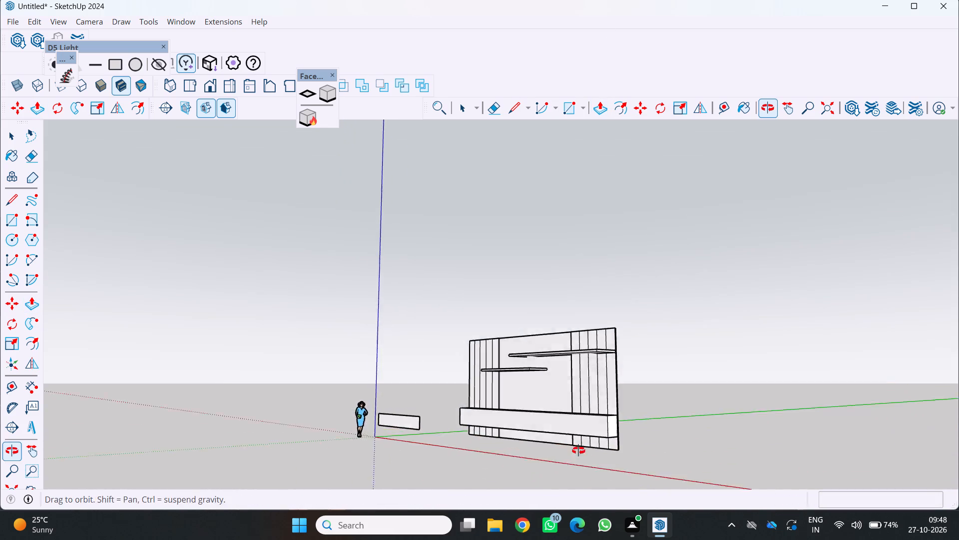
{"action": "middle_click_drag", "start_coordinate": [578, 450], "coordinate": [605, 466]}
{"action": "scroll", "coordinate": [540, 411], "scroll_direction": "up", "scroll_amount": 7}
{"action": "key", "text": "Escape"}
{"action": "middle_click_drag", "start_coordinate": [442, 409], "coordinate": [494, 449]}
Select the whole long lower box with all its faces and edges and make it a group.
{"action": "key", "text": "space"}
{"action": "key", "text": "space"}
{"action": "triple_click", "coordinate": [504, 400]}
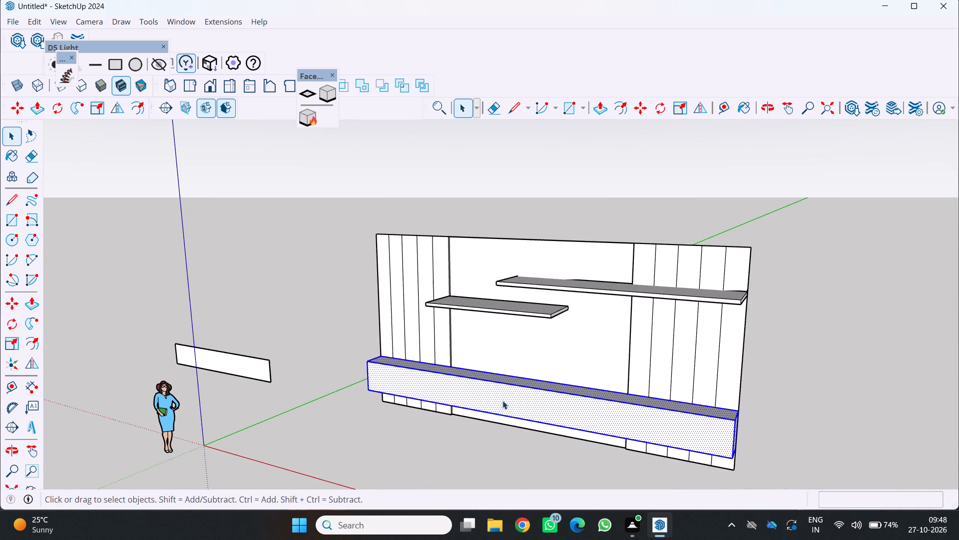
{"action": "right_click", "coordinate": [500, 402]}
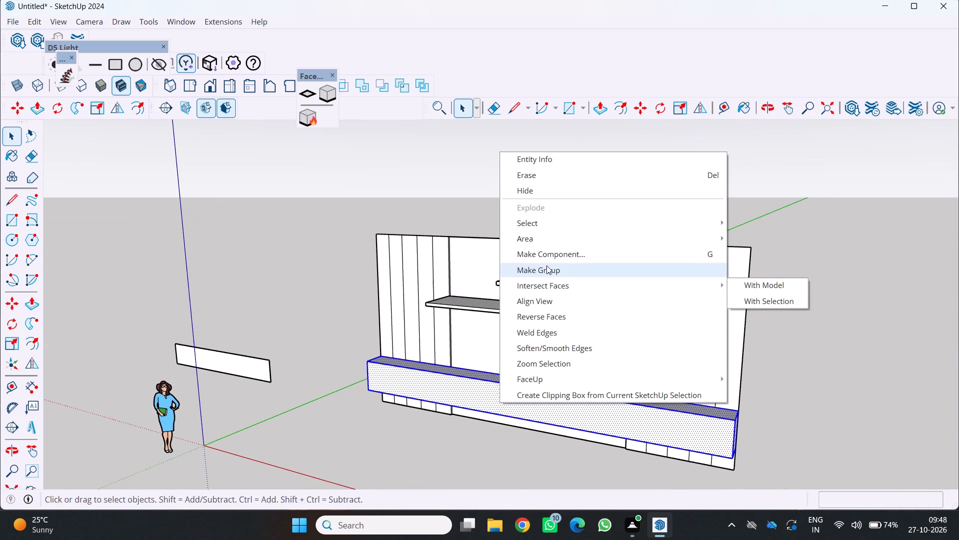
{"action": "left_click", "coordinate": [546, 265]}
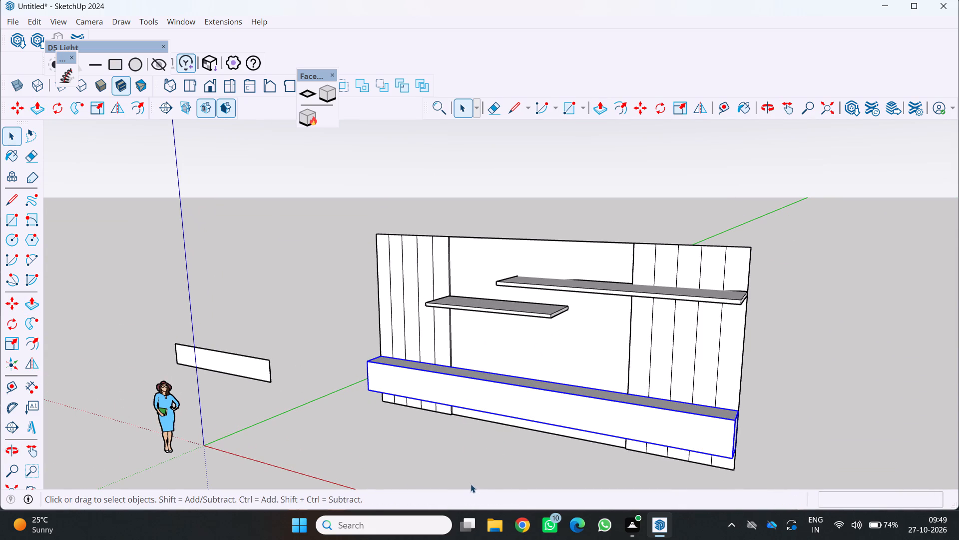
Draw a rectangle about 32' by 2' 9" over the full front face of the grouped lower box, corner to corner.
{"action": "key", "text": "r"}
{"action": "scroll", "coordinate": [361, 412], "scroll_direction": "up", "scroll_amount": 3}
{"action": "middle_click_drag", "start_coordinate": [385, 381], "coordinate": [510, 423]}
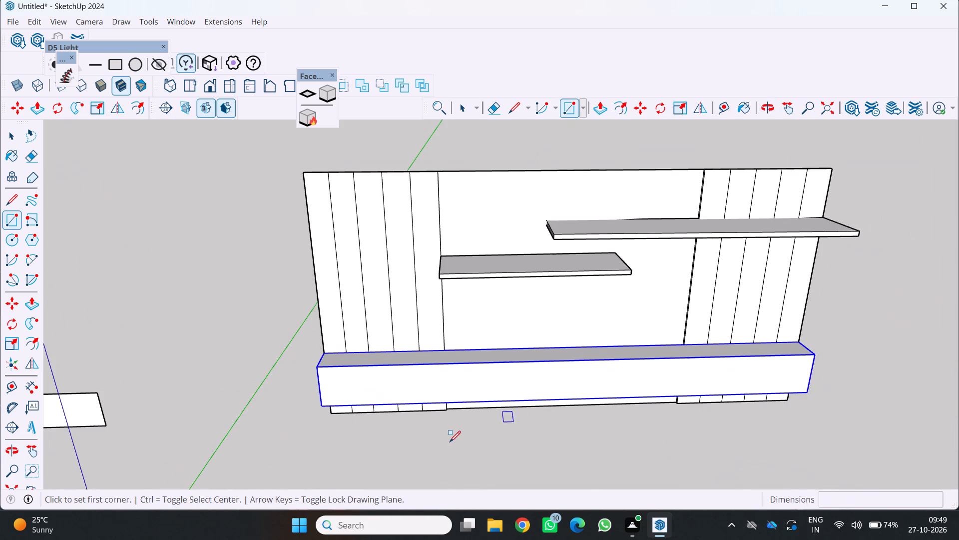
{"action": "left_click", "coordinate": [318, 369]}
{"action": "scroll", "coordinate": [358, 400], "scroll_direction": "down", "scroll_amount": 4}
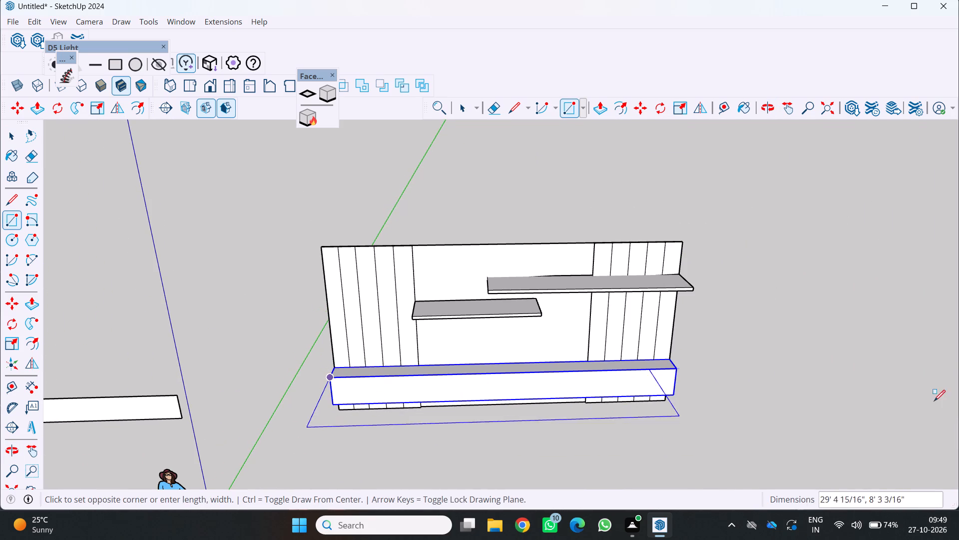
{"action": "scroll", "coordinate": [639, 395], "scroll_direction": "up", "scroll_amount": 4}
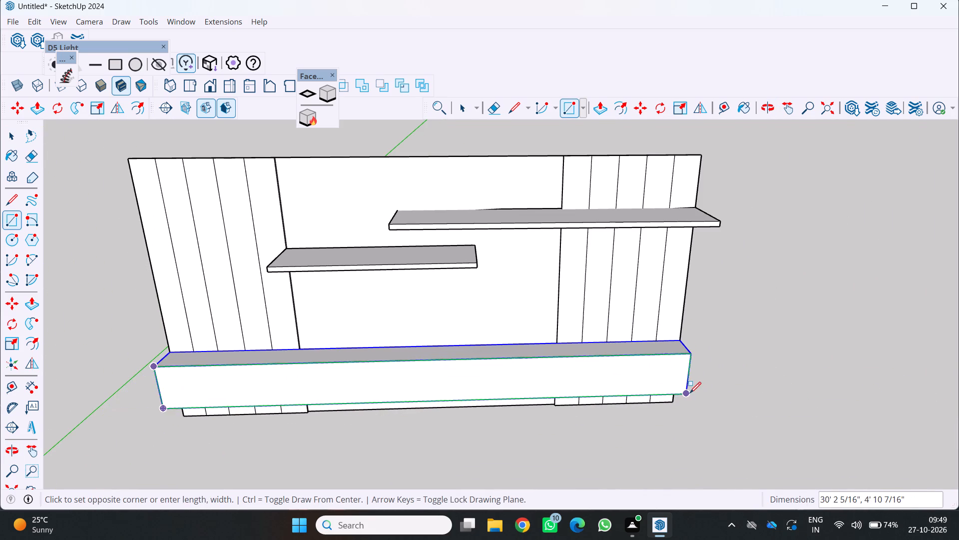
{"action": "scroll", "coordinate": [687, 393], "scroll_direction": "up", "scroll_amount": 2}
{"action": "left_click", "coordinate": [686, 393]}
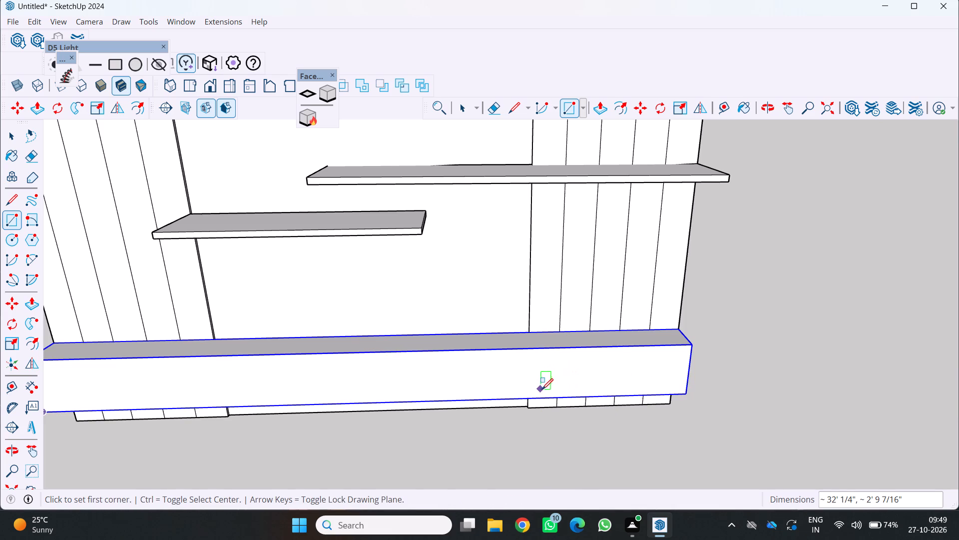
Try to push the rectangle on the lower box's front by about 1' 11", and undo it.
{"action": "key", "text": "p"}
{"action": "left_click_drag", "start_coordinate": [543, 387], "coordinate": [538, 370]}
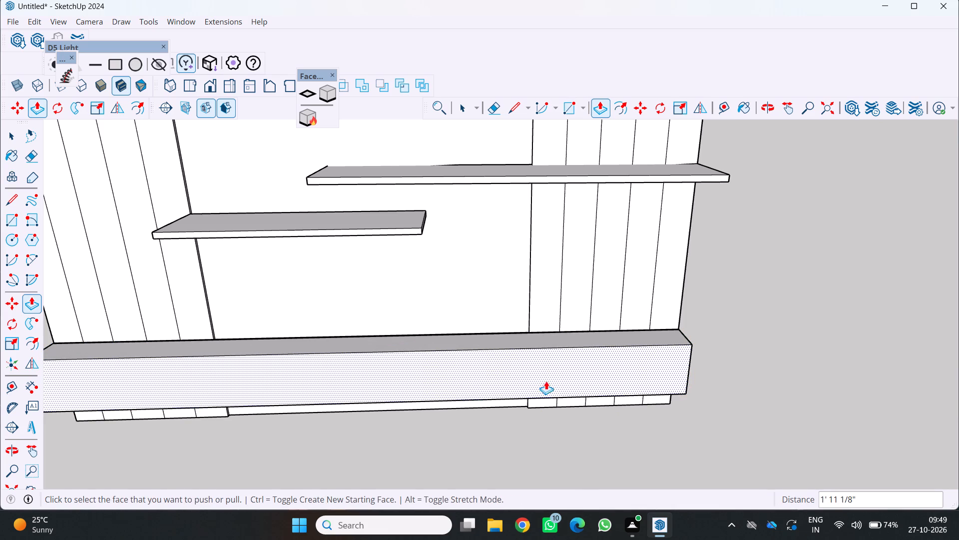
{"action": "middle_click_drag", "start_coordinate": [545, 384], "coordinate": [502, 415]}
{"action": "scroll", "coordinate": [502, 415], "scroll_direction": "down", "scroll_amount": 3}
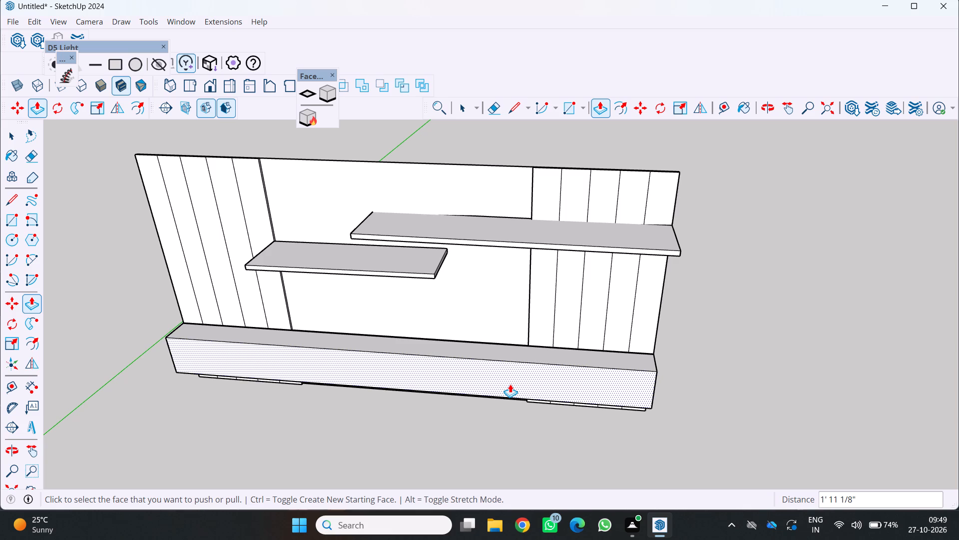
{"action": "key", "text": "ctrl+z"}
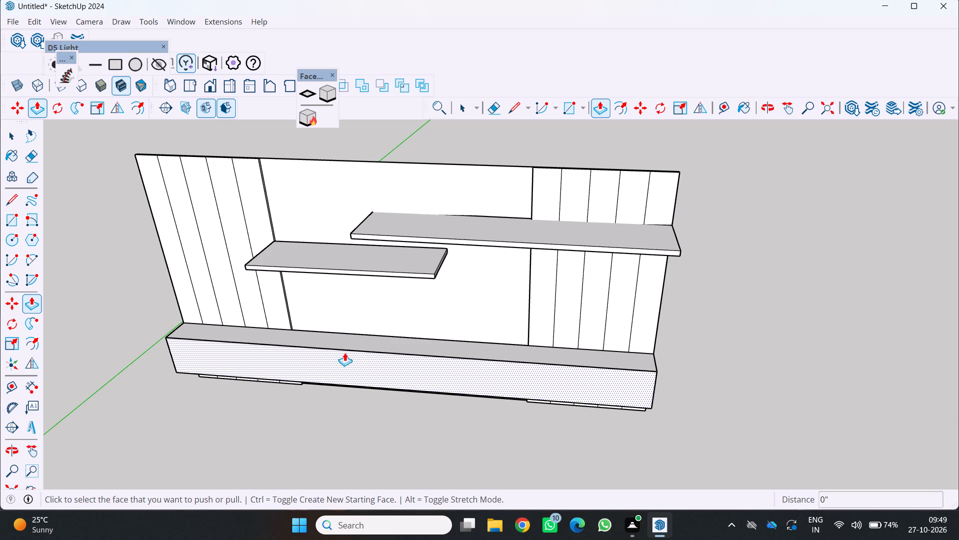
Draw a full-height rectangle about 8' 5" by 2' 9" in the middle of the lower box's front face.
{"action": "key", "text": "r"}
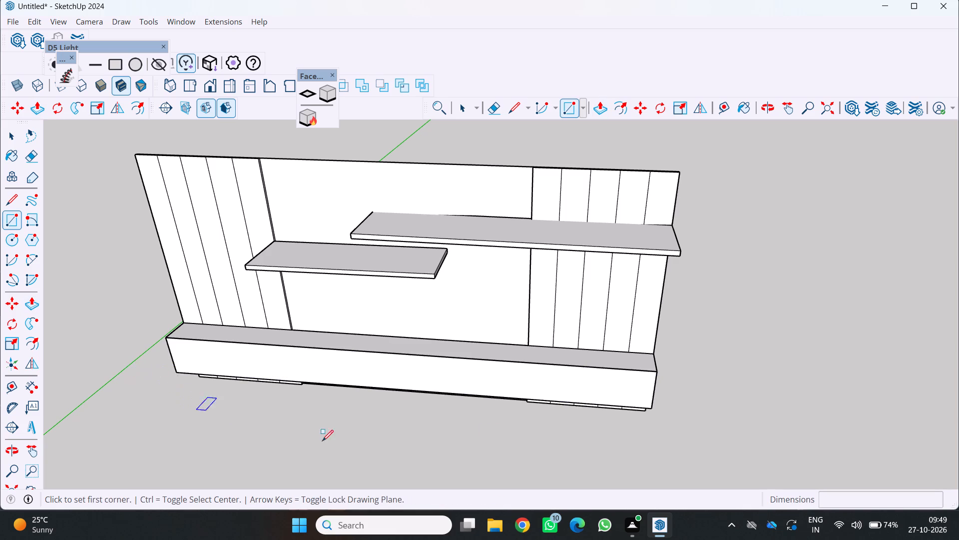
{"action": "middle_click_drag", "start_coordinate": [322, 354], "coordinate": [318, 318]}
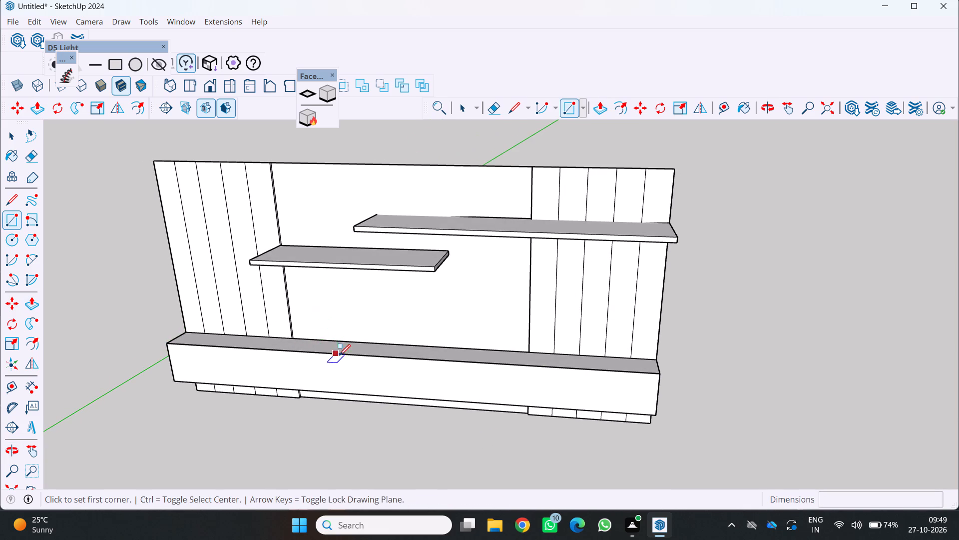
{"action": "scroll", "coordinate": [339, 356], "scroll_direction": "up", "scroll_amount": 2}
{"action": "left_click", "coordinate": [334, 355]}
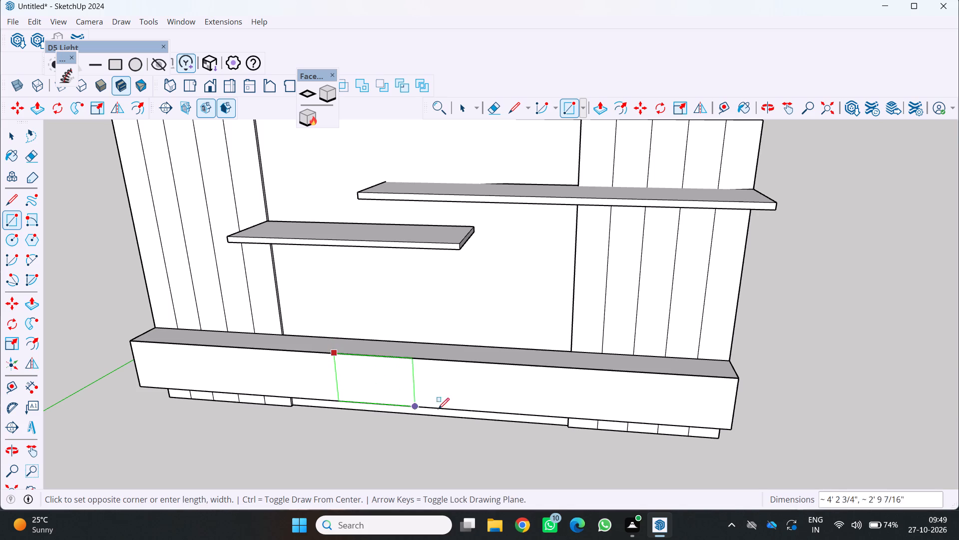
{"action": "left_click", "coordinate": [493, 409]}
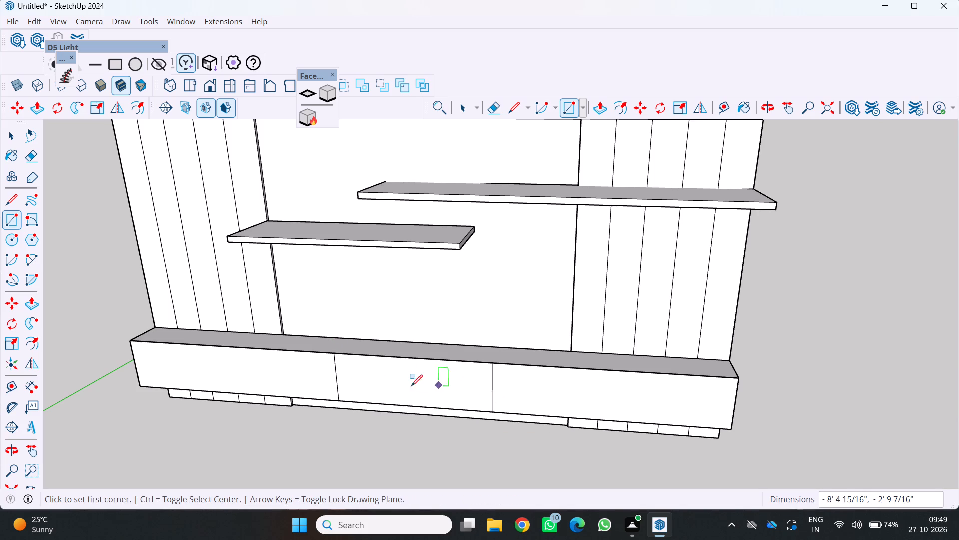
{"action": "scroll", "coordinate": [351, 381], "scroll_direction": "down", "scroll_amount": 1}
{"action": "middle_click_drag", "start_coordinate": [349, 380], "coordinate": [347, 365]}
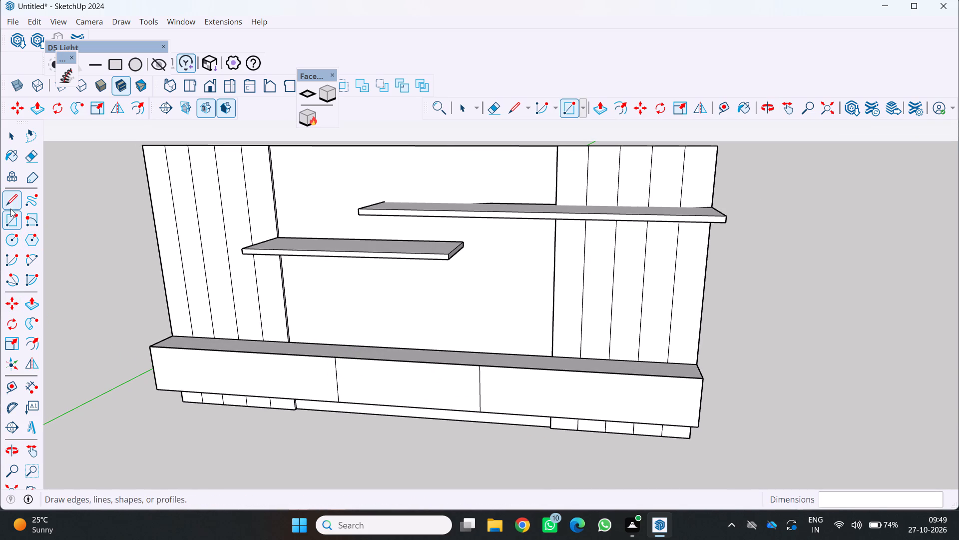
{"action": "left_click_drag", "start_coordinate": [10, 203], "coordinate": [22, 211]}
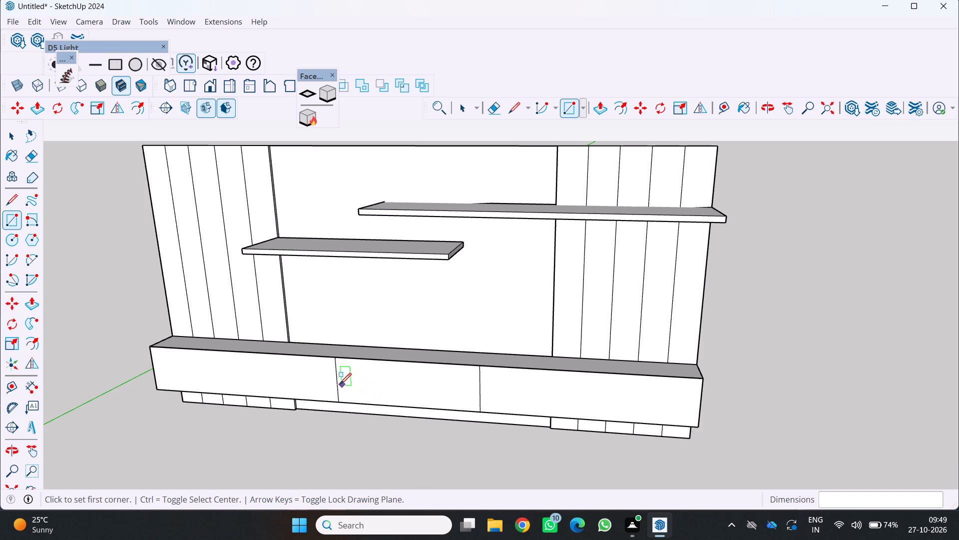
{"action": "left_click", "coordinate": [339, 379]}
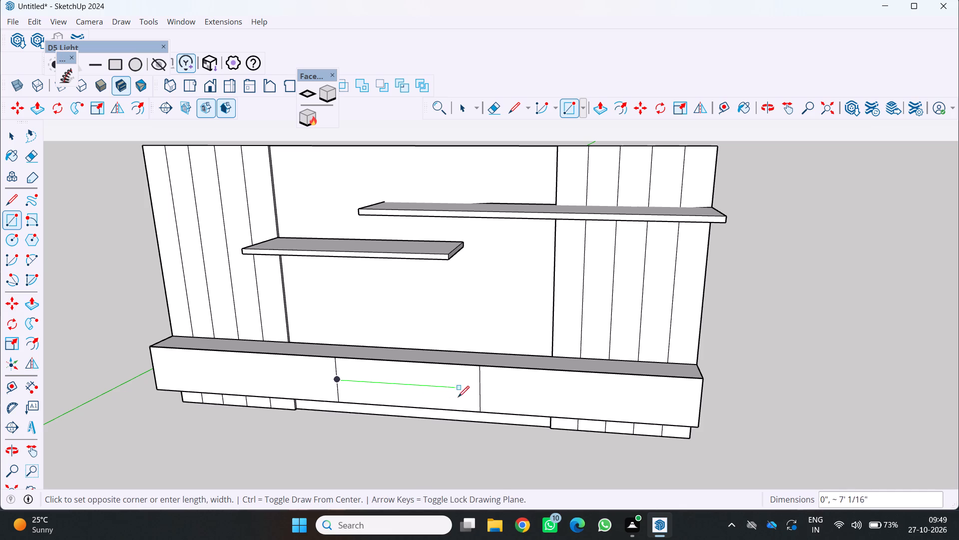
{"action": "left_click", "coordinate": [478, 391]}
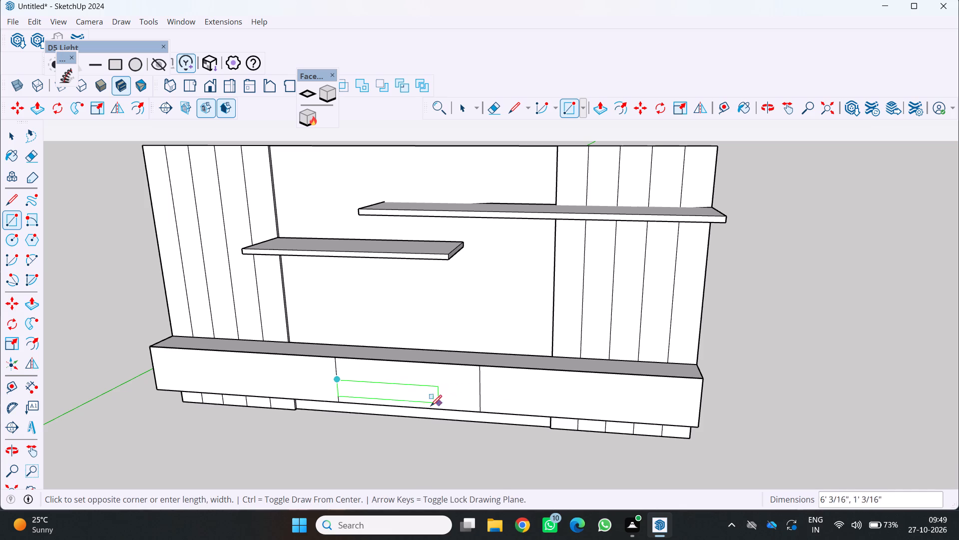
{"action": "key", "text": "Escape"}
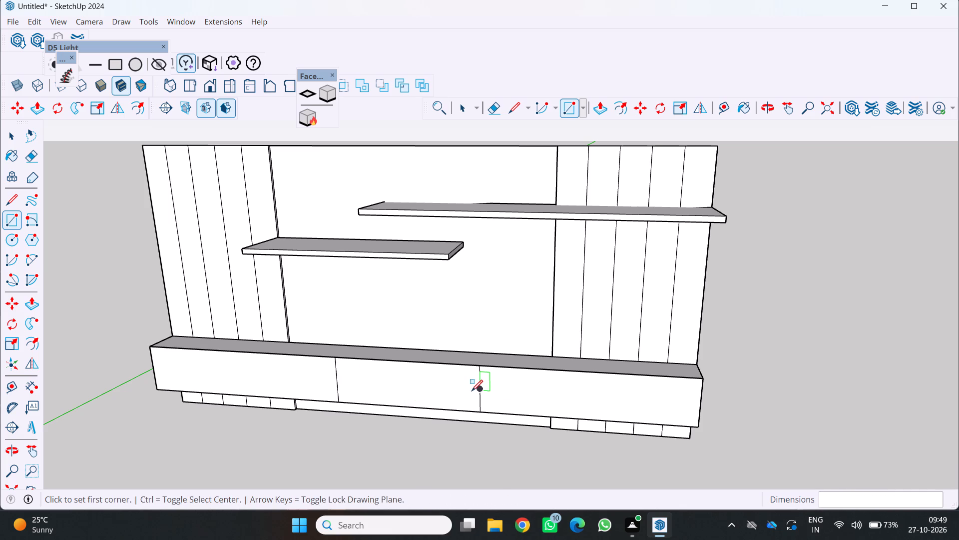
Divide the front's centre section into four compartments with a horizontal line about 8' 5" and a vertical line about 2' 9" through the midpoints.
{"action": "key", "text": "l"}
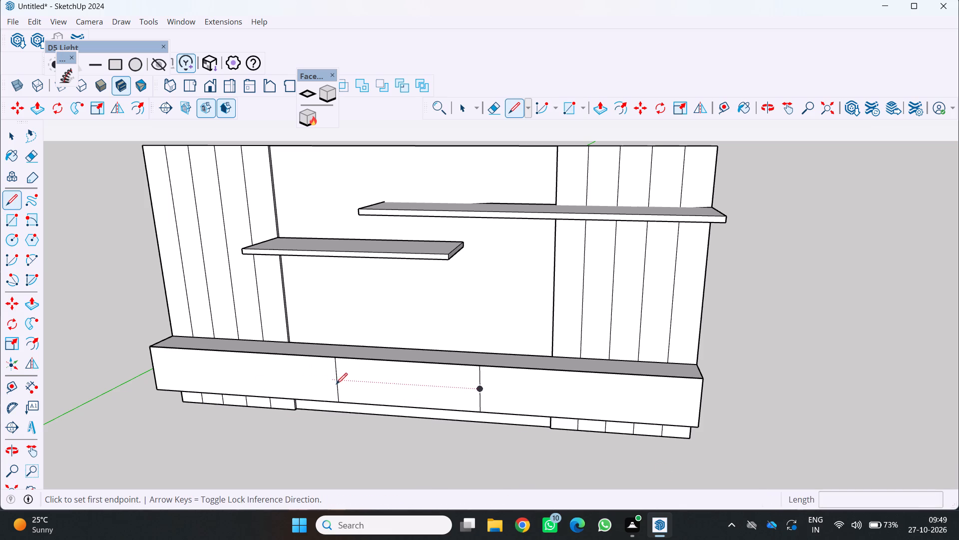
{"action": "left_click", "coordinate": [336, 380]}
{"action": "left_click", "coordinate": [479, 390]}
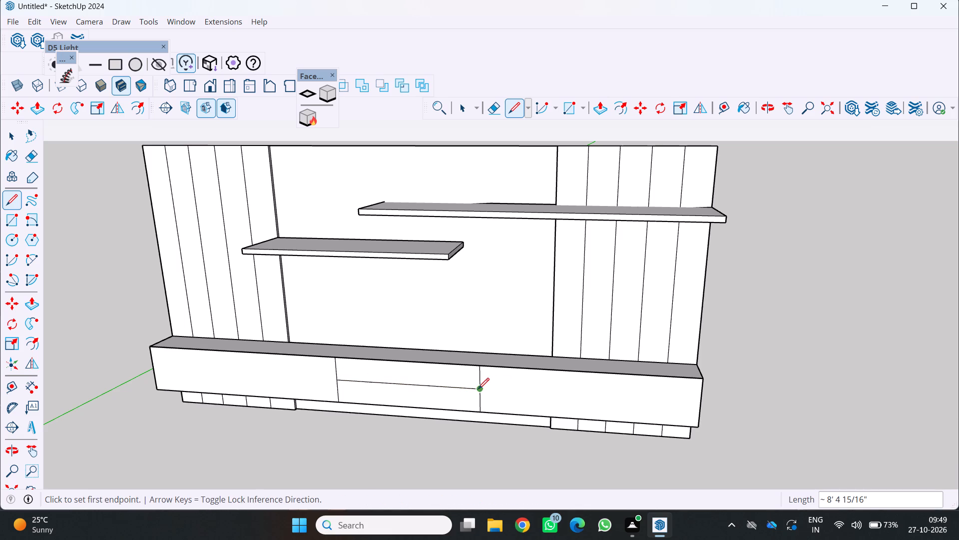
{"action": "key", "text": "space"}
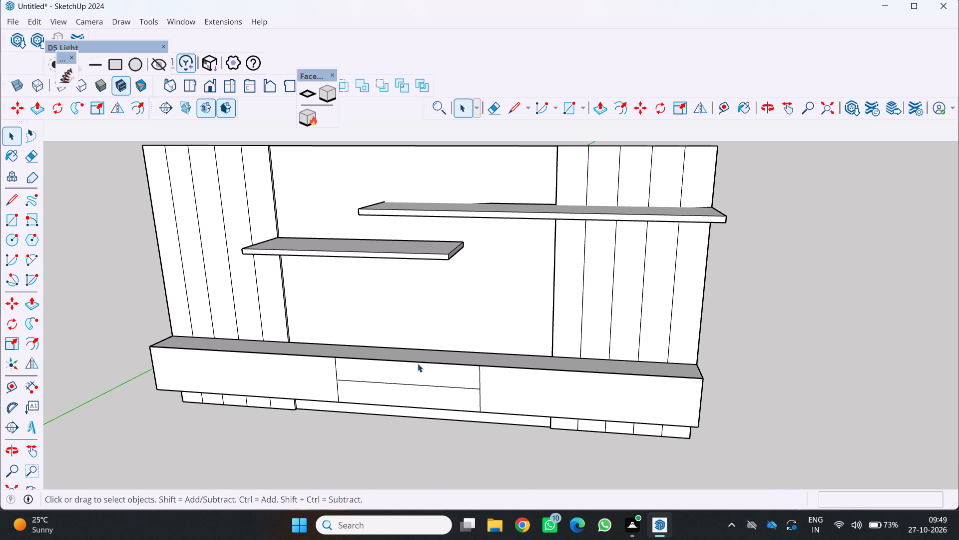
{"action": "key", "text": "l"}
{"action": "left_click", "coordinate": [415, 360]}
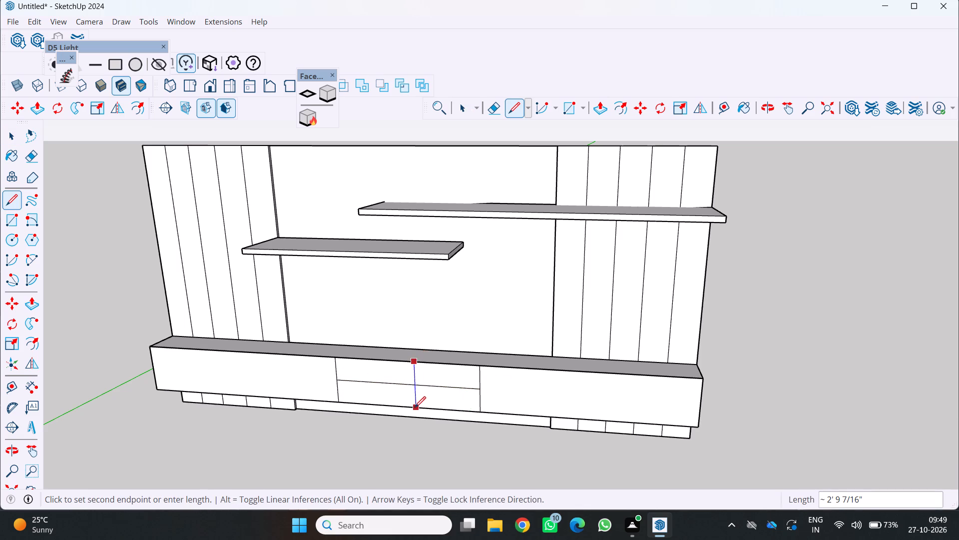
{"action": "left_click", "coordinate": [415, 409]}
{"action": "key", "text": "space"}
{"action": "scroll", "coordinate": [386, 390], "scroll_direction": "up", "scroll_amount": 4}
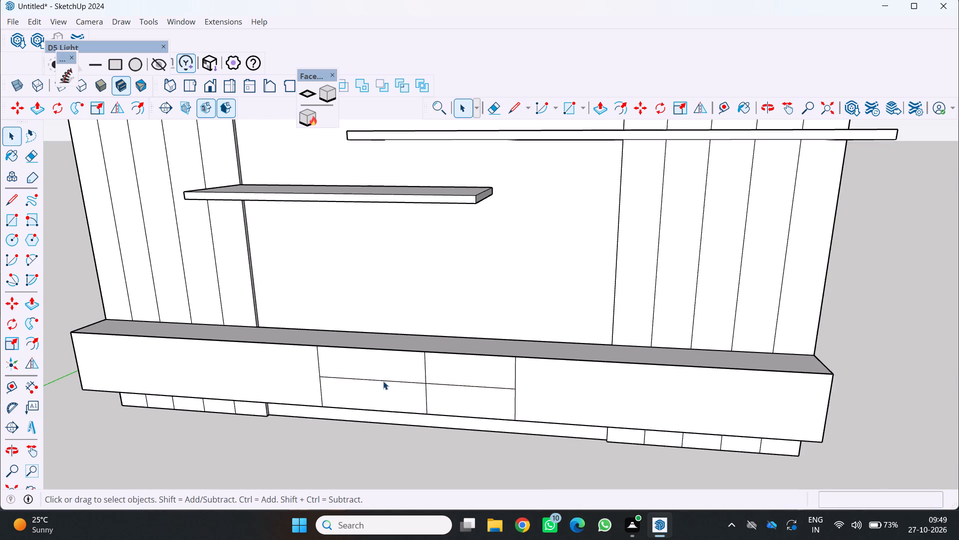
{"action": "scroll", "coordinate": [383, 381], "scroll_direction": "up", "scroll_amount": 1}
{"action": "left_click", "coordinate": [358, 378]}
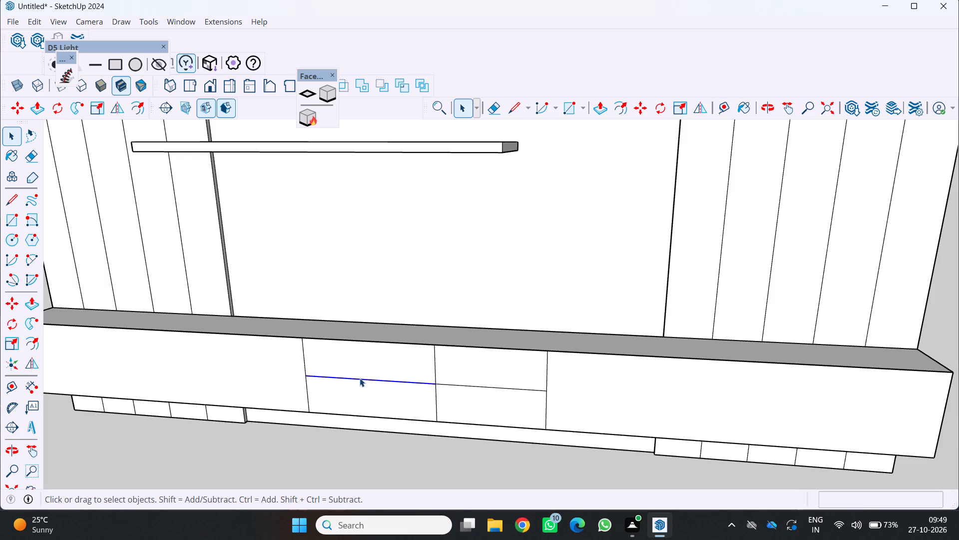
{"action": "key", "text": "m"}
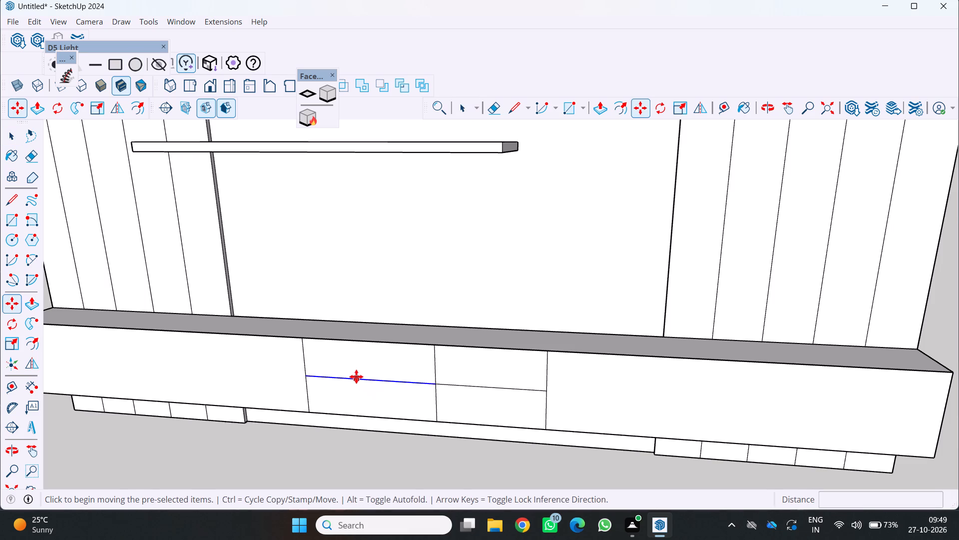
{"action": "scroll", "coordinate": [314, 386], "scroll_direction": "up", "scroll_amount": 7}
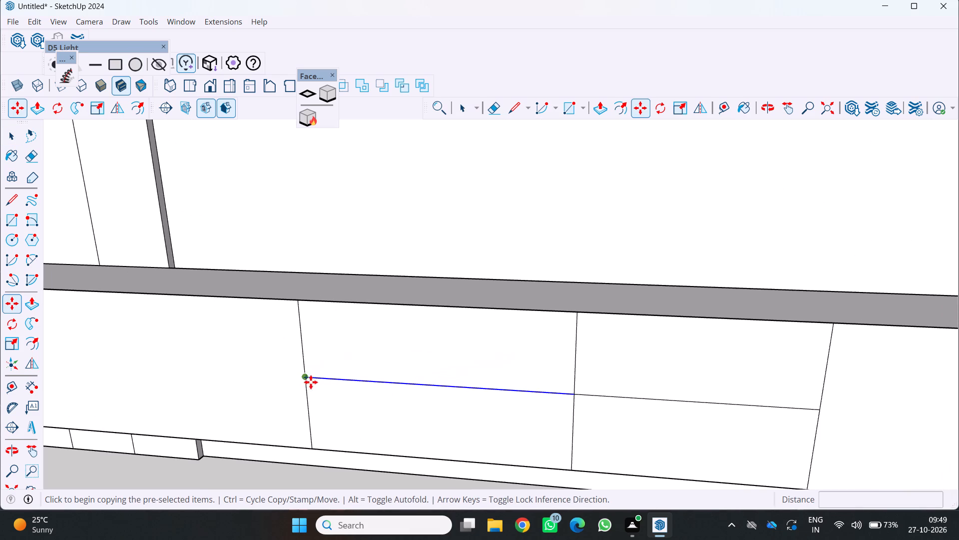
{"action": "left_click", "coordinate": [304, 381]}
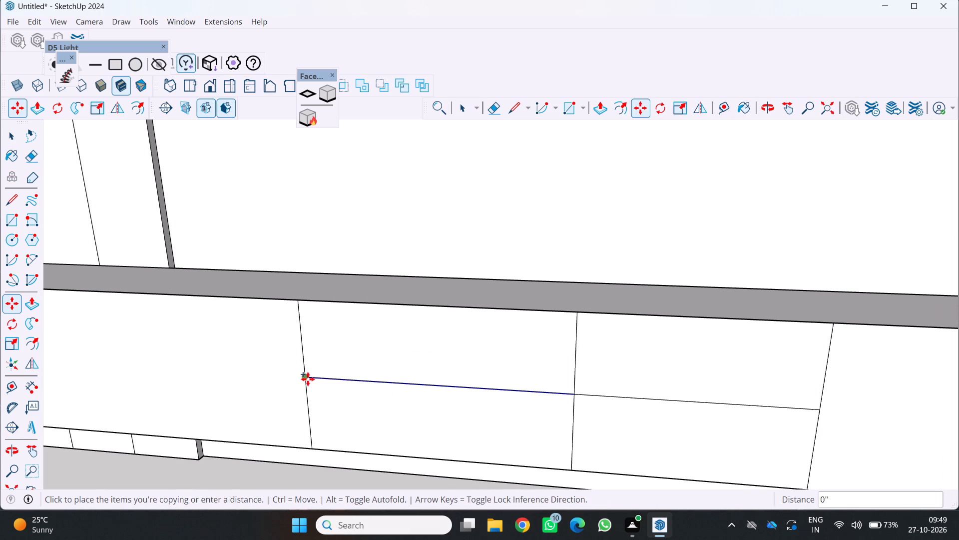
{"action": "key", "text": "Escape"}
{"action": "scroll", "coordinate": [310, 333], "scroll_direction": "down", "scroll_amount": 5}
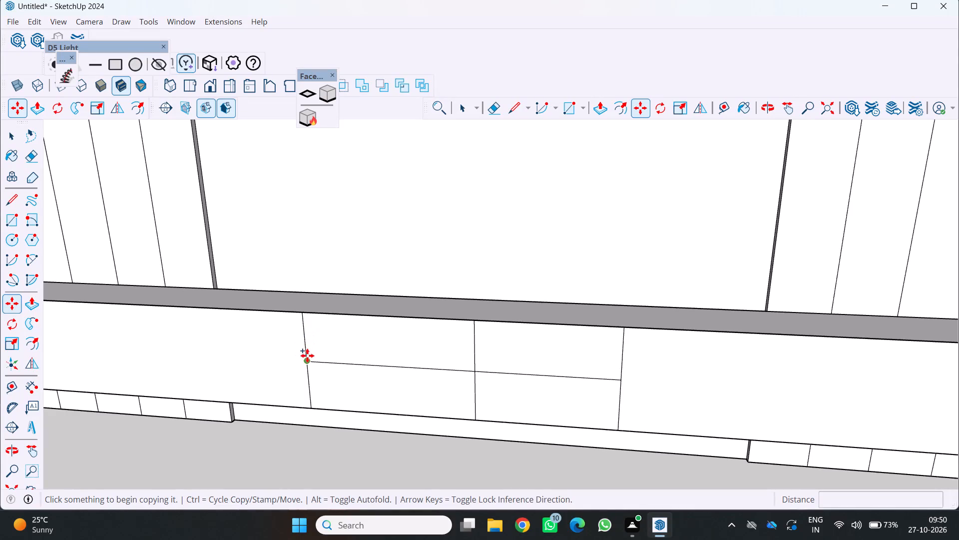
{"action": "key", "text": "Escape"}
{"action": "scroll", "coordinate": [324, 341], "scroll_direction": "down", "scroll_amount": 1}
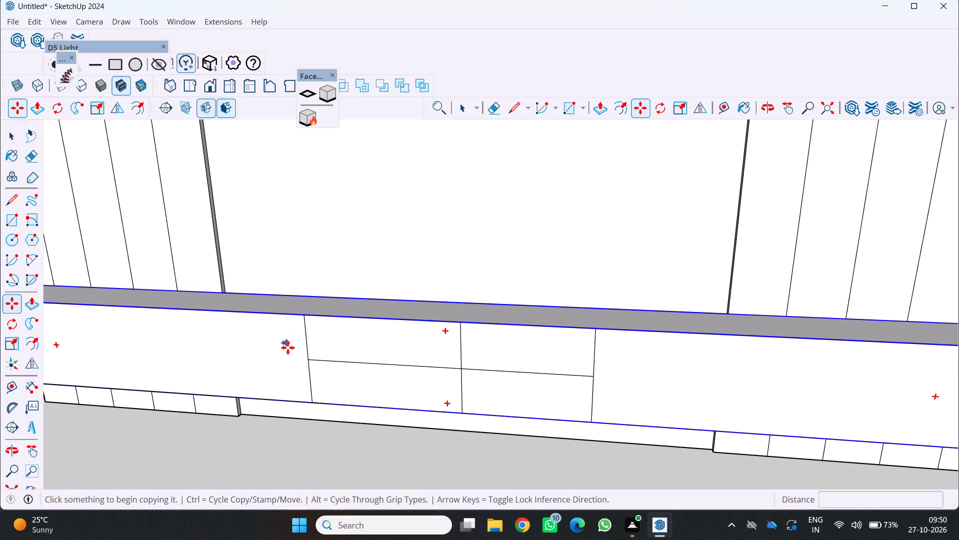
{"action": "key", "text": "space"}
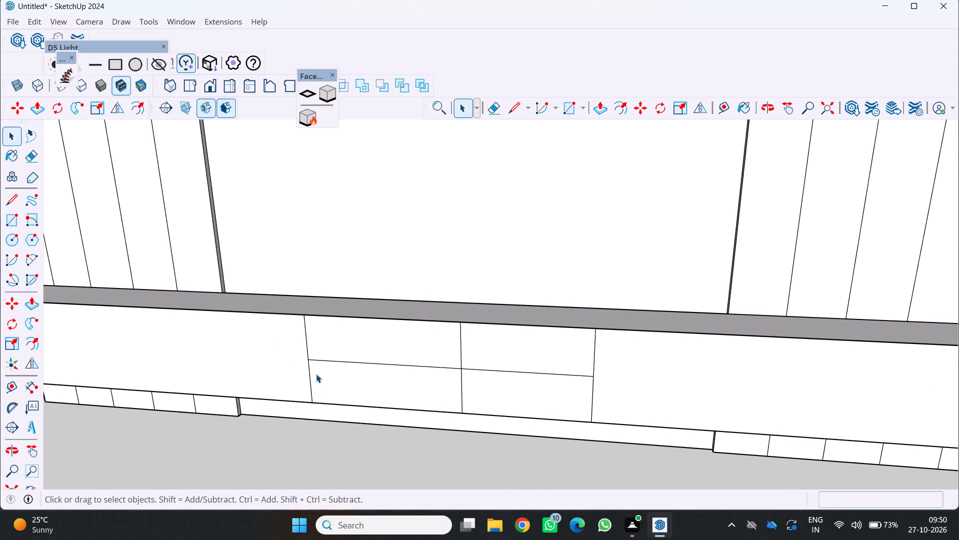
Offset the outline of the centre section's upper-left compartment inward by about 1 1/16".
{"action": "key", "text": "f"}
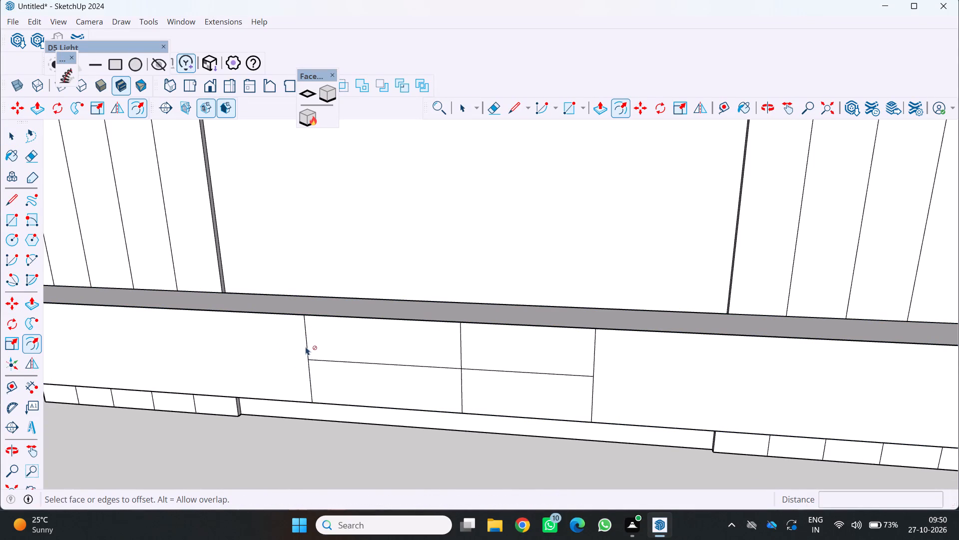
{"action": "left_click", "coordinate": [306, 345]}
{"action": "left_click", "coordinate": [314, 344]}
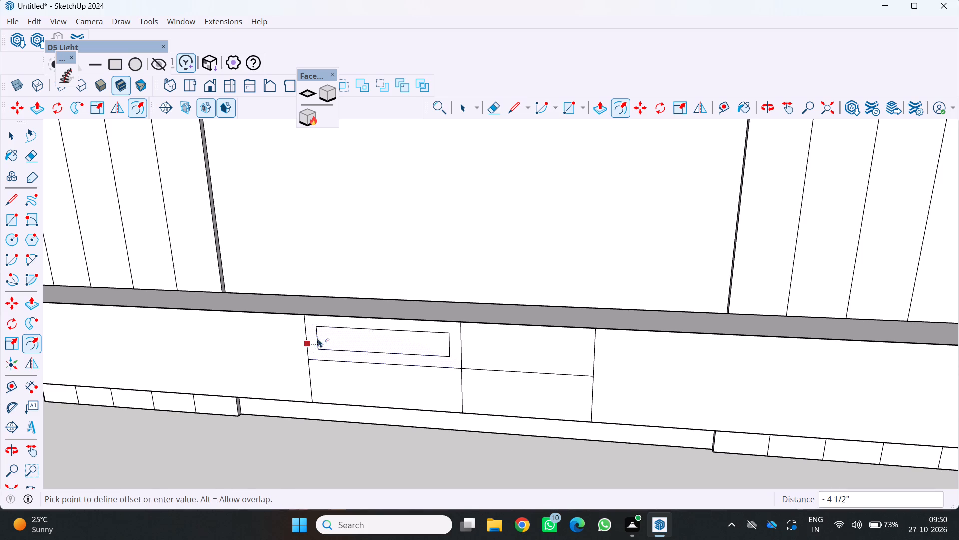
{"action": "left_click", "coordinate": [309, 340]}
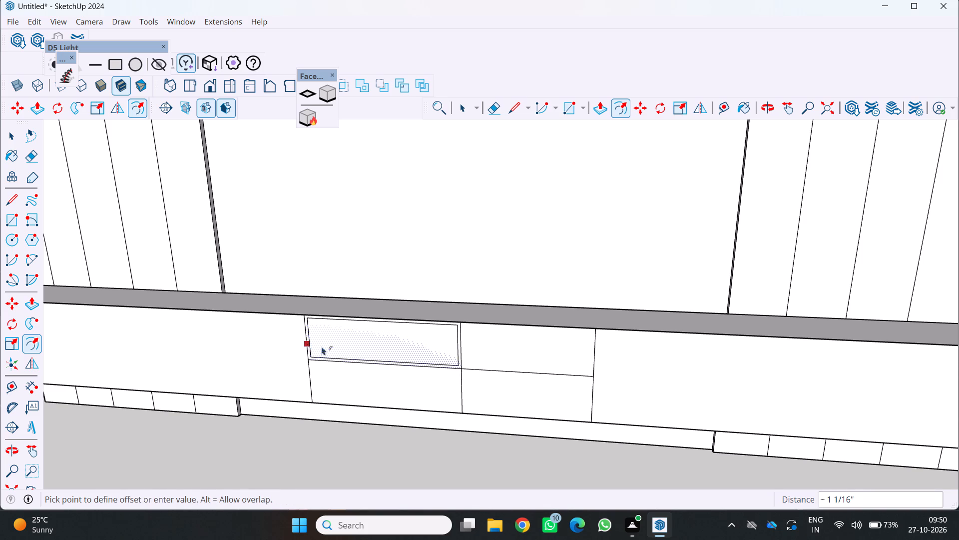
Offset the outline of the centre section's lower-left compartment inward by about 7/8".
{"action": "left_click", "coordinate": [311, 372]}
{"action": "left_click", "coordinate": [310, 371]}
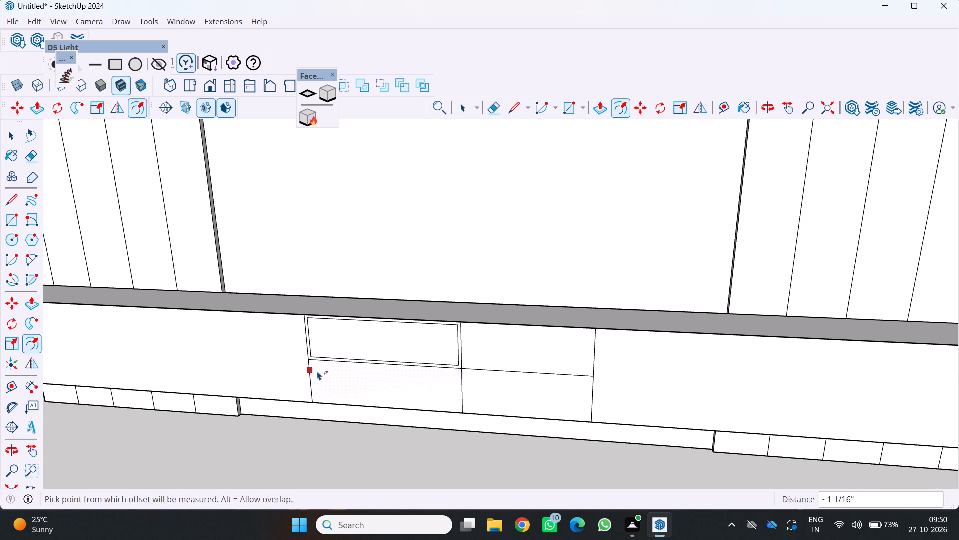
{"action": "left_click", "coordinate": [317, 371]}
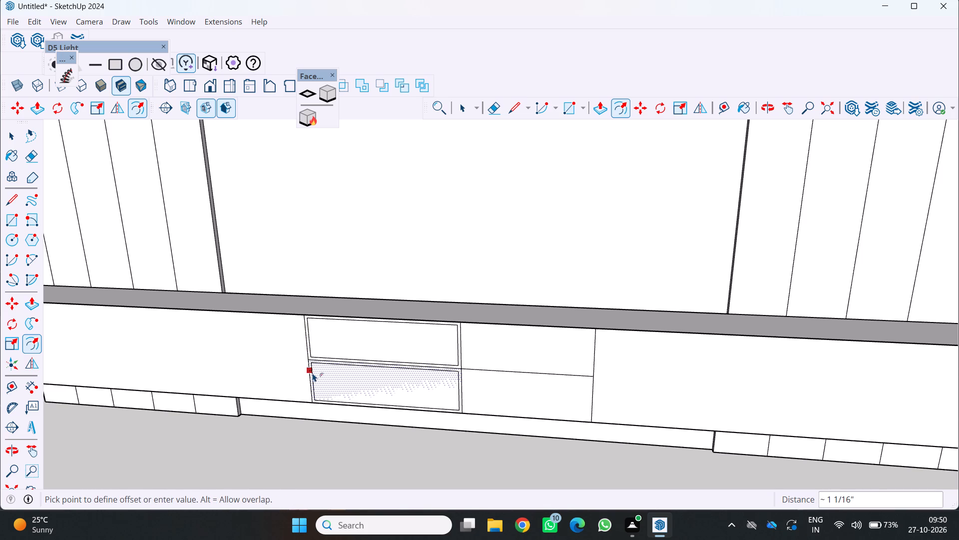
{"action": "left_click", "coordinate": [313, 372]}
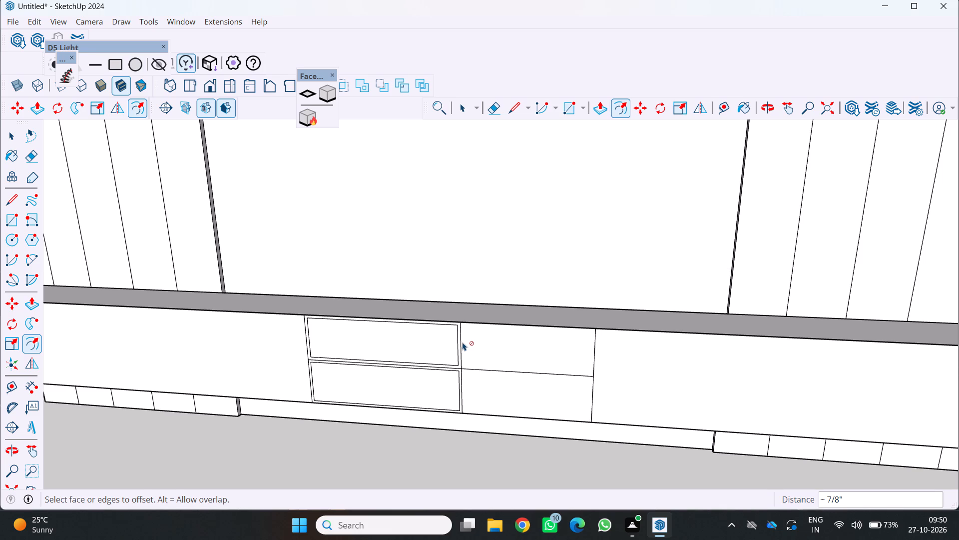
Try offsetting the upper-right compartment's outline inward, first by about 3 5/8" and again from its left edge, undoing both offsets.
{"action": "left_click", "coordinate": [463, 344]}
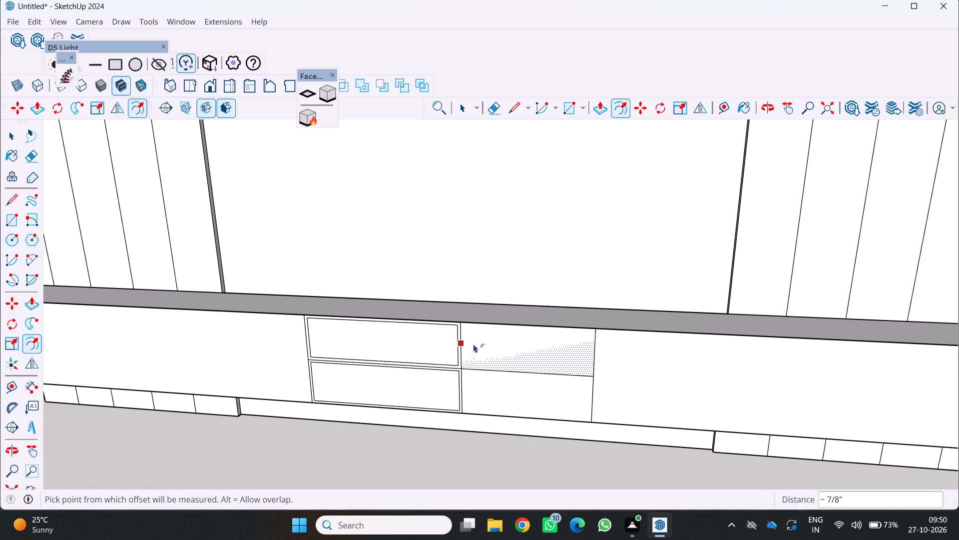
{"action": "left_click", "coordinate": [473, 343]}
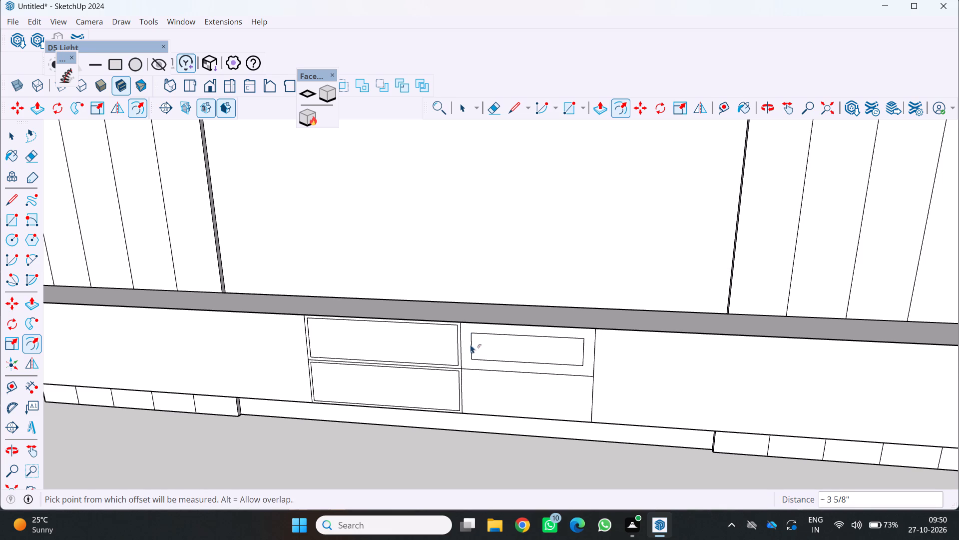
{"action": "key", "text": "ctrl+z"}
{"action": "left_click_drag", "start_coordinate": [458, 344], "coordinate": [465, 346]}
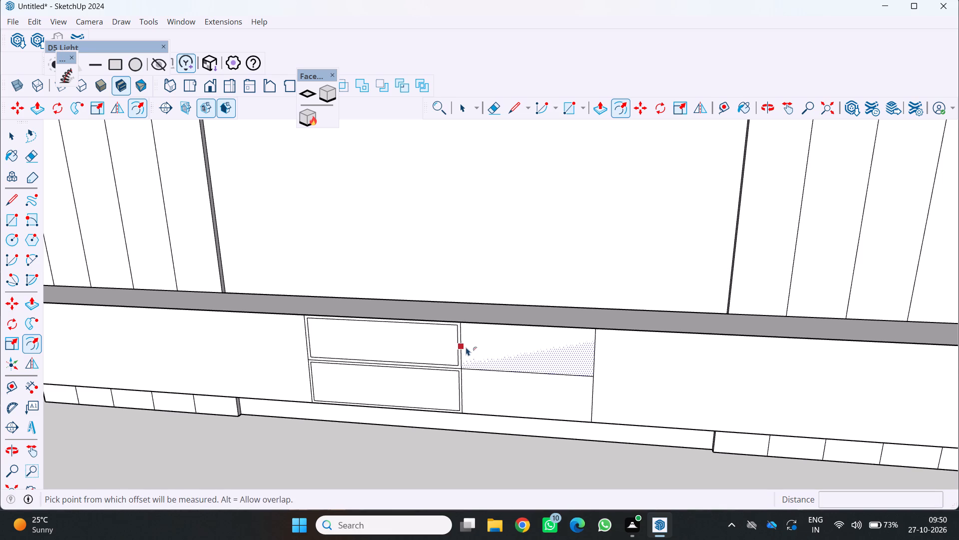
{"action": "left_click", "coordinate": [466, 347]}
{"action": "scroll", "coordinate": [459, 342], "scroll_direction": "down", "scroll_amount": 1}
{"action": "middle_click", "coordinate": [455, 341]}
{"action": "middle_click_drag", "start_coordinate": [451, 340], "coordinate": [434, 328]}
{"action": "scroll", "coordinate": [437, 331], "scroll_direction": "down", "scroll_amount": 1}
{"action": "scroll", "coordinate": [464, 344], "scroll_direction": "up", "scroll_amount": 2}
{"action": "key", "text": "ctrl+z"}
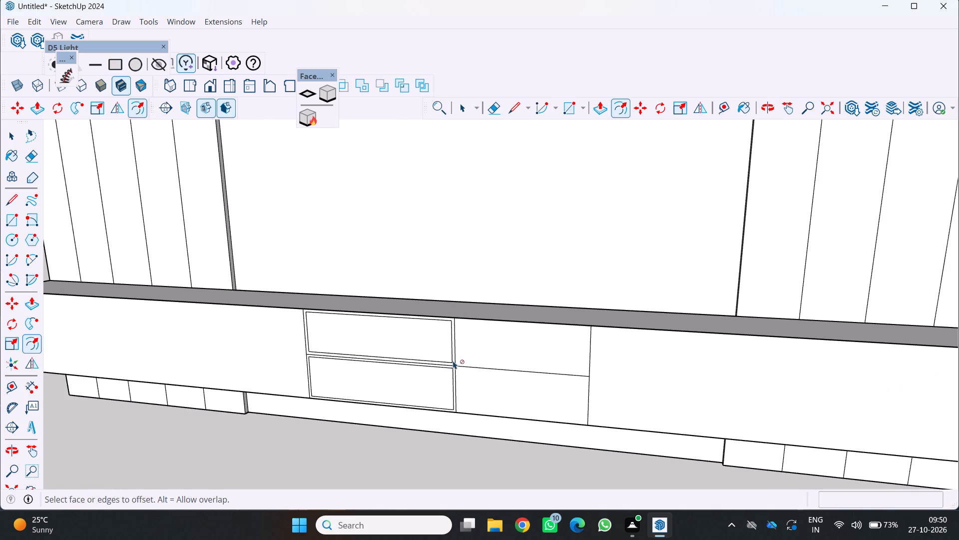
Offset the outline of the centre section's upper-right compartment inward by about 1 1/4".
{"action": "left_click_drag", "start_coordinate": [456, 348], "coordinate": [465, 349]}
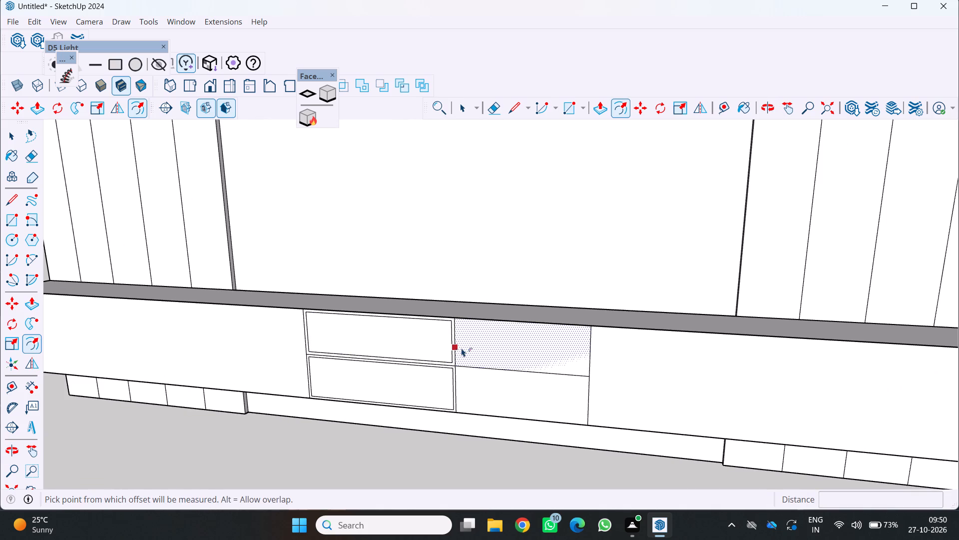
{"action": "left_click", "coordinate": [460, 347]}
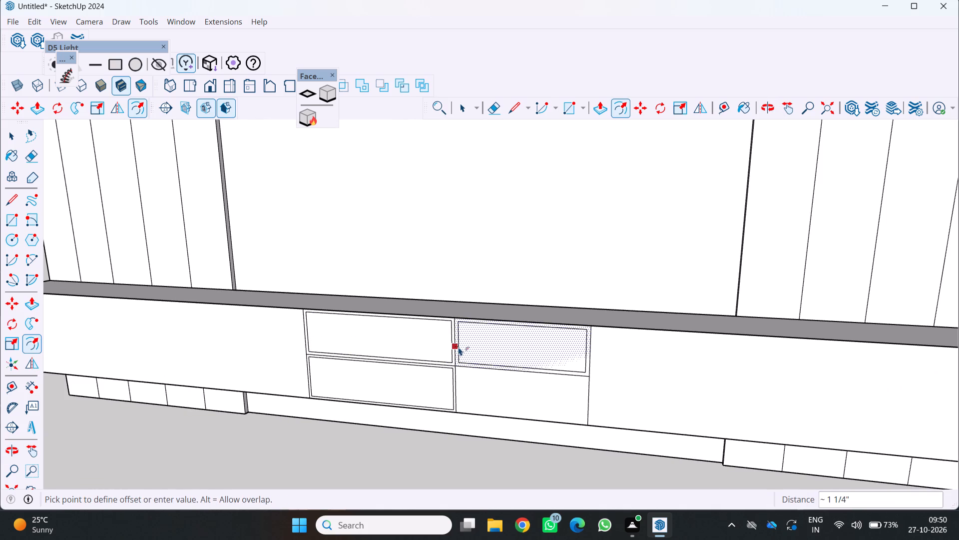
Offset the outline of the centre section's lower-right compartment inward to form a thin frame like the others.
{"action": "left_click", "coordinate": [456, 376]}
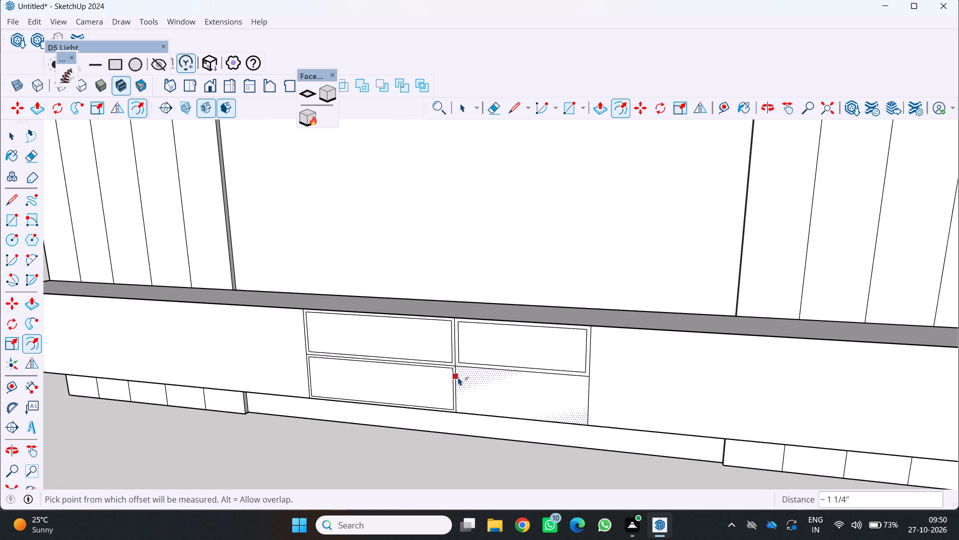
{"action": "left_click", "coordinate": [458, 377]}
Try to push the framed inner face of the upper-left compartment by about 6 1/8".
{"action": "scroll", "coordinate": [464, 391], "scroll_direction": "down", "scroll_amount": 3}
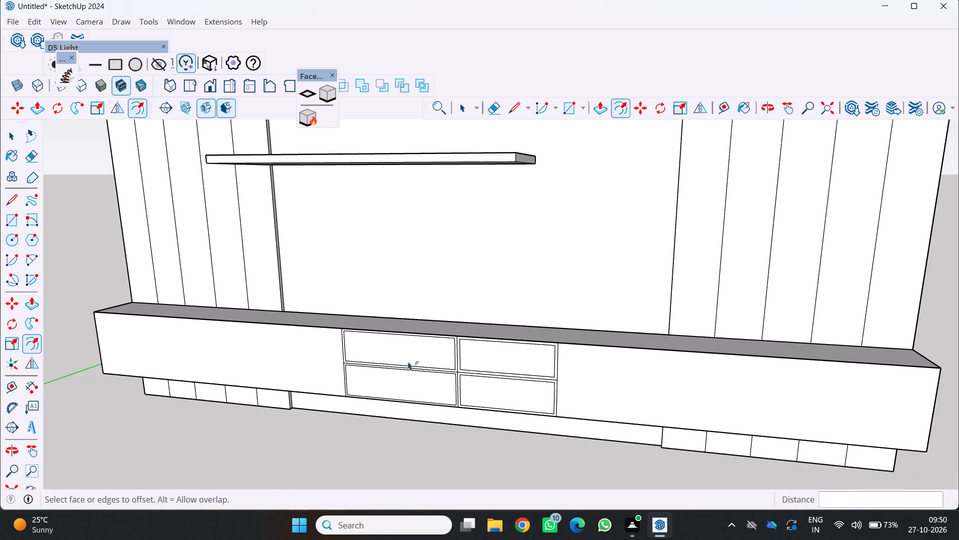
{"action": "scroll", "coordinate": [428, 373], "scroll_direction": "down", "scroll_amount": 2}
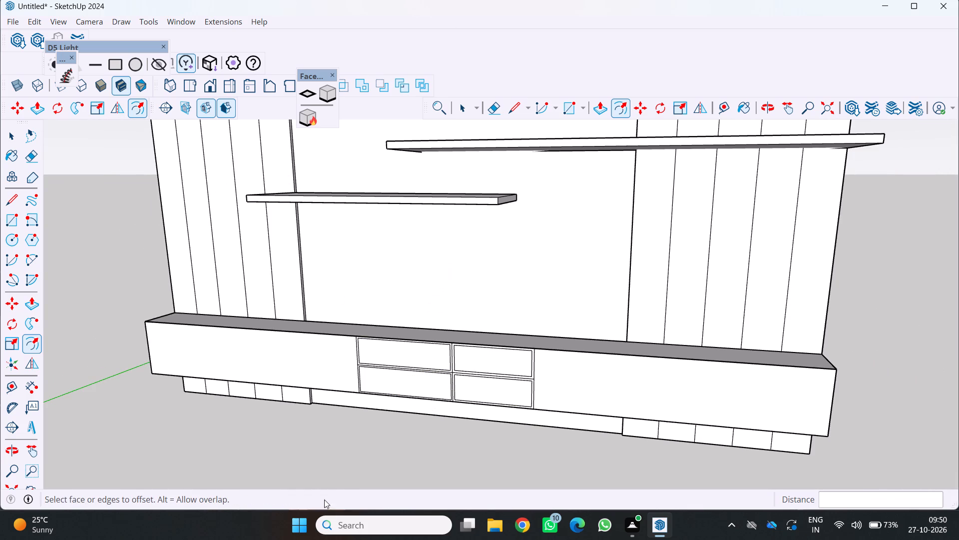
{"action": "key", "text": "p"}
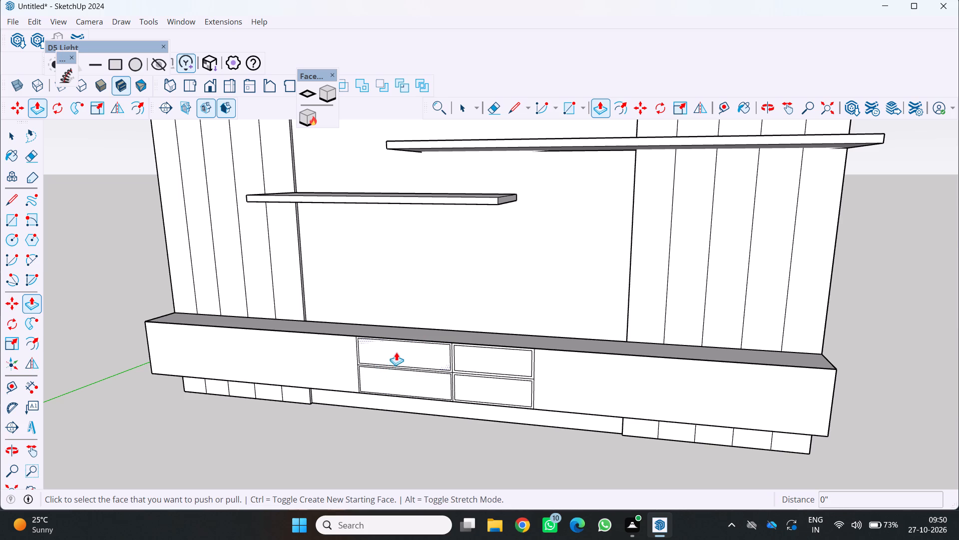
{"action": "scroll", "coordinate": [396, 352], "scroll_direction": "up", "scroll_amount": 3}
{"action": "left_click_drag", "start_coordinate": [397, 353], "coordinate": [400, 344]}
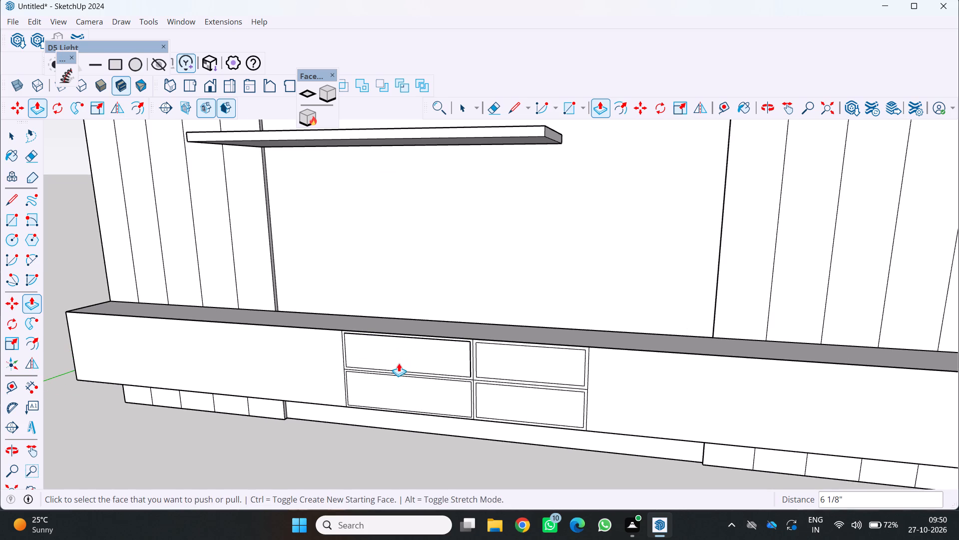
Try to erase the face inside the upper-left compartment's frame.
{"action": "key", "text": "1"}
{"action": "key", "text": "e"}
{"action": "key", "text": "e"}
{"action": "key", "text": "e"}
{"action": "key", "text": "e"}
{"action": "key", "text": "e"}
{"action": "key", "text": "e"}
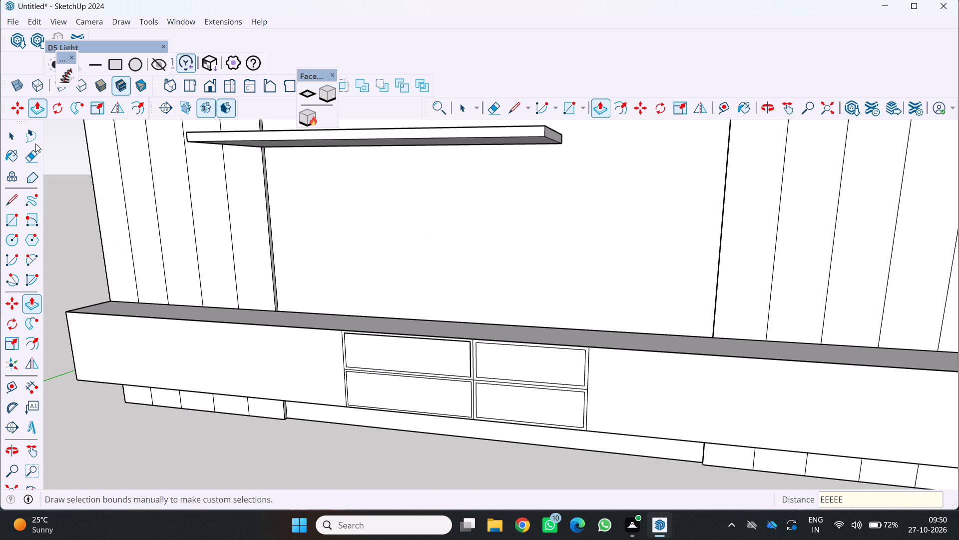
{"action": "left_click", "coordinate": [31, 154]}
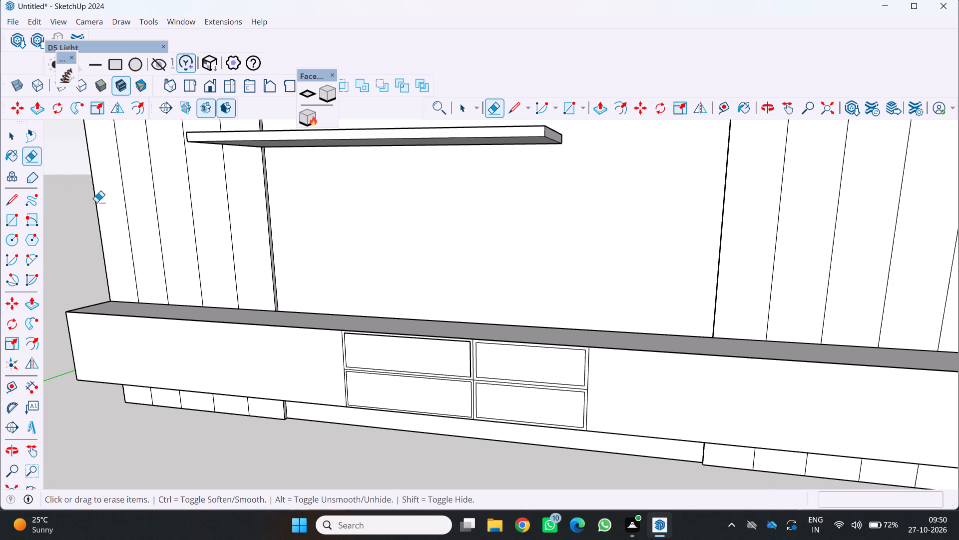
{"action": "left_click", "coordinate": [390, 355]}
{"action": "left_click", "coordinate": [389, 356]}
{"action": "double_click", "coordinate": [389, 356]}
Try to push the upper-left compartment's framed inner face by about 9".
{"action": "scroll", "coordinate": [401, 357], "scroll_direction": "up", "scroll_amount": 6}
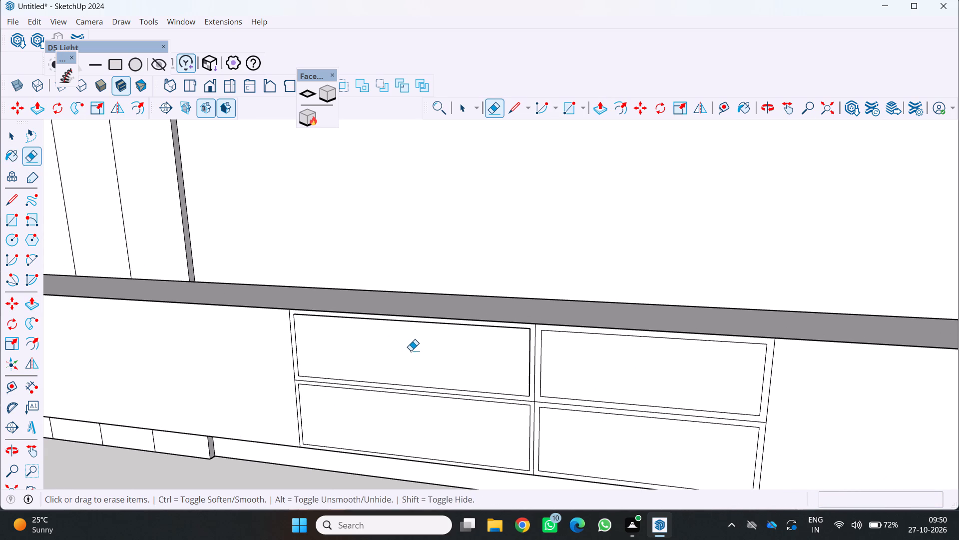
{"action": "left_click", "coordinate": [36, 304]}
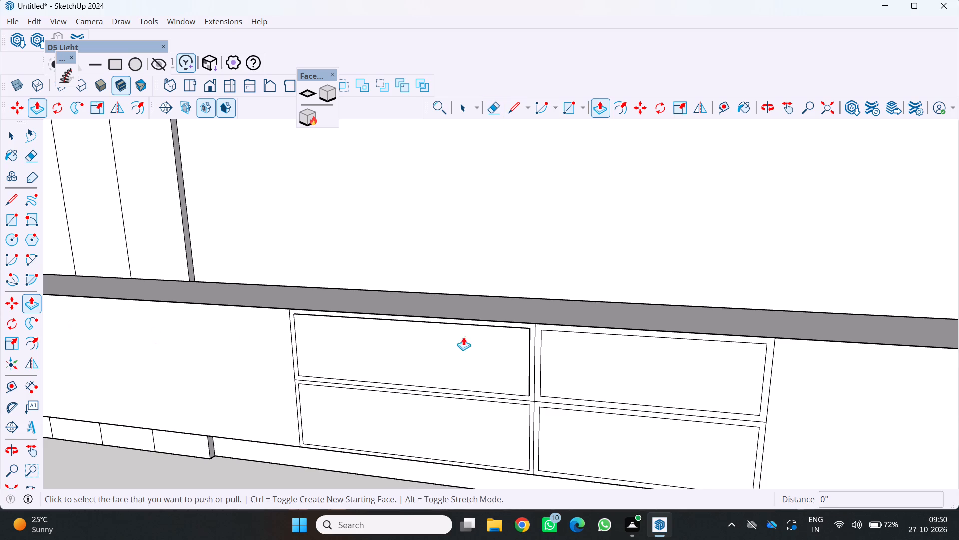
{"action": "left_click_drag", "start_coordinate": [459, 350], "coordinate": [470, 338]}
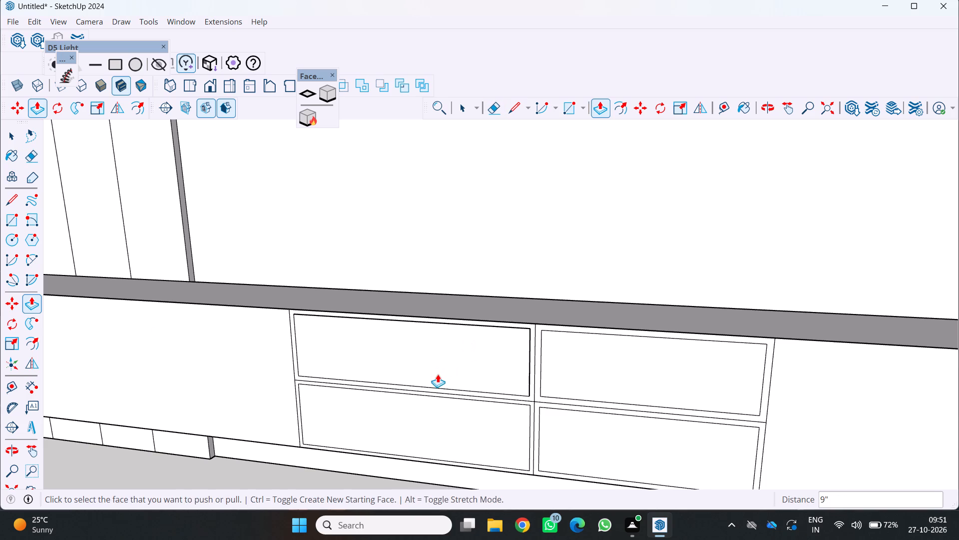
Select the lower box's connected geometry and examine the centre compartments from the front.
{"action": "key", "text": "space"}
{"action": "triple_click", "coordinate": [442, 369]}
{"action": "triple_click", "coordinate": [443, 368]}
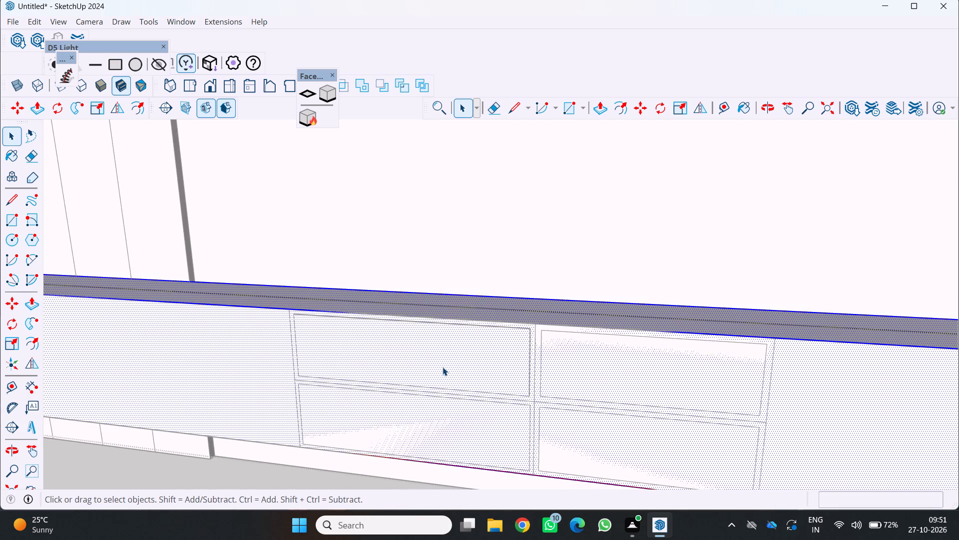
{"action": "triple_click", "coordinate": [442, 367]}
{"action": "left_click", "coordinate": [441, 366]}
{"action": "scroll", "coordinate": [441, 365], "scroll_direction": "up", "scroll_amount": 1}
{"action": "middle_click_drag", "start_coordinate": [441, 365], "coordinate": [474, 312]}
{"action": "scroll", "coordinate": [474, 312], "scroll_direction": "down", "scroll_amount": 2}
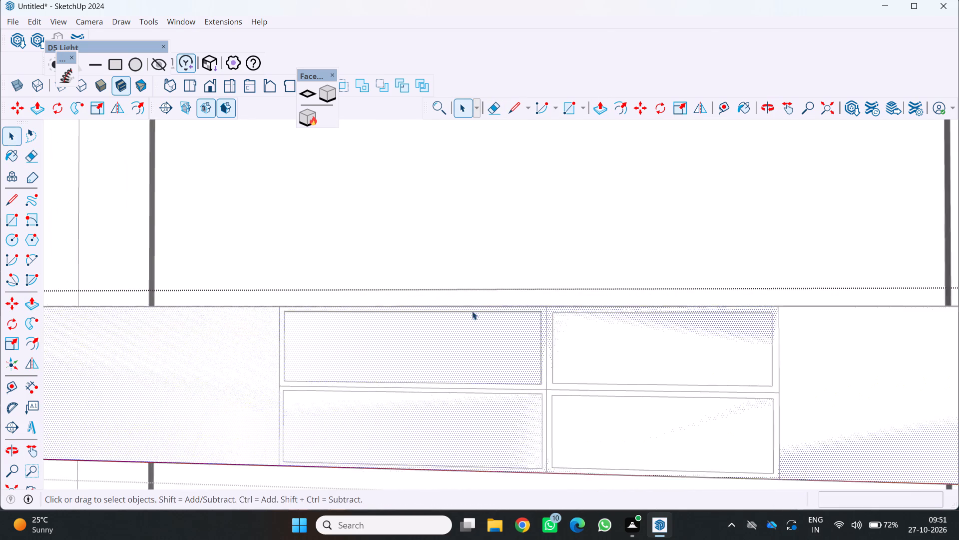
{"action": "scroll", "coordinate": [472, 311], "scroll_direction": "down", "scroll_amount": 2}
{"action": "scroll", "coordinate": [429, 374], "scroll_direction": "up", "scroll_amount": 1}
{"action": "middle_click_drag", "start_coordinate": [429, 374], "coordinate": [446, 380]}
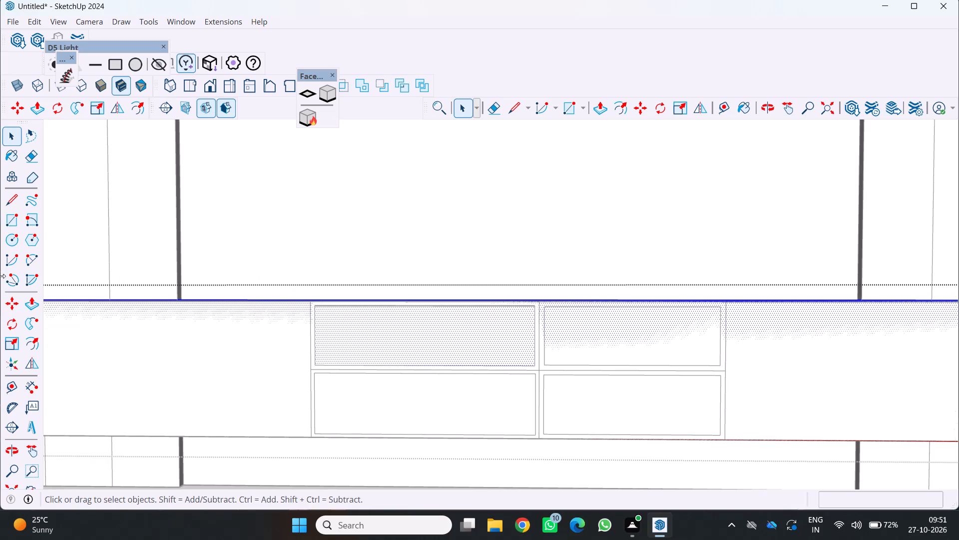
Draw a rectangle about 4' 5 15/16" by 1' 2 5/8" over the upper-left compartment's inner outline.
{"action": "left_click", "coordinate": [10, 216]}
{"action": "scroll", "coordinate": [334, 327], "scroll_direction": "up", "scroll_amount": 2}
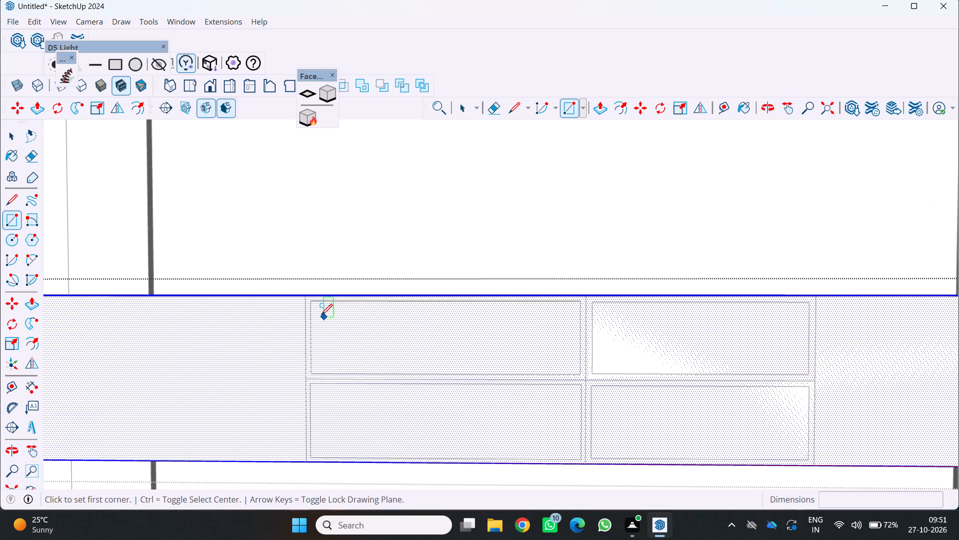
{"action": "left_click_drag", "start_coordinate": [312, 302], "coordinate": [314, 307]}
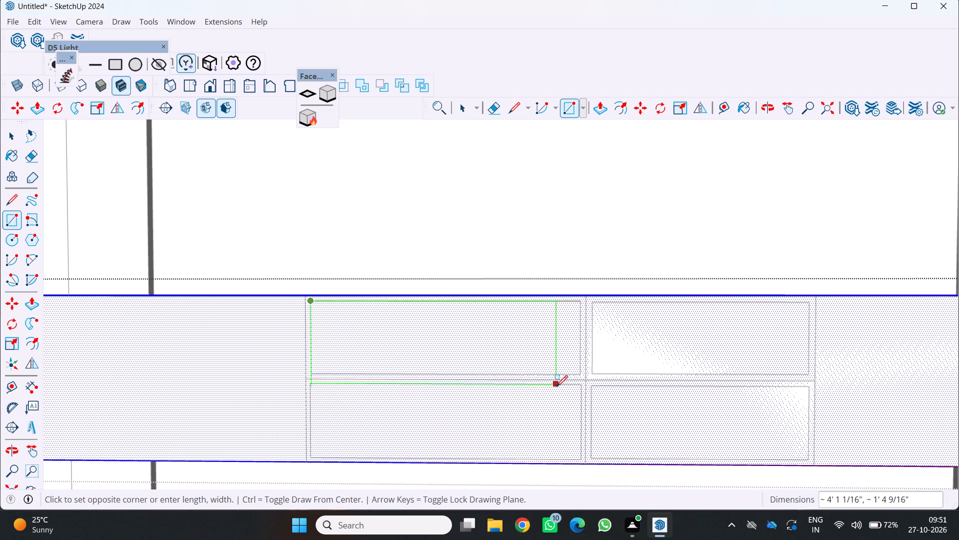
{"action": "scroll", "coordinate": [574, 381], "scroll_direction": "up", "scroll_amount": 2}
{"action": "left_click", "coordinate": [582, 370]}
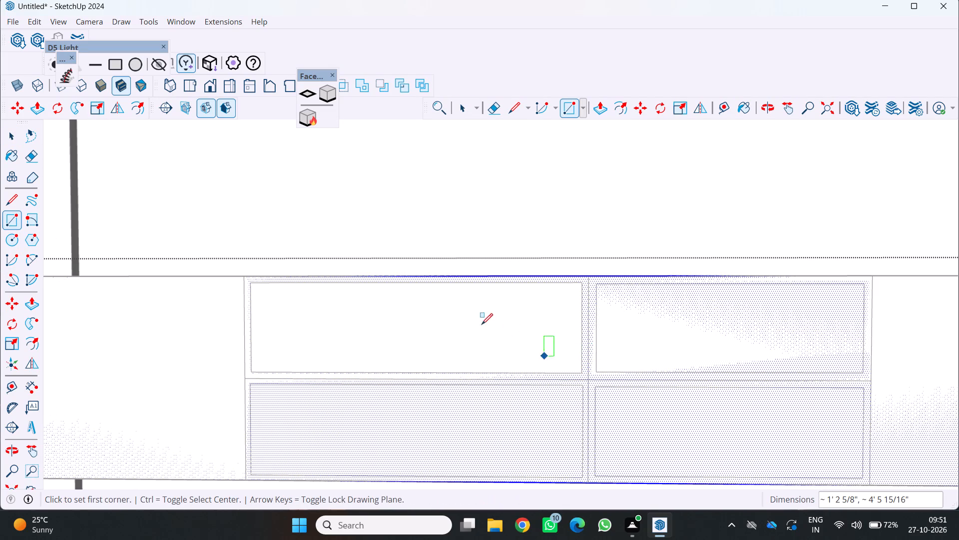
Draw a rectangle about 4' 8 1/16" by 1' 4 3/4" over the upper-left compartment's outer outline.
{"action": "left_click", "coordinate": [242, 278]}
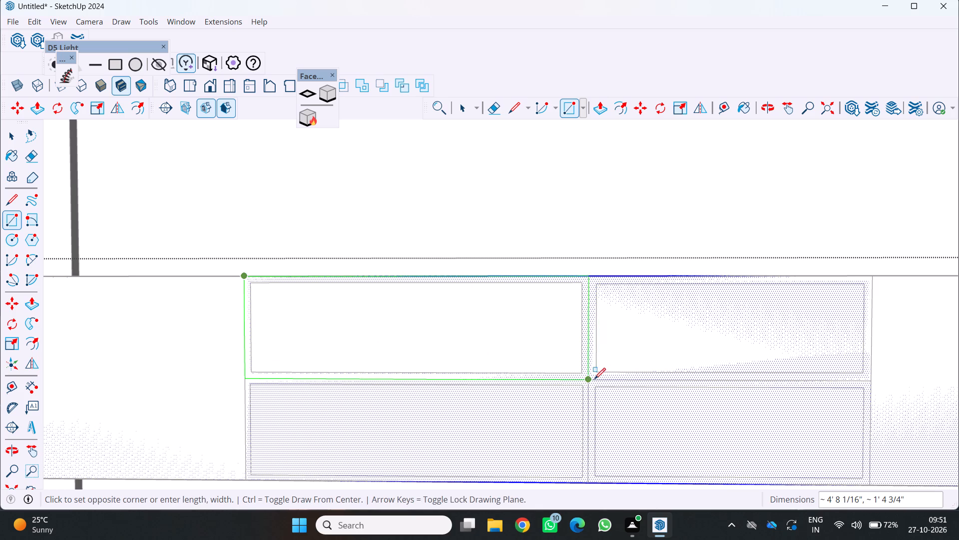
{"action": "left_click", "coordinate": [591, 377]}
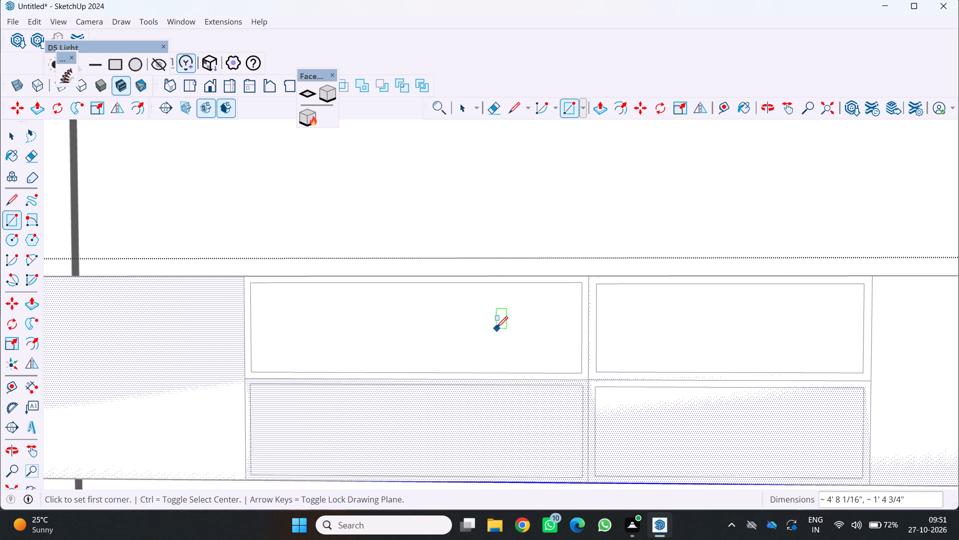
{"action": "left_click", "coordinate": [472, 336]}
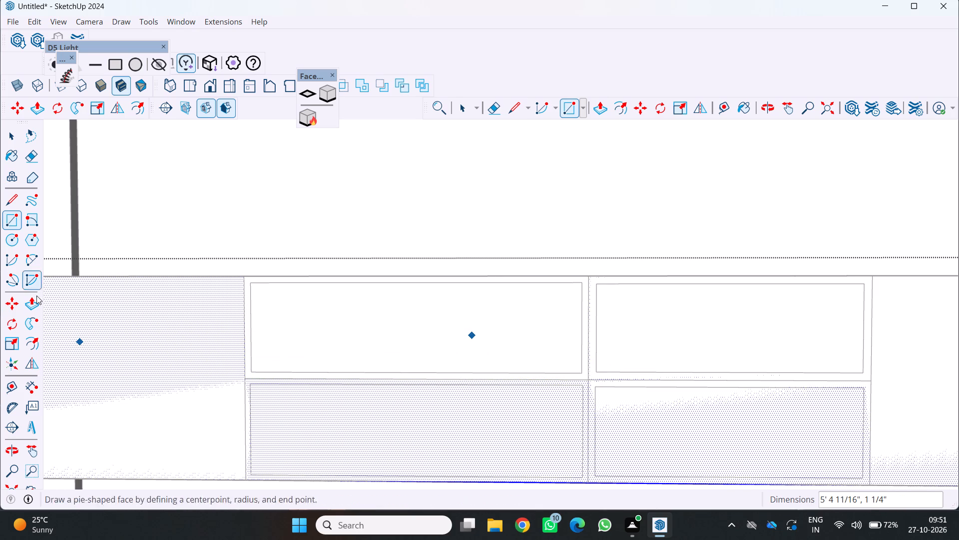
Push the upper-left compartment's framed inner face into the box by about 8 1/2".
{"action": "left_click", "coordinate": [29, 303]}
{"action": "left_click", "coordinate": [32, 302]}
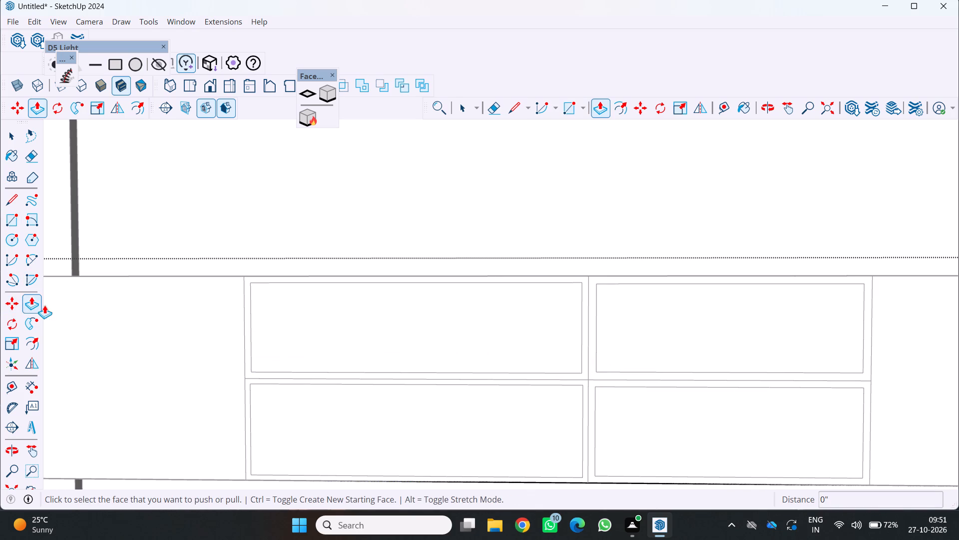
{"action": "left_click_drag", "start_coordinate": [405, 337], "coordinate": [410, 305]}
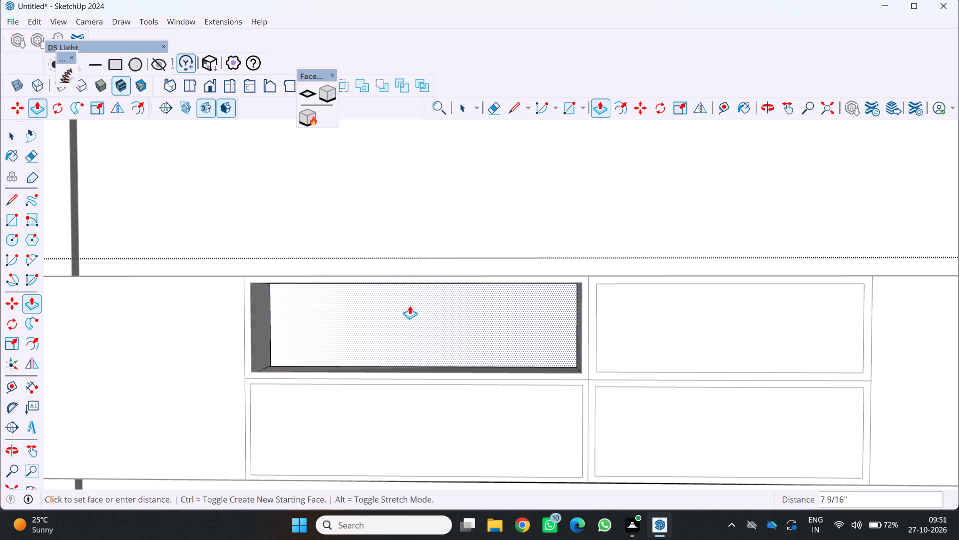
{"action": "left_click_drag", "start_coordinate": [410, 305], "coordinate": [410, 306]}
Push the back face of the upper-left compartment's recess a further 9 15/16" or so into the box.
{"action": "scroll", "coordinate": [408, 312], "scroll_direction": "down", "scroll_amount": 4}
{"action": "middle_click_drag", "start_coordinate": [402, 314], "coordinate": [409, 374]}
{"action": "middle_click", "coordinate": [409, 374]}
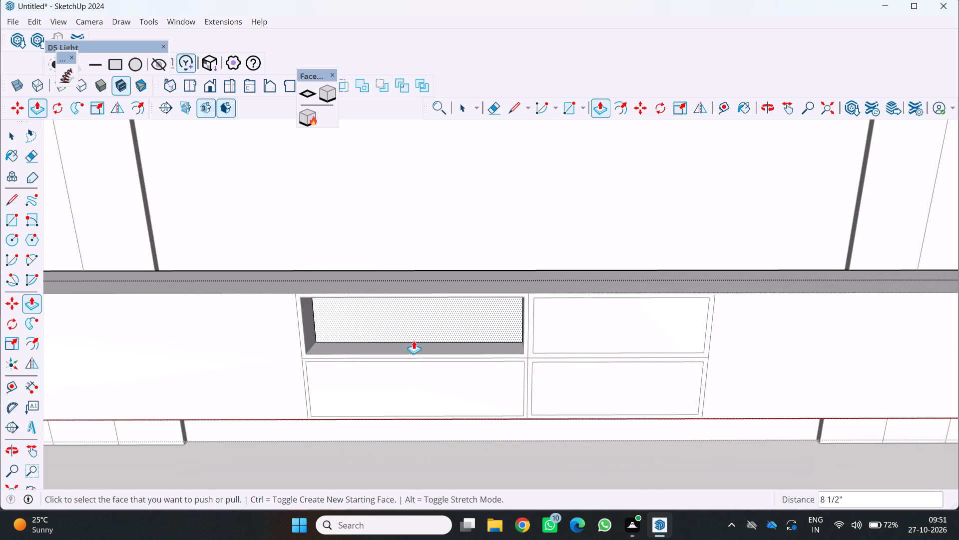
{"action": "left_click_drag", "start_coordinate": [415, 328], "coordinate": [417, 316]}
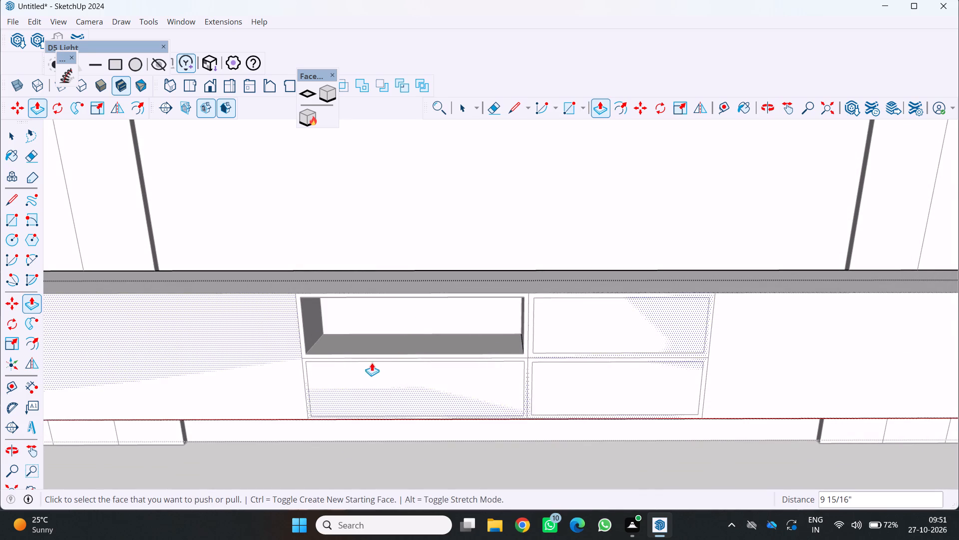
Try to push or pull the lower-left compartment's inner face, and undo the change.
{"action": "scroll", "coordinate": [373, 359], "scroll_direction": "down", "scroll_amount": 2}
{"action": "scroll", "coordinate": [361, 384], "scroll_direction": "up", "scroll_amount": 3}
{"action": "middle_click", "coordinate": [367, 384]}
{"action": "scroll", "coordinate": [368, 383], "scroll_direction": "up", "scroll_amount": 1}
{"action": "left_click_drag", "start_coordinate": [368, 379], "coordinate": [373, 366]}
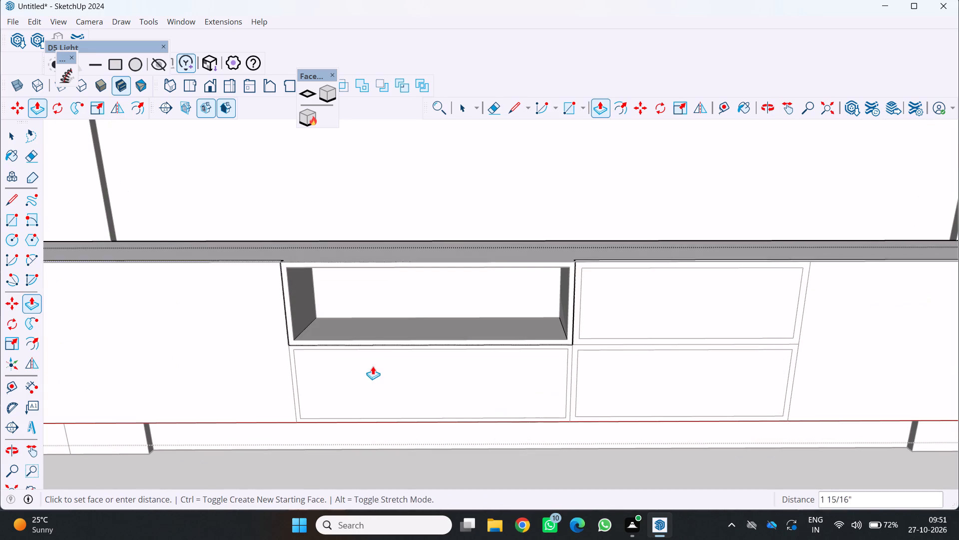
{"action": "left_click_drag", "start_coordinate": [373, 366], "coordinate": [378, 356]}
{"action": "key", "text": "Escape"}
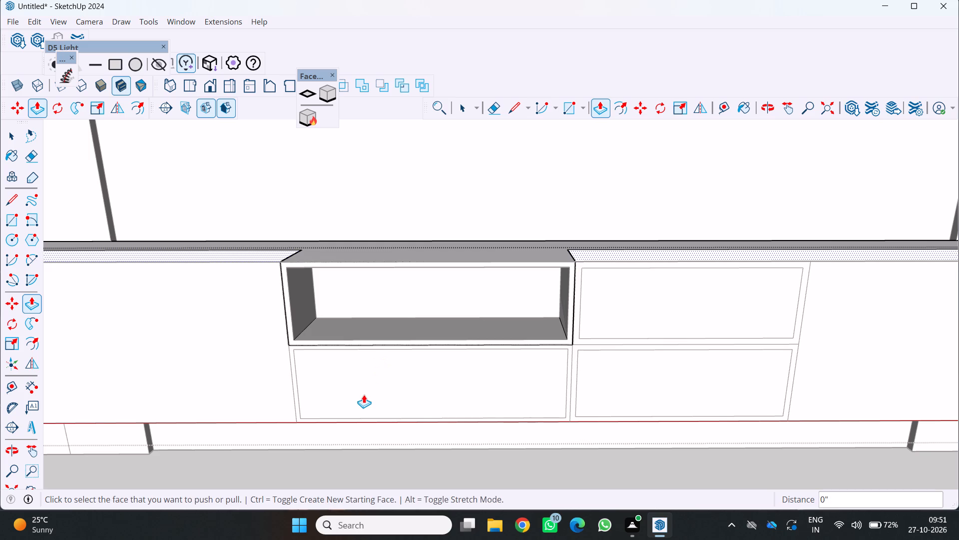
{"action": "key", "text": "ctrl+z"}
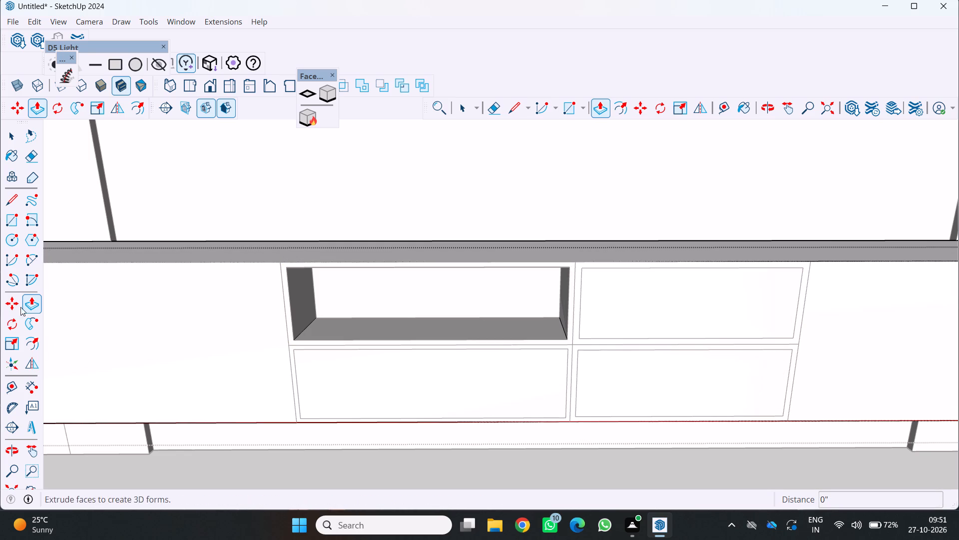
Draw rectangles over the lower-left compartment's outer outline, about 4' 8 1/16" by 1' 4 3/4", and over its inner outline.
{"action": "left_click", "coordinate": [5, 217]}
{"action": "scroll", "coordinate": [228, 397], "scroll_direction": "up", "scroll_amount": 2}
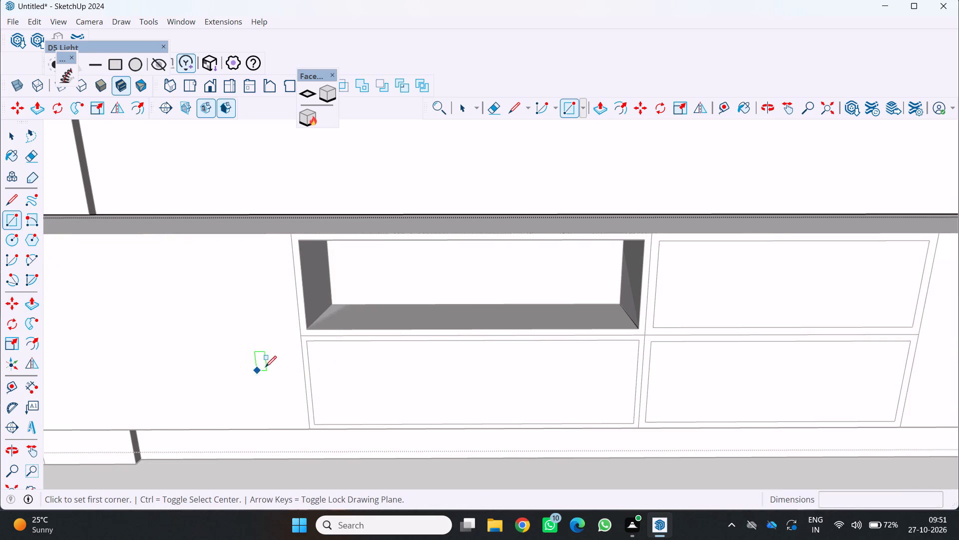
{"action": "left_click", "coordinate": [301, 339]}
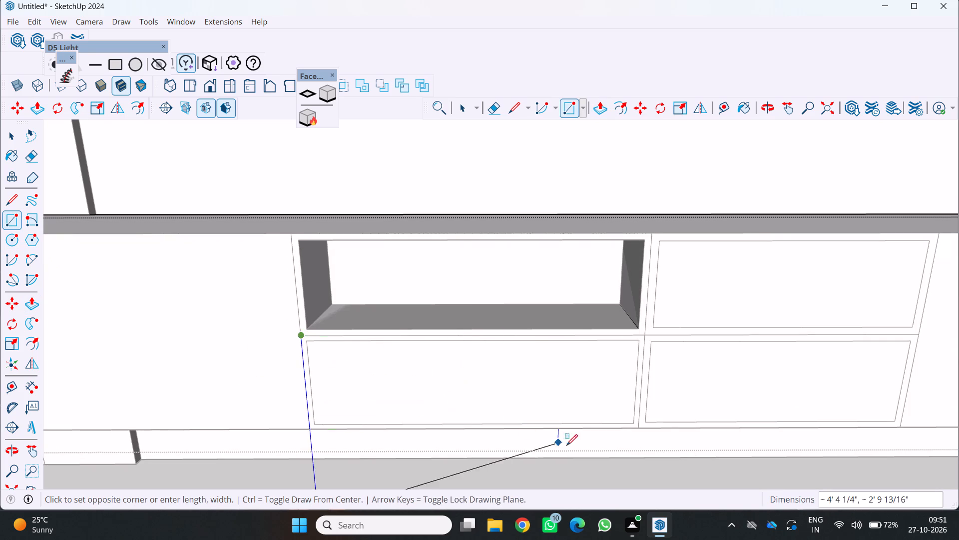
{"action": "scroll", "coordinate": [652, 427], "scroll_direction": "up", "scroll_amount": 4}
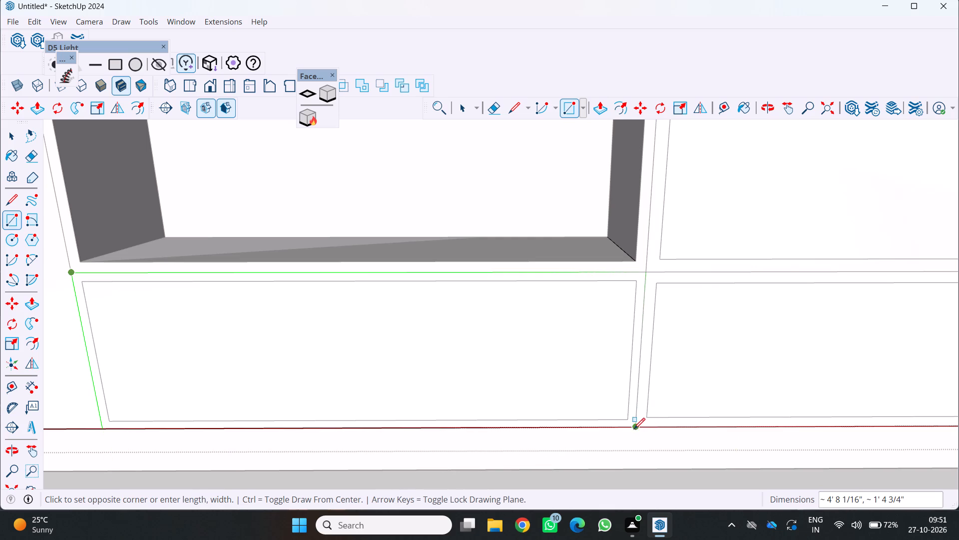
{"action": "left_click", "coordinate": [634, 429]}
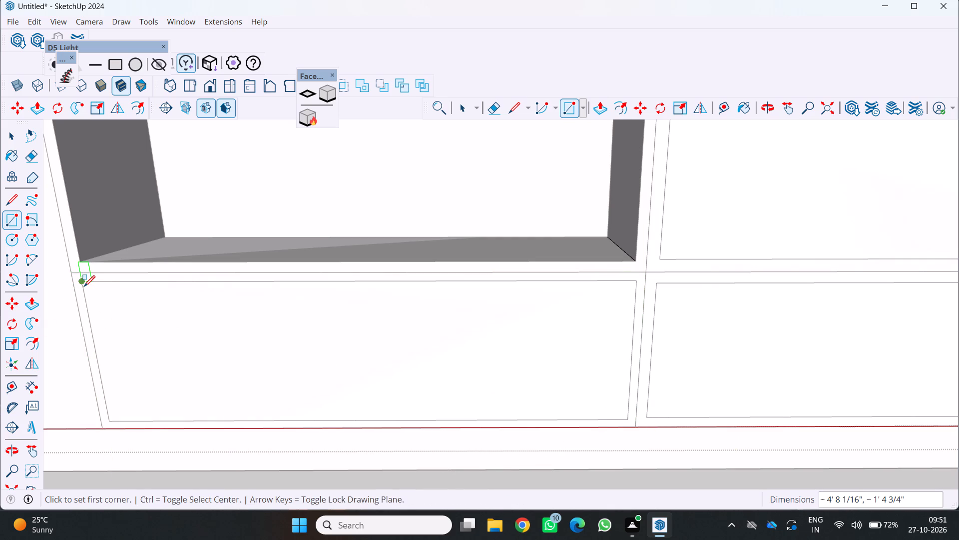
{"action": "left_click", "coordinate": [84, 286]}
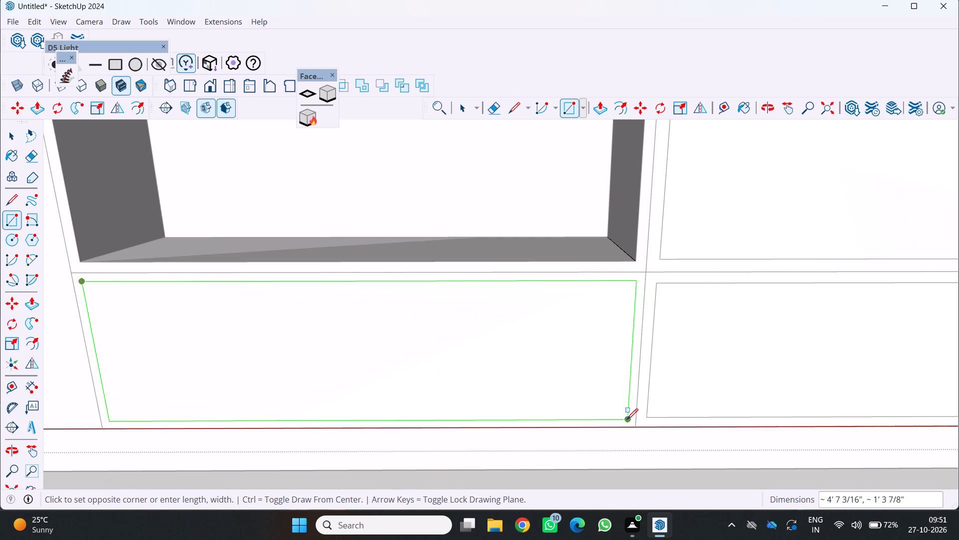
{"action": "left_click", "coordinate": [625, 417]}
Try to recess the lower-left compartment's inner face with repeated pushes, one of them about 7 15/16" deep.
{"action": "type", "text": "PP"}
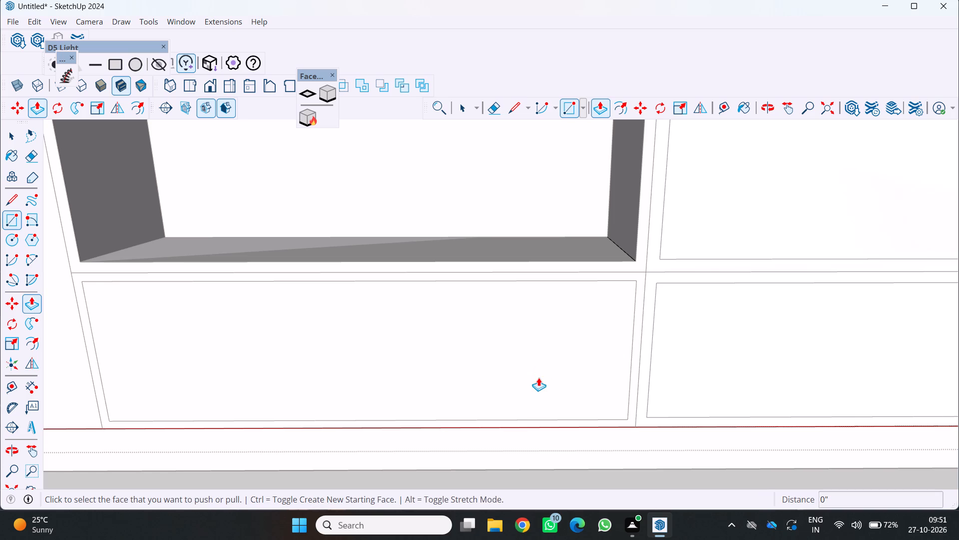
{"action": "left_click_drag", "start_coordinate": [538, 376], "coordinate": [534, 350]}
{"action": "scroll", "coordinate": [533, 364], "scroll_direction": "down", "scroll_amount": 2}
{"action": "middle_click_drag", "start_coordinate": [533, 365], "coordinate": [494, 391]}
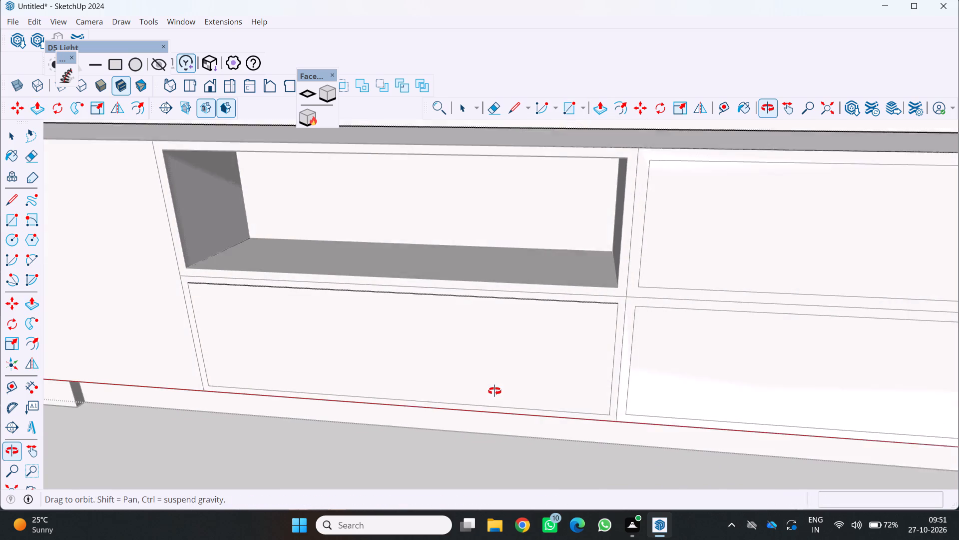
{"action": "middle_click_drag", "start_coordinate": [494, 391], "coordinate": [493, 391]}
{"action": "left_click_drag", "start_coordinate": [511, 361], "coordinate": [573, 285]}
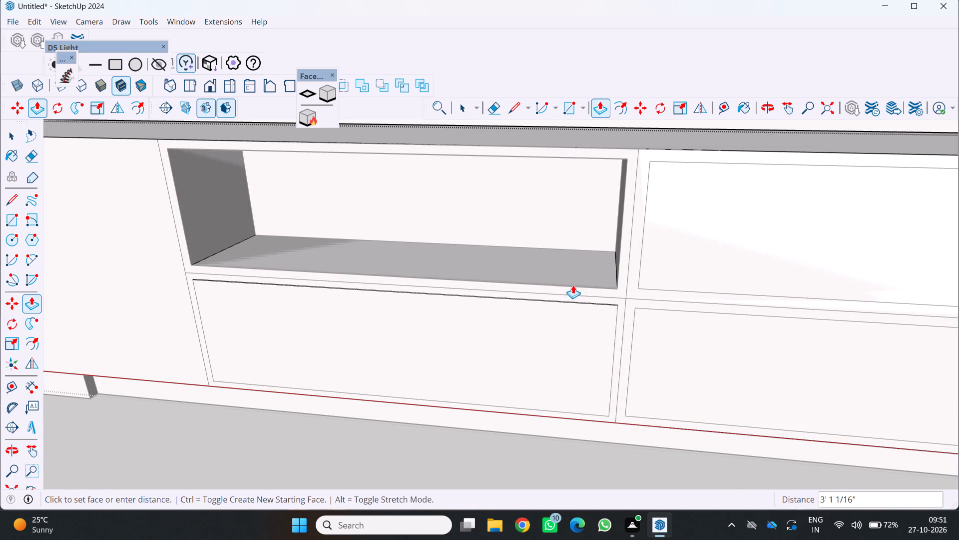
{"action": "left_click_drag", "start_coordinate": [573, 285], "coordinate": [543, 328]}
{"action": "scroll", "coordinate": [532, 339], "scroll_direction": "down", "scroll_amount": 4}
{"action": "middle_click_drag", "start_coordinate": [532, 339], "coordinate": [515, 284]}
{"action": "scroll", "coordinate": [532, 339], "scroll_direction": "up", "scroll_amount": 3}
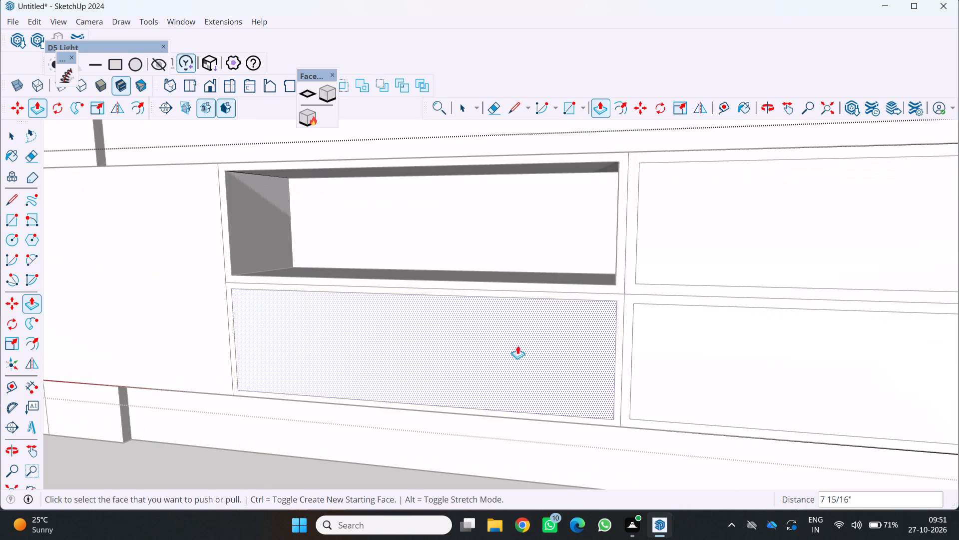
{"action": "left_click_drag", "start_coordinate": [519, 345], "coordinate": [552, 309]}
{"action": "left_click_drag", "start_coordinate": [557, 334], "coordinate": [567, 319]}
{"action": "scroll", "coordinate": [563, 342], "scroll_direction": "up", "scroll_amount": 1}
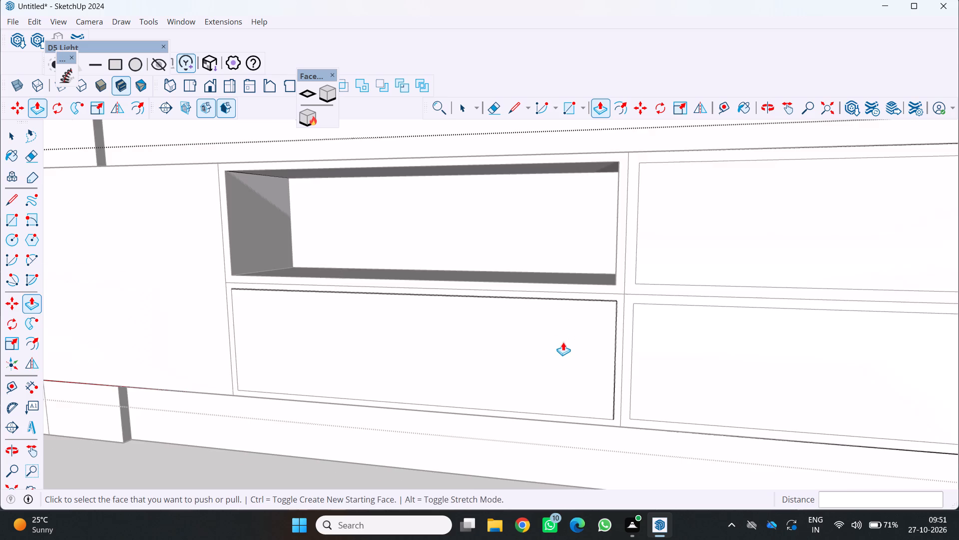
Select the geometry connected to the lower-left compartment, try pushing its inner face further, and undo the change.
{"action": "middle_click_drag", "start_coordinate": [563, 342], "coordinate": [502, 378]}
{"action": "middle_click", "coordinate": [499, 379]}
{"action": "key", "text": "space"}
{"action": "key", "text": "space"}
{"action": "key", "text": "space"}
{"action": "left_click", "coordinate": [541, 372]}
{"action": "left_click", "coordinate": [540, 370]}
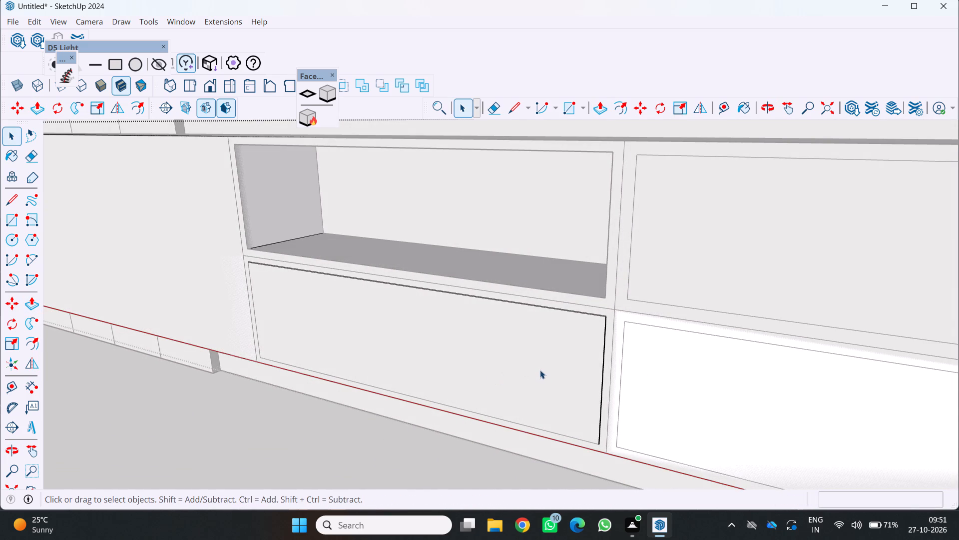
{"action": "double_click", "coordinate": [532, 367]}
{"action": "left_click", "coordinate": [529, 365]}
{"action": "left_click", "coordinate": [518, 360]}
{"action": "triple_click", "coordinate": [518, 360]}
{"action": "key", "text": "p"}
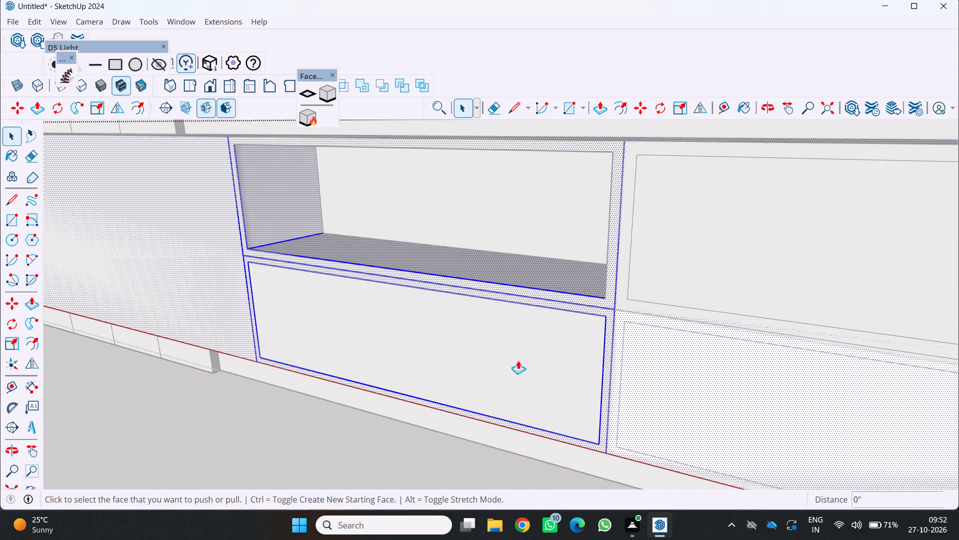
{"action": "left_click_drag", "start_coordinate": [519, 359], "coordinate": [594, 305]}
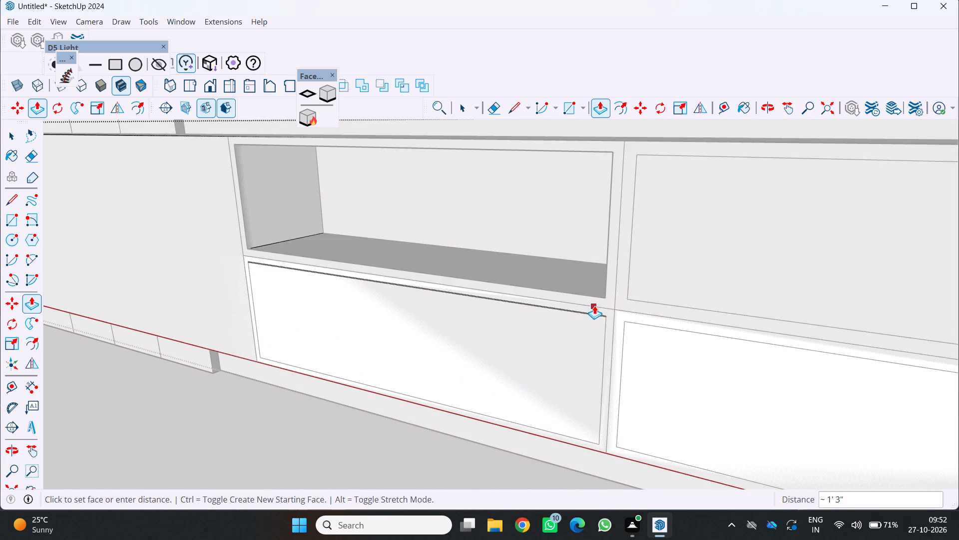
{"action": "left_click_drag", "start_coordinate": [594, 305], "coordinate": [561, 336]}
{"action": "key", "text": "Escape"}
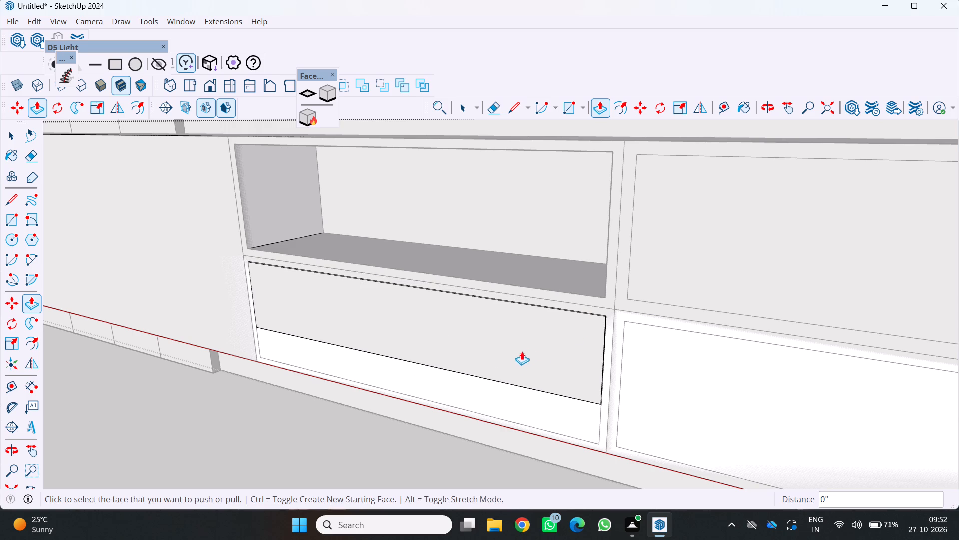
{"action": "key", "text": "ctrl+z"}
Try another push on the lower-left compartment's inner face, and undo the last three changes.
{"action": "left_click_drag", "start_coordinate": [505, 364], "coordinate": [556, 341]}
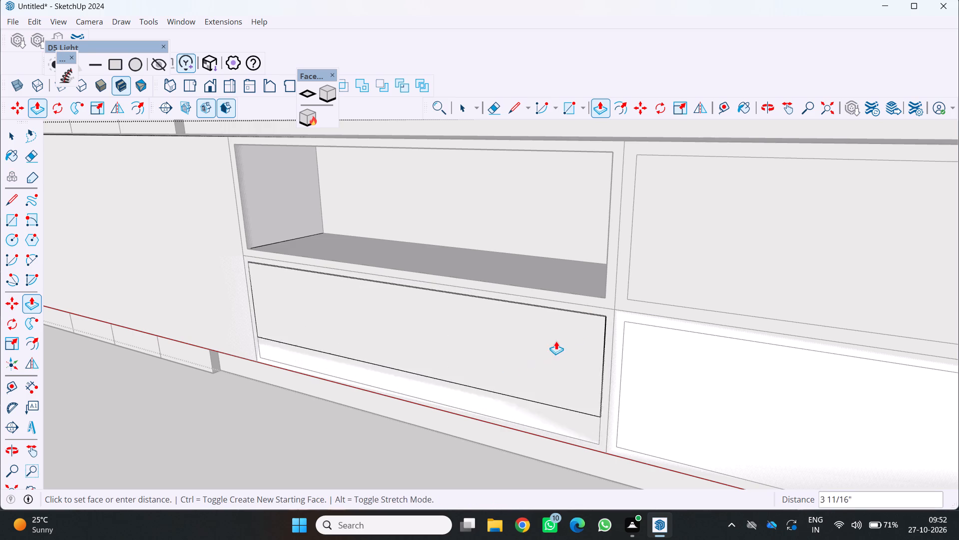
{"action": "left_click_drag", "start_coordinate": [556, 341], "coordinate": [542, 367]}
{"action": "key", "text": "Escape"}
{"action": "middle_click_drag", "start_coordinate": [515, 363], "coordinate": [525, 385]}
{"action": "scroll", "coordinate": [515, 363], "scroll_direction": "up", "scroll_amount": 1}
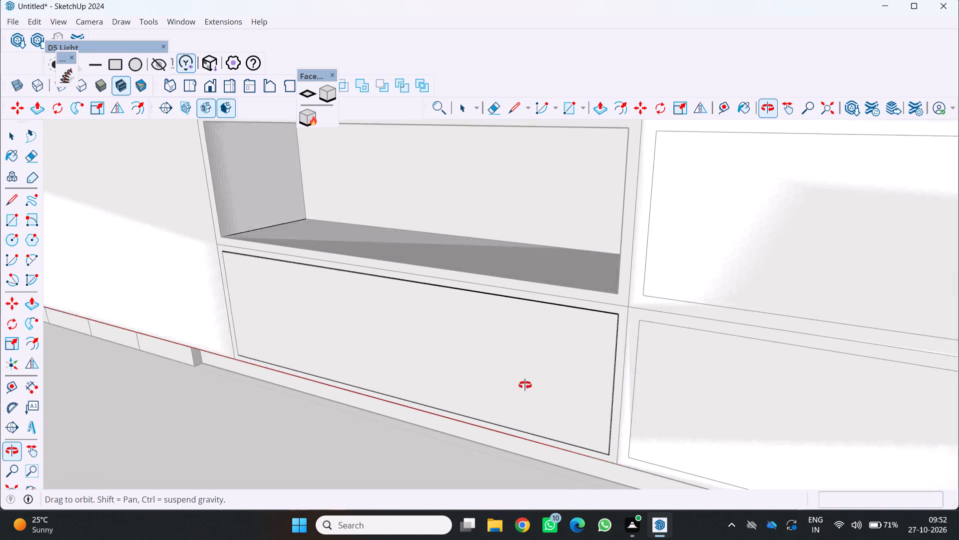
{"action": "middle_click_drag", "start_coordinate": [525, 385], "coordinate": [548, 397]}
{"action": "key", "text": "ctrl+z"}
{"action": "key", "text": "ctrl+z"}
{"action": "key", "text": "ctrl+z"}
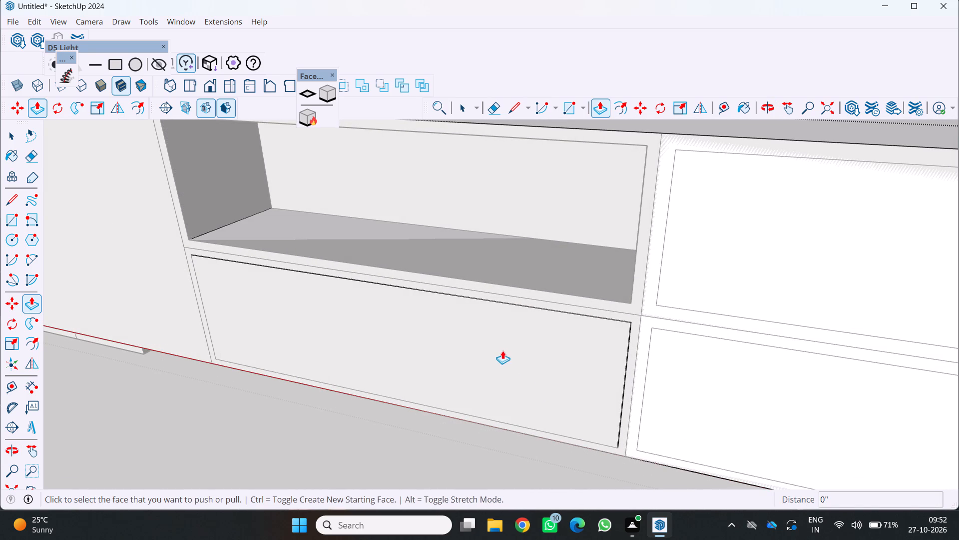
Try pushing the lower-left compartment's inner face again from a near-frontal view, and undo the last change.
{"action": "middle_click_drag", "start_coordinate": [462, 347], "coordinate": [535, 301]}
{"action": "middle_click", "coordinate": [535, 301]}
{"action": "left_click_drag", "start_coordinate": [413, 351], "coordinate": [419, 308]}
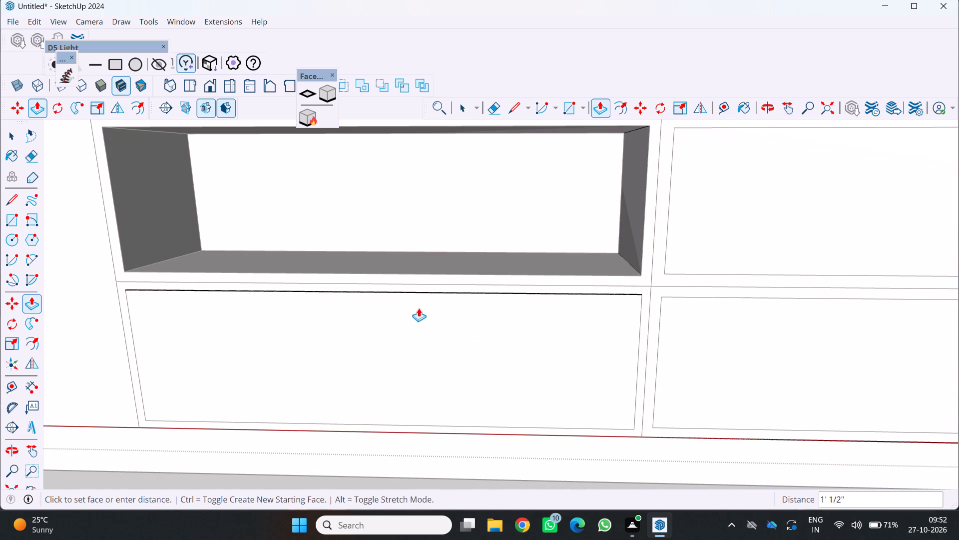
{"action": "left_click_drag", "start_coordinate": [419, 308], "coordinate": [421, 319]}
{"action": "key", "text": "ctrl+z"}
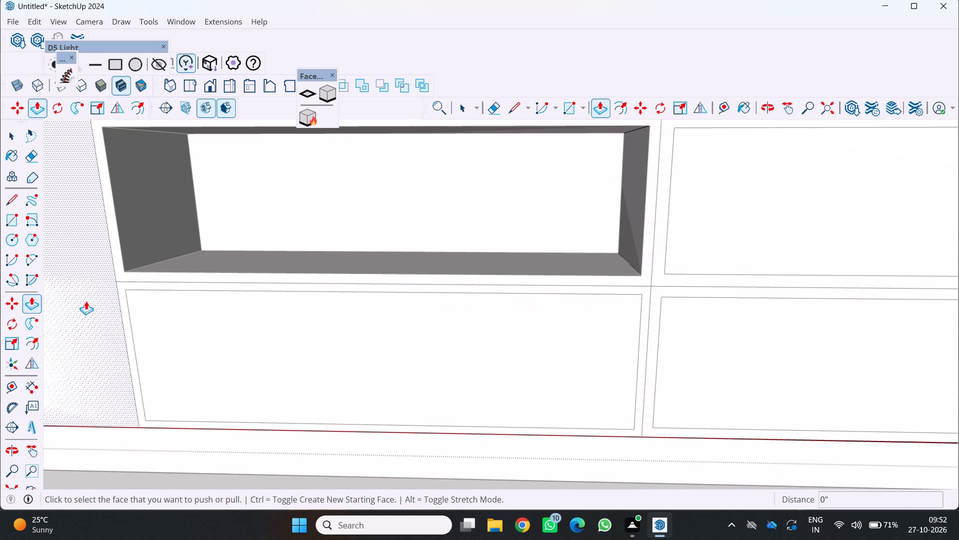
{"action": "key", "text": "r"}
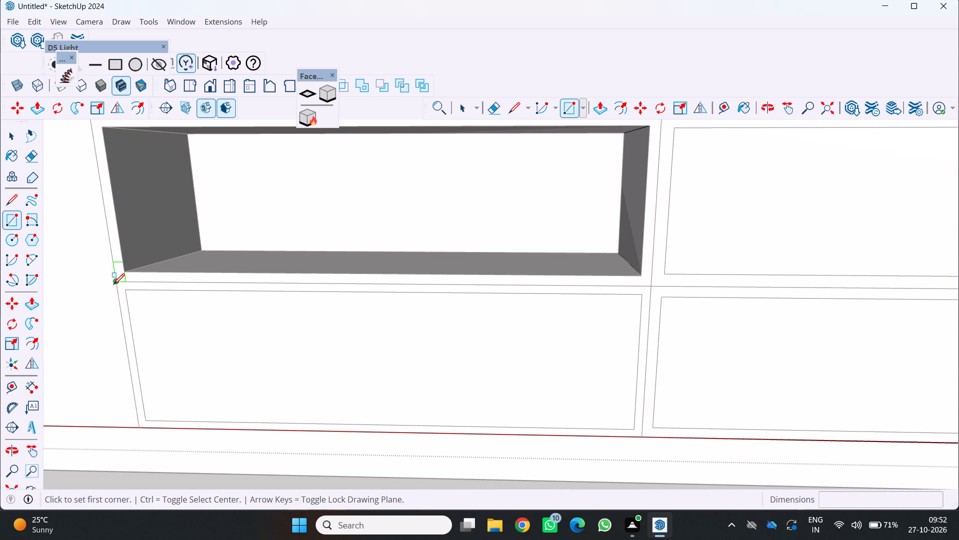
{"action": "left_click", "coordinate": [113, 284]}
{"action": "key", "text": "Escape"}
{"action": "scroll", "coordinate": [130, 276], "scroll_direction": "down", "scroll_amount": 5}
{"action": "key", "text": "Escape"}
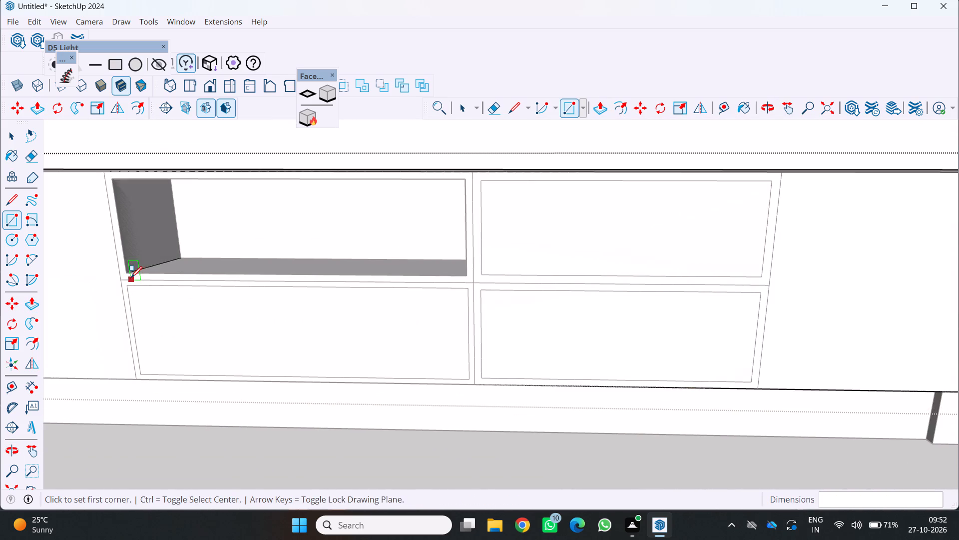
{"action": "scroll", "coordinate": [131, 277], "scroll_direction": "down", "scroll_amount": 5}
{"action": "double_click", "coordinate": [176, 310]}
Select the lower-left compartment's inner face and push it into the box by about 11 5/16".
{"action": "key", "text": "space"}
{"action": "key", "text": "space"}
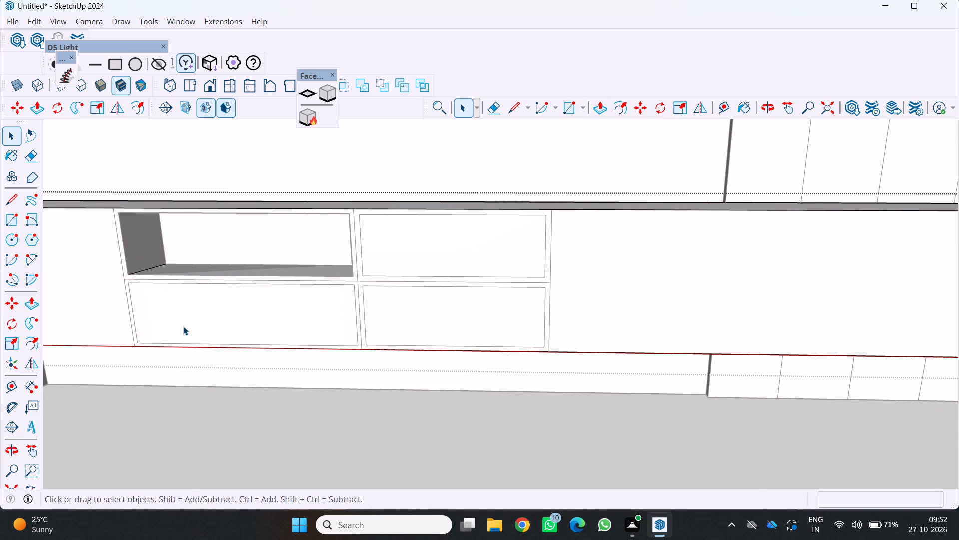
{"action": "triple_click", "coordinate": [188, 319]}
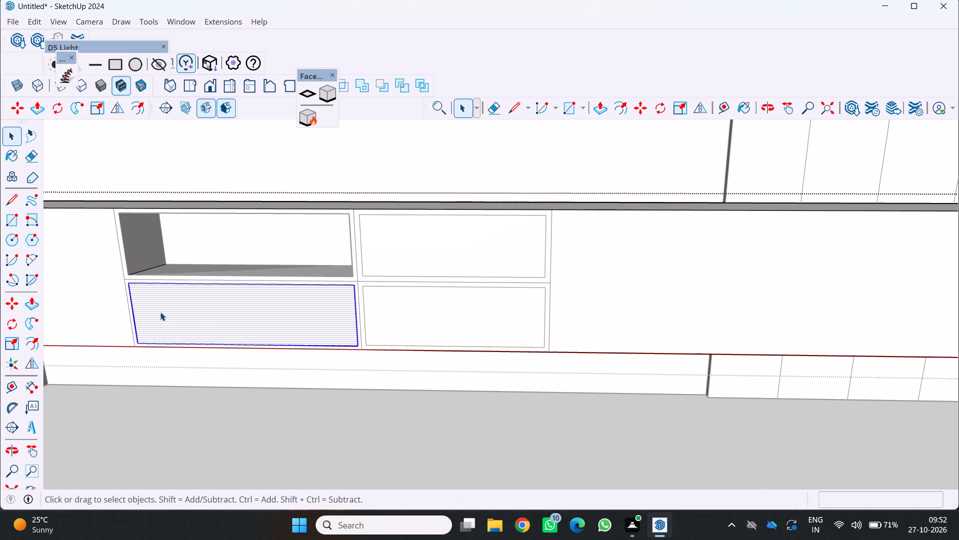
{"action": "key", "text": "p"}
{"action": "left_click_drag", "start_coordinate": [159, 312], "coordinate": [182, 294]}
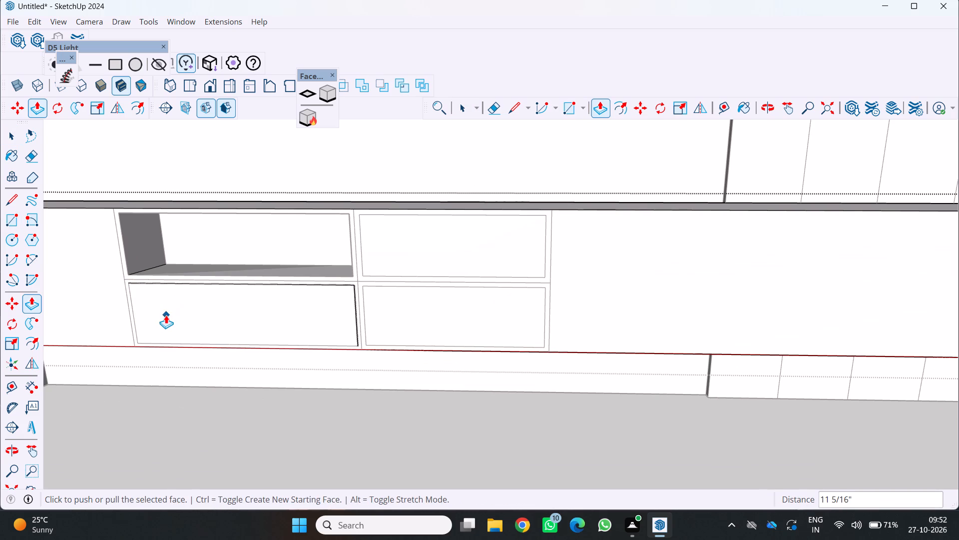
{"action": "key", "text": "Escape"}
Draw rectangles over the lower-left compartment's outer outline, about 4' 8 1/16" by 1' 4 3/4", and its inner outline, about 4' 6 5/16" by 1' 3".
{"action": "key", "text": "space"}
{"action": "key", "text": "space"}
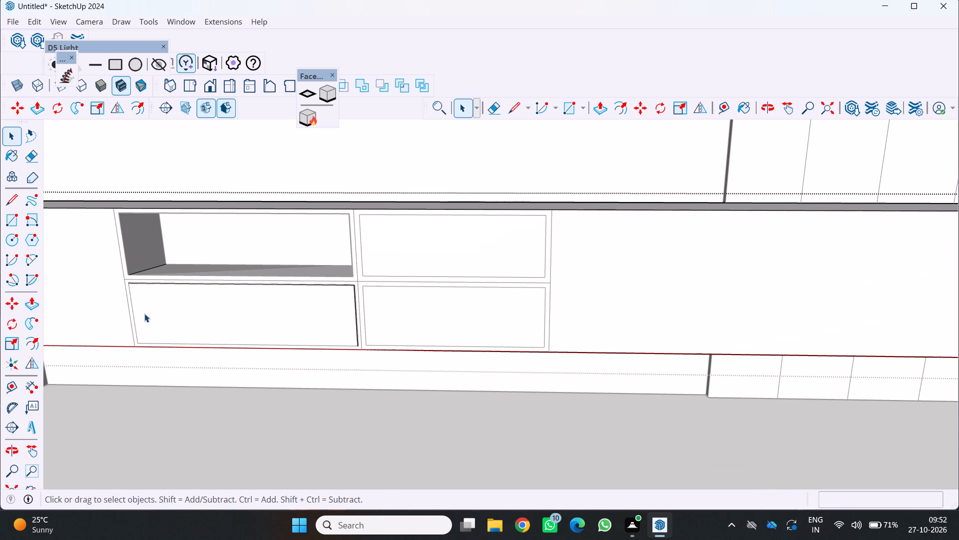
{"action": "left_click", "coordinate": [144, 313]}
{"action": "triple_click", "coordinate": [148, 314]}
{"action": "scroll", "coordinate": [116, 296], "scroll_direction": "up", "scroll_amount": 5}
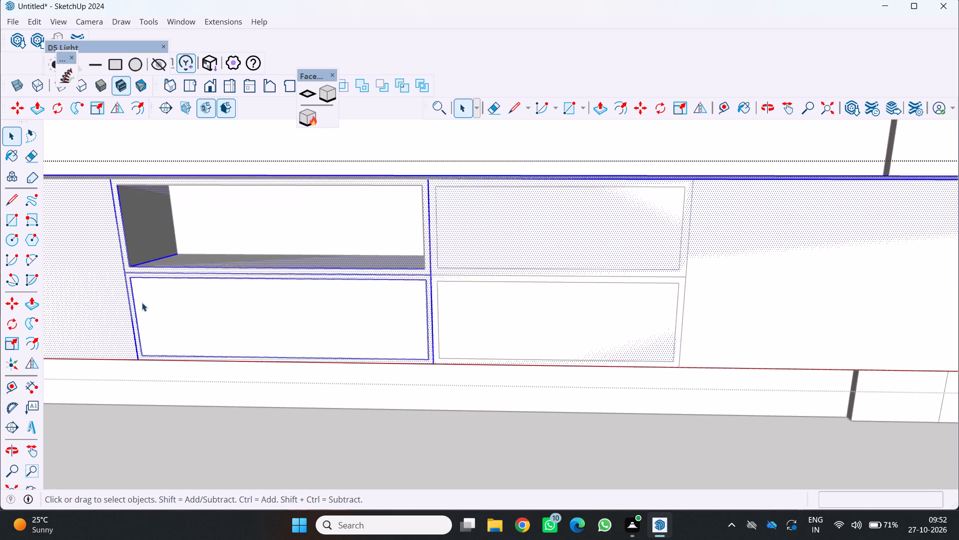
{"action": "scroll", "coordinate": [142, 302], "scroll_direction": "up", "scroll_amount": 2}
{"action": "left_click", "coordinate": [17, 222]}
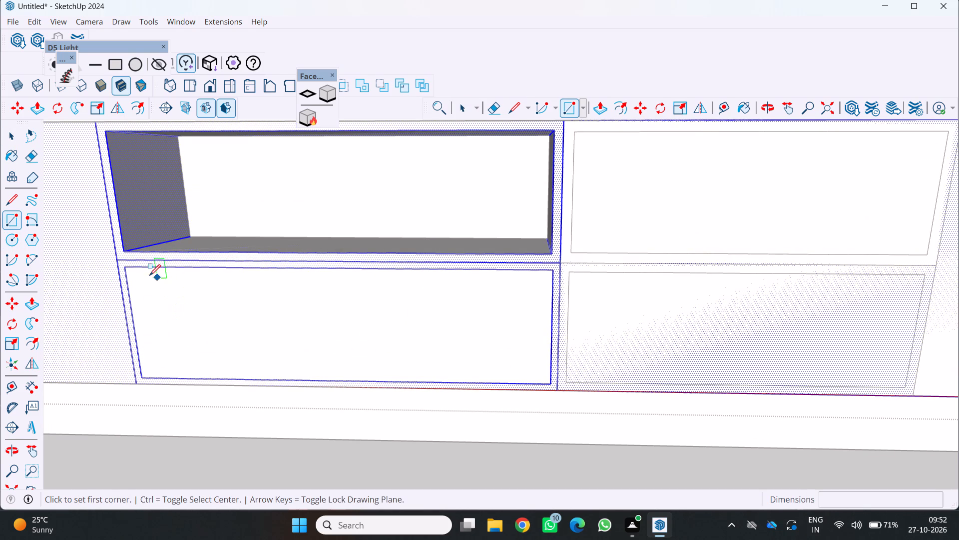
{"action": "left_click_drag", "start_coordinate": [116, 263], "coordinate": [124, 269]}
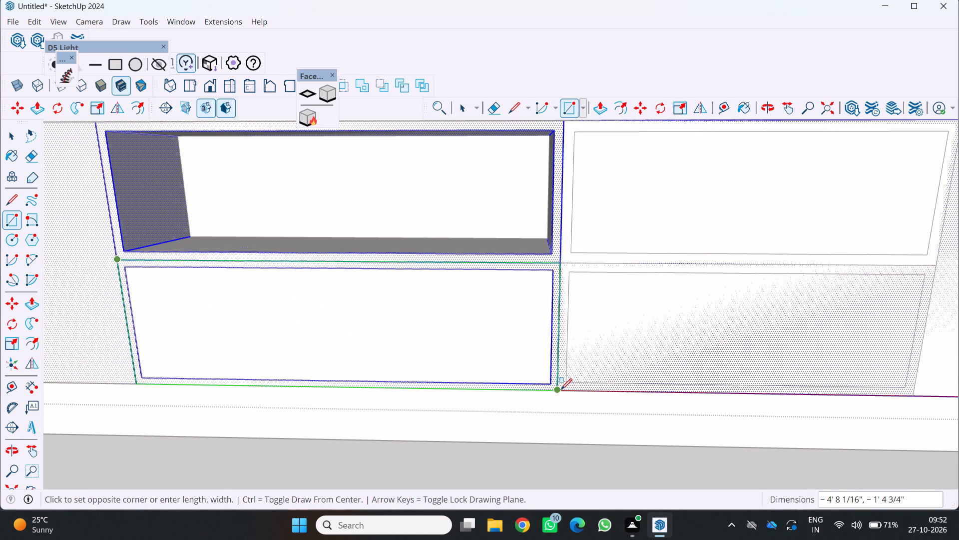
{"action": "left_click", "coordinate": [561, 389]}
{"action": "left_click_drag", "start_coordinate": [126, 270], "coordinate": [135, 277]}
{"action": "left_click", "coordinate": [549, 384]}
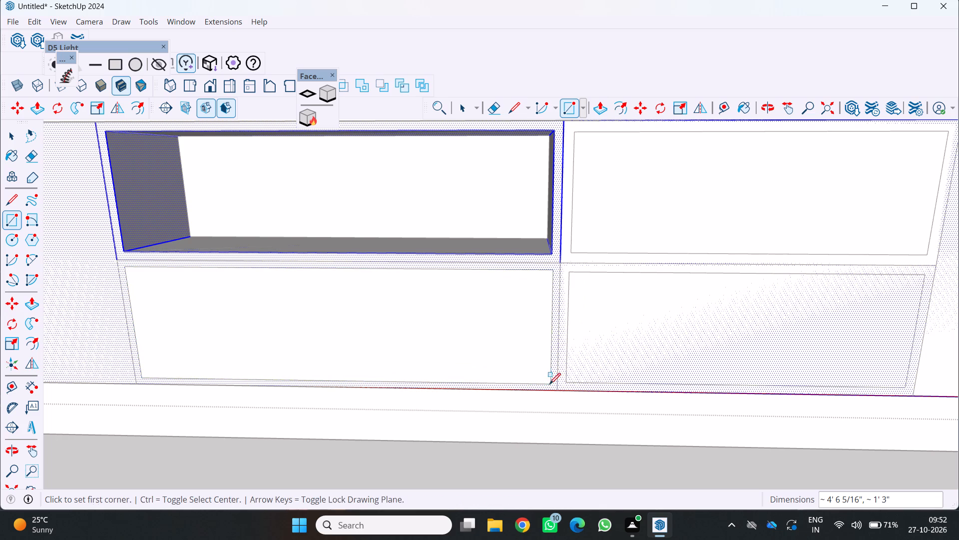
Push the lower-left compartment's inner face into the box in two stages, the second about 8 11/16".
{"action": "key", "text": "p"}
{"action": "left_click_drag", "start_coordinate": [489, 348], "coordinate": [494, 312]}
{"action": "left_click_drag", "start_coordinate": [485, 336], "coordinate": [490, 320]}
{"action": "scroll", "coordinate": [493, 324], "scroll_direction": "down", "scroll_amount": 3}
{"action": "middle_click_drag", "start_coordinate": [493, 327], "coordinate": [499, 374]}
{"action": "middle_click", "coordinate": [499, 374]}
{"action": "scroll", "coordinate": [494, 376], "scroll_direction": "down", "scroll_amount": 2}
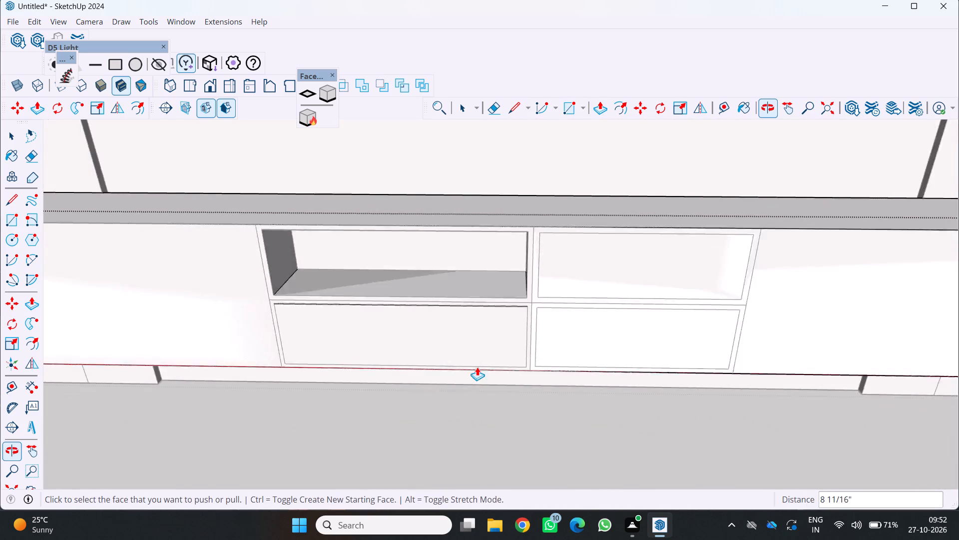
{"action": "scroll", "coordinate": [477, 367], "scroll_direction": "down", "scroll_amount": 2}
{"action": "middle_click_drag", "start_coordinate": [468, 353], "coordinate": [421, 275]}
{"action": "scroll", "coordinate": [443, 365], "scroll_direction": "up", "scroll_amount": 5}
{"action": "middle_click_drag", "start_coordinate": [496, 366], "coordinate": [405, 375]}
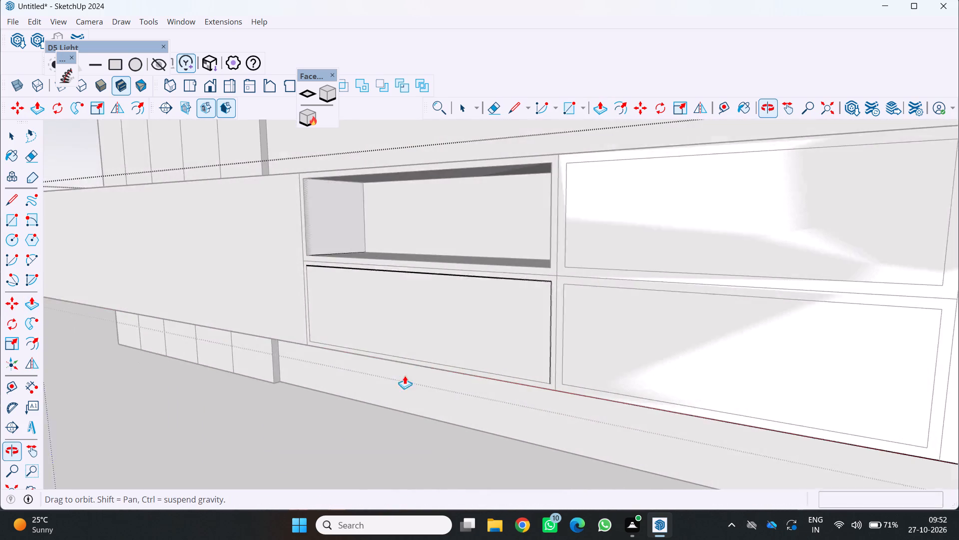
Clear the selection and close the lower box unit's group to end editing of its compartments.
{"action": "middle_click_drag", "start_coordinate": [405, 375], "coordinate": [407, 375]}
{"action": "scroll", "coordinate": [479, 345], "scroll_direction": "up", "scroll_amount": 5}
{"action": "middle_click_drag", "start_coordinate": [526, 357], "coordinate": [427, 389]}
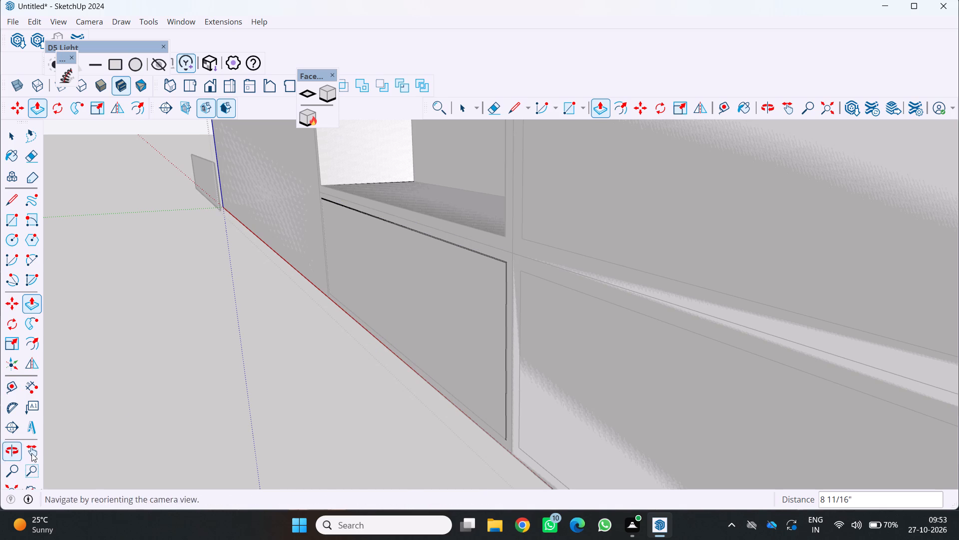
{"action": "key", "text": "space"}
{"action": "key", "text": "space"}
{"action": "left_click", "coordinate": [128, 406]}
{"action": "scroll", "coordinate": [161, 383], "scroll_direction": "down", "scroll_amount": 6}
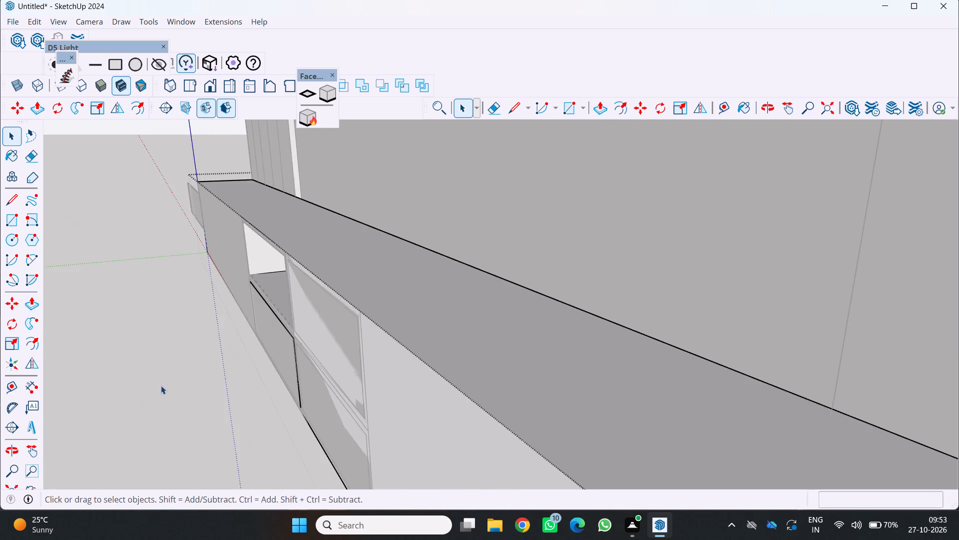
{"action": "middle_click_drag", "start_coordinate": [161, 384], "coordinate": [366, 376]}
{"action": "middle_click", "coordinate": [366, 375]}
{"action": "scroll", "coordinate": [163, 354], "scroll_direction": "down", "scroll_amount": 18}
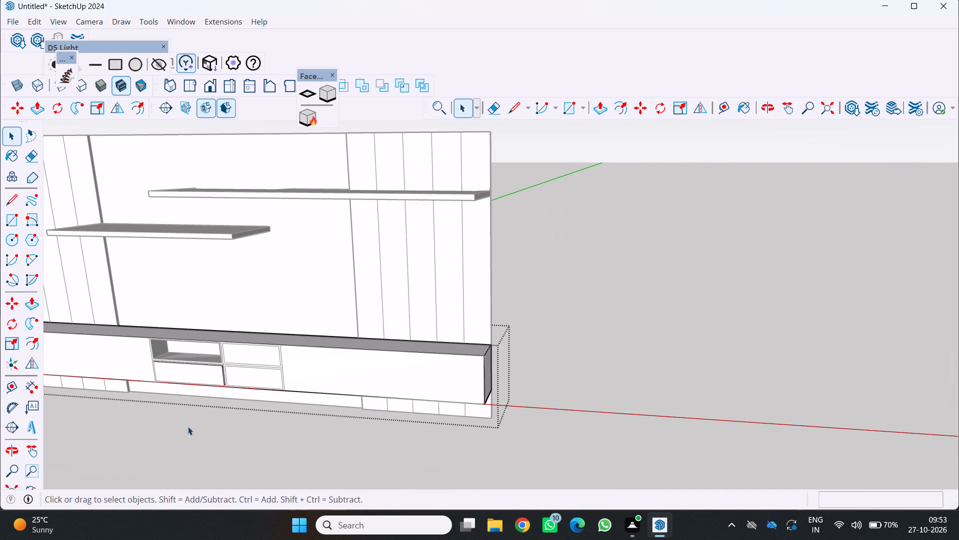
{"action": "key", "text": "space"}
{"action": "left_click", "coordinate": [196, 430]}
Examine the complete wall unit from the front, including the panel, shelves and lower box unit with its central compartments.
{"action": "middle_click_drag", "start_coordinate": [194, 418], "coordinate": [337, 369]}
{"action": "scroll", "coordinate": [315, 377], "scroll_direction": "down", "scroll_amount": 5}
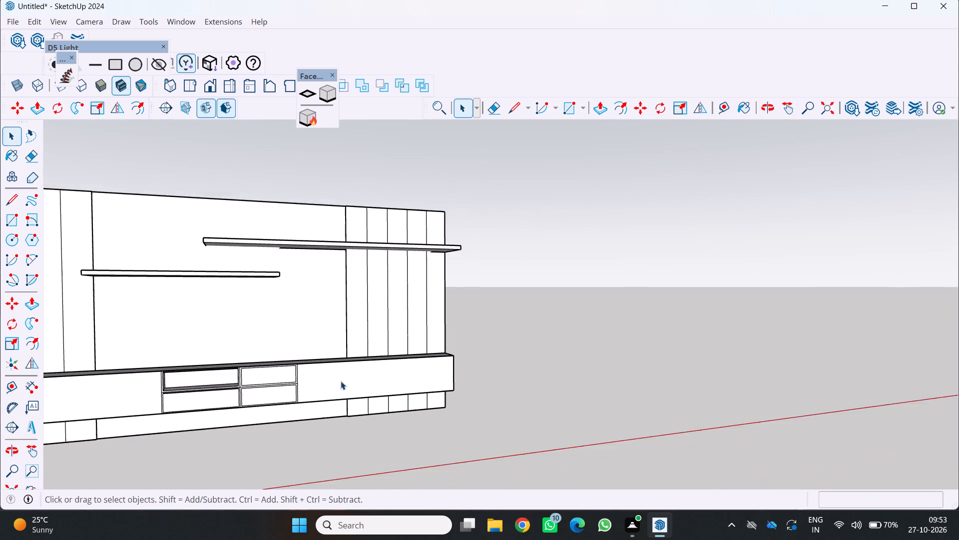
{"action": "scroll", "coordinate": [341, 381], "scroll_direction": "down", "scroll_amount": 3}
{"action": "middle_click_drag", "start_coordinate": [315, 404], "coordinate": [279, 411]}
{"action": "middle_click", "coordinate": [277, 414]}
{"action": "scroll", "coordinate": [546, 512], "scroll_direction": "up", "scroll_amount": 3}
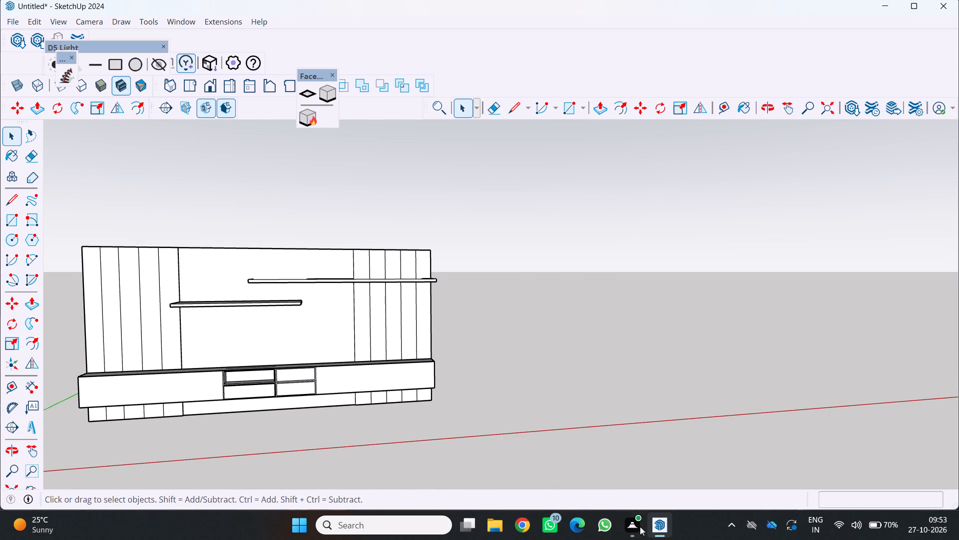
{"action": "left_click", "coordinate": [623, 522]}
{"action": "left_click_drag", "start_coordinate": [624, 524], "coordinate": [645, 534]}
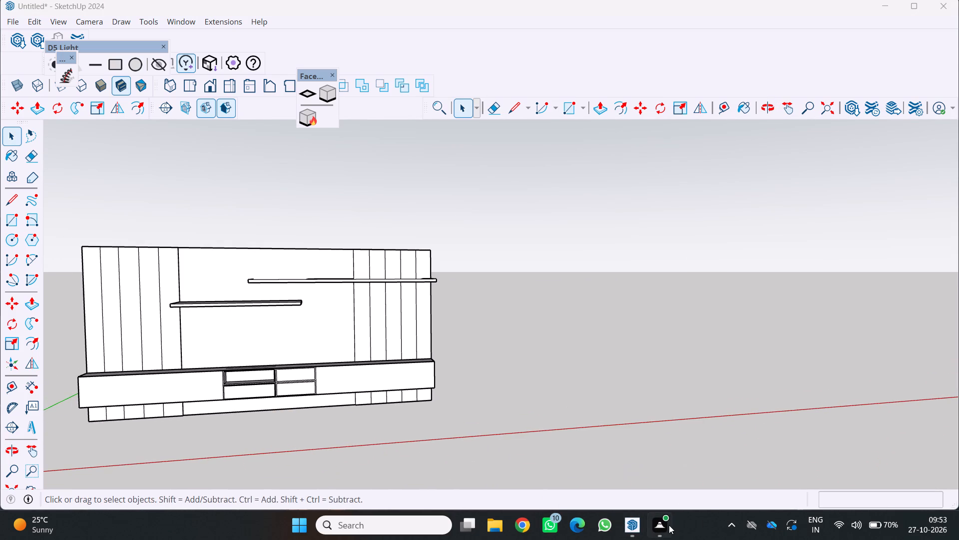
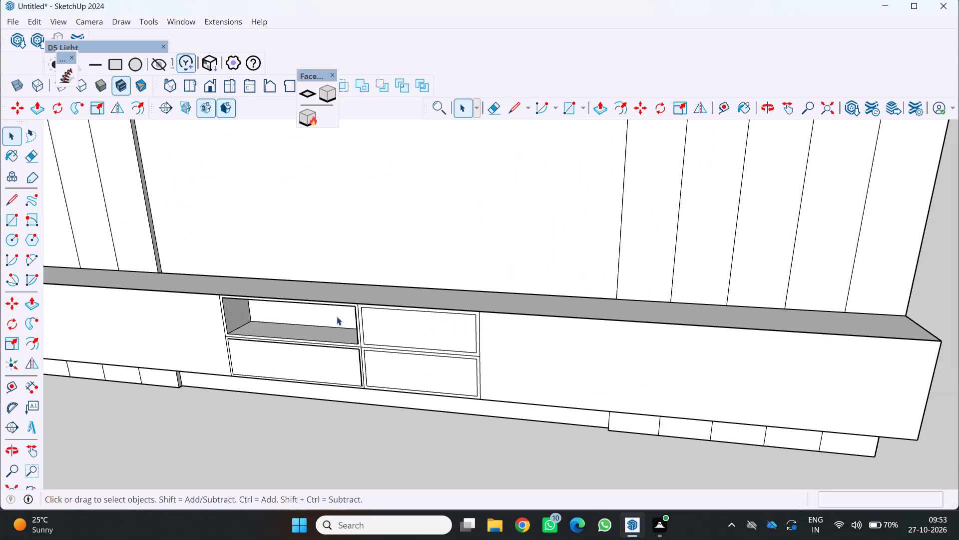
Push the loose inner face of the upper-right central compartment into the box about 1' 8 7/16".
{"action": "middle_click_drag", "start_coordinate": [339, 317], "coordinate": [444, 339]}
{"action": "scroll", "coordinate": [437, 337], "scroll_direction": "up", "scroll_amount": 3}
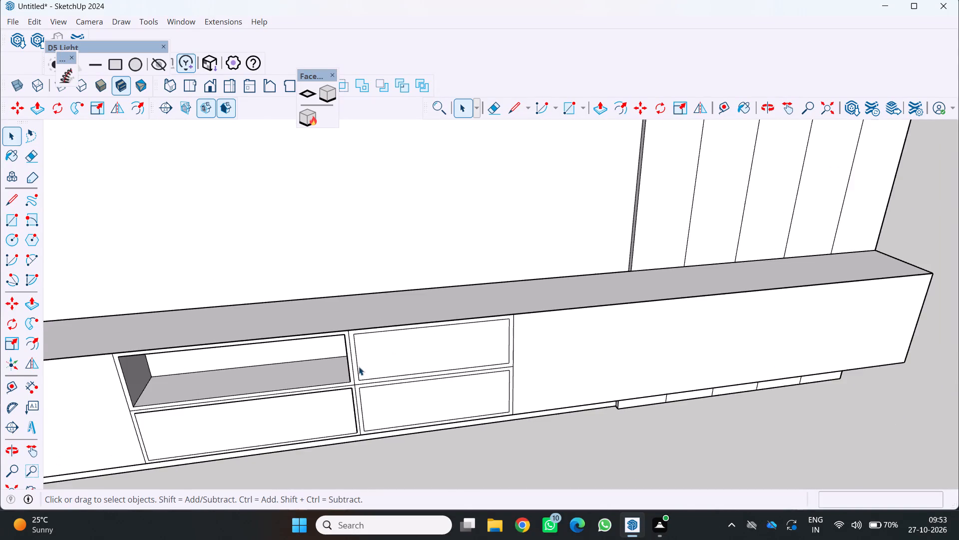
{"action": "scroll", "coordinate": [365, 363], "scroll_direction": "up", "scroll_amount": 1}
{"action": "middle_click_drag", "start_coordinate": [302, 441], "coordinate": [260, 363]}
{"action": "middle_click", "coordinate": [260, 363]}
{"action": "scroll", "coordinate": [261, 369], "scroll_direction": "down", "scroll_amount": 1}
{"action": "scroll", "coordinate": [372, 440], "scroll_direction": "down", "scroll_amount": 5}
{"action": "middle_click_drag", "start_coordinate": [364, 419], "coordinate": [272, 437]}
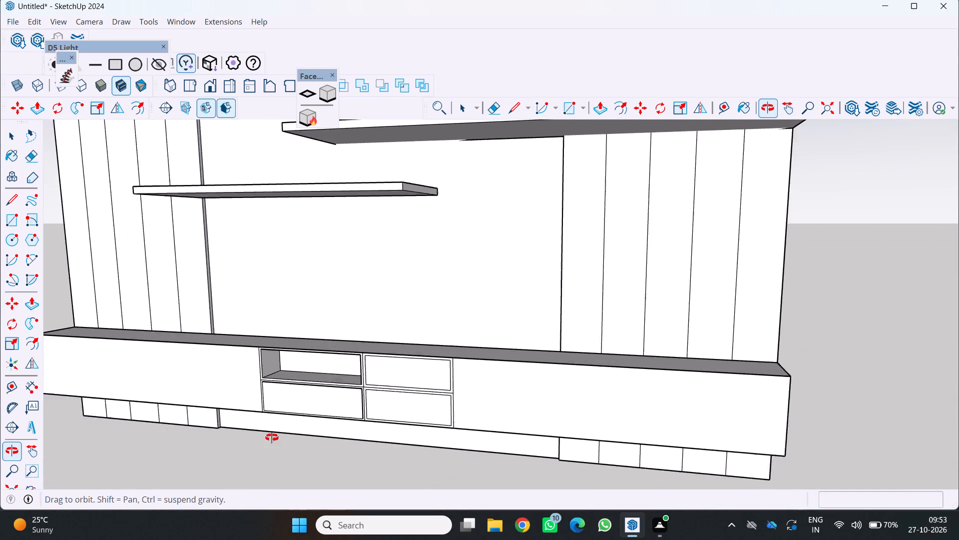
{"action": "middle_click_drag", "start_coordinate": [272, 437], "coordinate": [270, 437]}
{"action": "middle_click", "coordinate": [270, 438]}
{"action": "scroll", "coordinate": [327, 402], "scroll_direction": "up", "scroll_amount": 4}
{"action": "scroll", "coordinate": [375, 385], "scroll_direction": "up", "scroll_amount": 3}
{"action": "scroll", "coordinate": [381, 374], "scroll_direction": "down", "scroll_amount": 4}
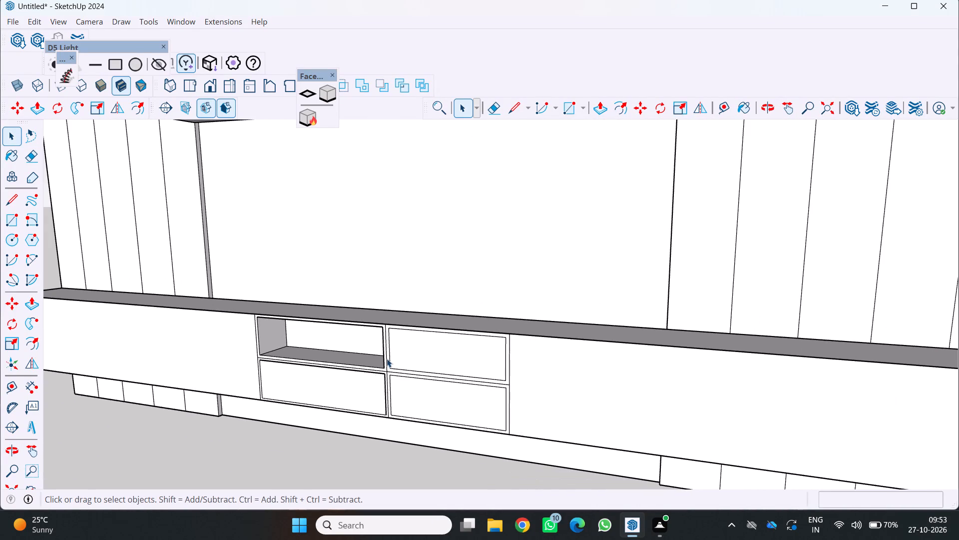
{"action": "key", "text": "bracketleft"}
{"action": "key", "text": "p"}
{"action": "left_click_drag", "start_coordinate": [430, 355], "coordinate": [440, 336]}
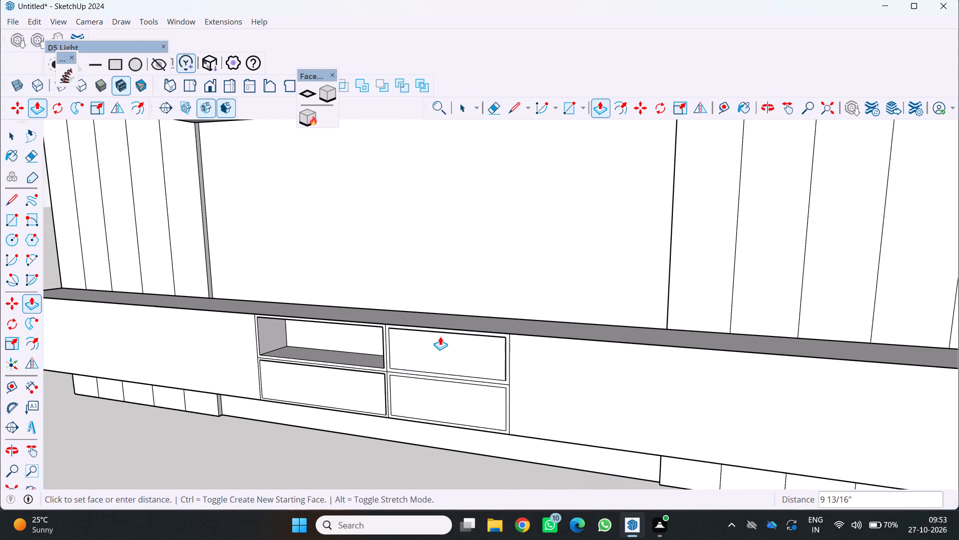
{"action": "left_click_drag", "start_coordinate": [440, 336], "coordinate": [457, 347]}
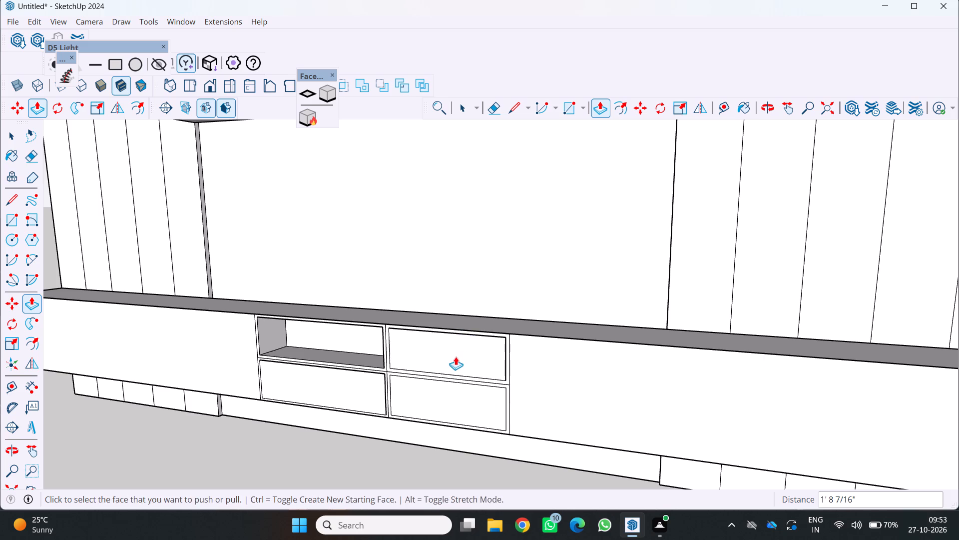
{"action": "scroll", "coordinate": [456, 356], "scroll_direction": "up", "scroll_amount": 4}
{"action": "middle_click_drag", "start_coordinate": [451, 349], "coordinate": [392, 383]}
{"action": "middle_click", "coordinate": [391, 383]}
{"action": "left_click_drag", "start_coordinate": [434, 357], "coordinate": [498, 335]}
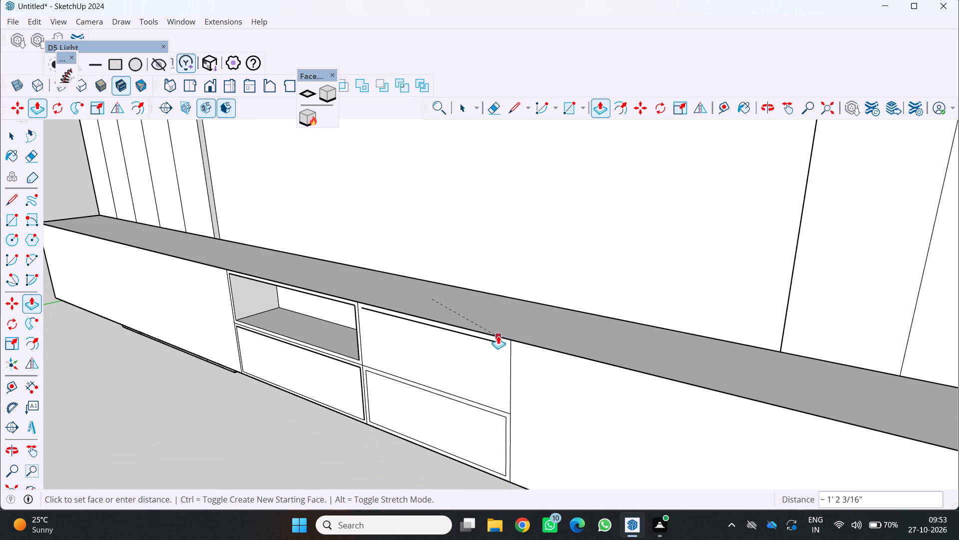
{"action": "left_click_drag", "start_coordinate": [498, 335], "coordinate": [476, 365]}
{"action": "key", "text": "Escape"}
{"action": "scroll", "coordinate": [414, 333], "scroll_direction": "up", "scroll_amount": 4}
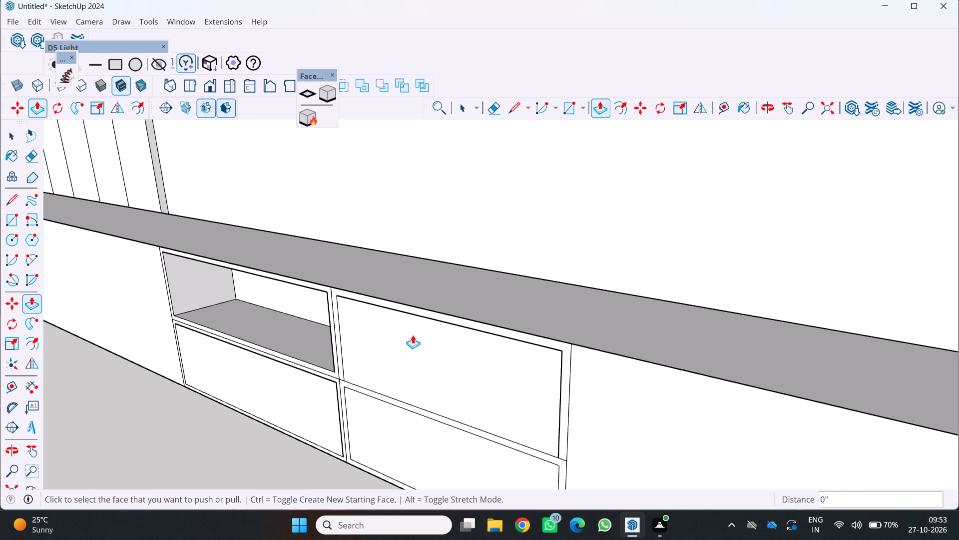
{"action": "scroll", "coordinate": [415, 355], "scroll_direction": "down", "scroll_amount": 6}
Open the lower box unit's group for editing and select its front face around the right-hand compartments.
{"action": "key", "text": "space"}
{"action": "key", "text": "space"}
{"action": "scroll", "coordinate": [358, 380], "scroll_direction": "down", "scroll_amount": 2}
{"action": "middle_click_drag", "start_coordinate": [356, 380], "coordinate": [429, 336]}
{"action": "middle_click", "coordinate": [429, 336]}
{"action": "double_click", "coordinate": [445, 340]}
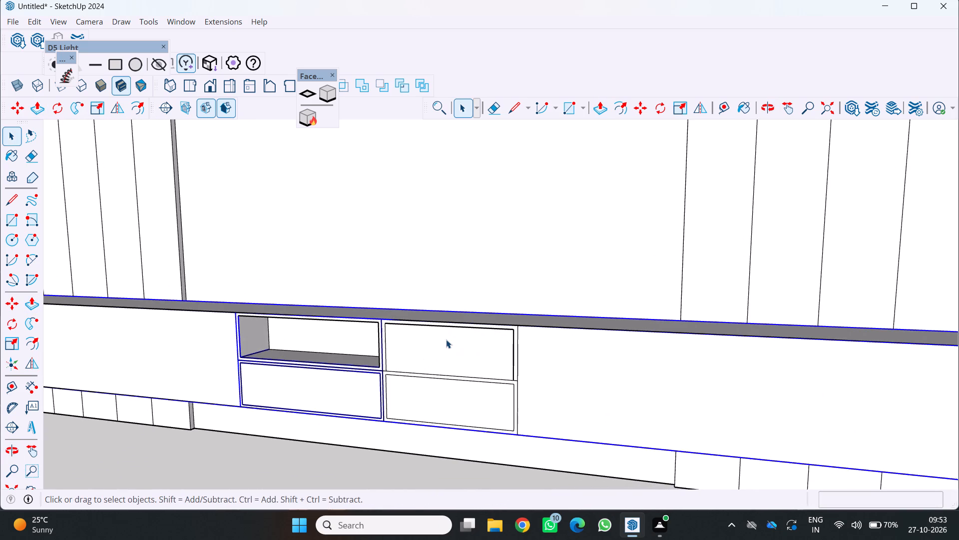
{"action": "triple_click", "coordinate": [444, 340]}
{"action": "left_click", "coordinate": [442, 340]}
{"action": "double_click", "coordinate": [434, 341]}
{"action": "left_click", "coordinate": [431, 342]}
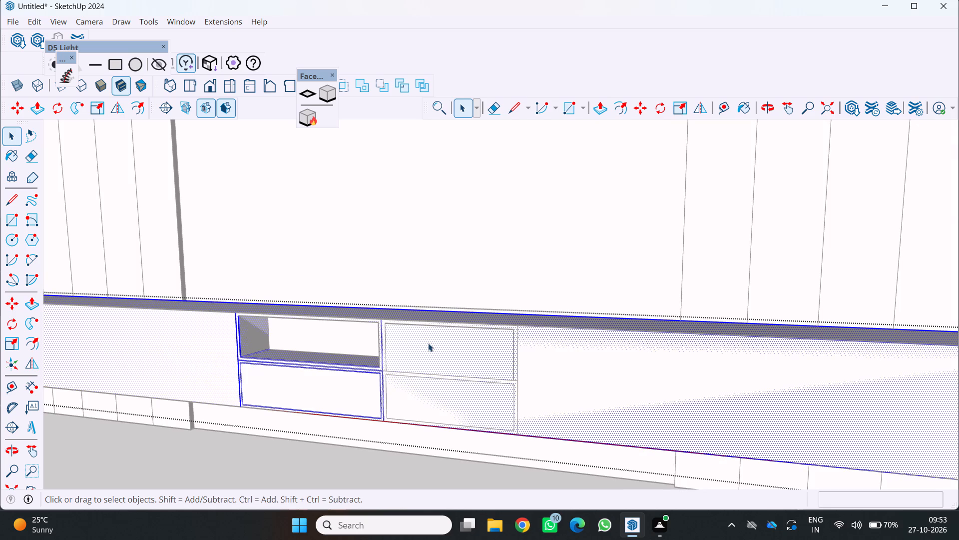
Draw rectangles over the upper-right compartment's outer outline, about 3' 8 15/16" by 1' 4 3/4", and its inner outline, about 3' 6 3/8" by 1' 3 7/16".
{"action": "key", "text": "r"}
{"action": "scroll", "coordinate": [366, 332], "scroll_direction": "up", "scroll_amount": 4}
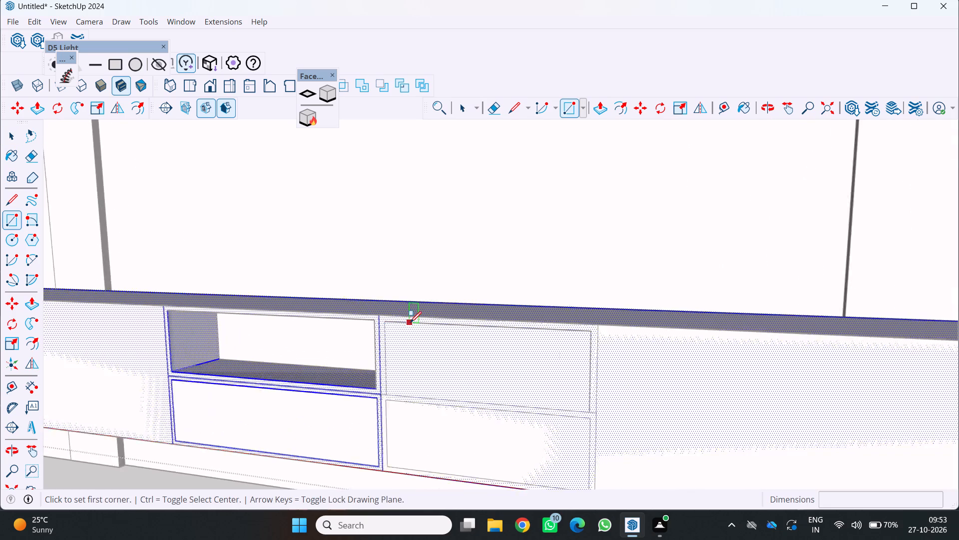
{"action": "scroll", "coordinate": [410, 322], "scroll_direction": "up", "scroll_amount": 8}
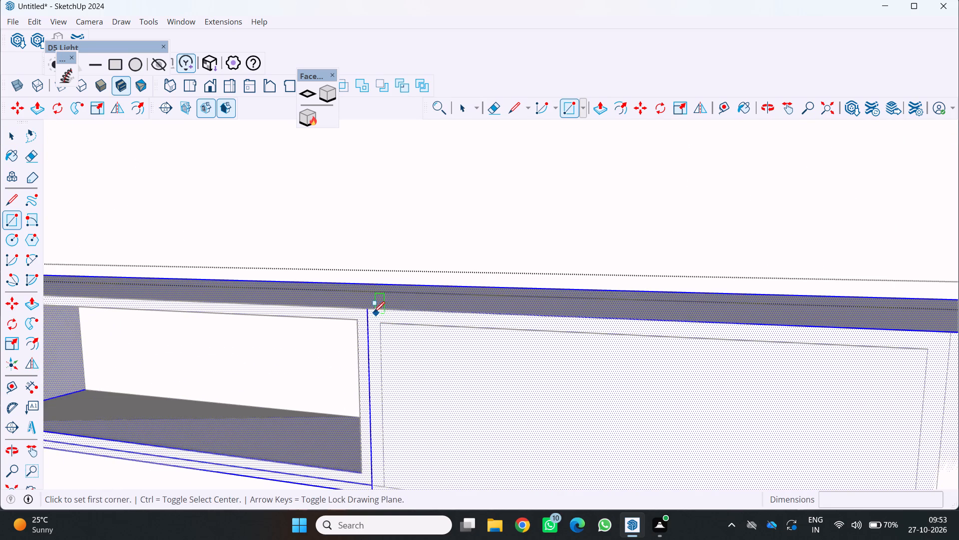
{"action": "left_click", "coordinate": [370, 311]}
{"action": "scroll", "coordinate": [376, 315], "scroll_direction": "down", "scroll_amount": 6}
{"action": "scroll", "coordinate": [613, 420], "scroll_direction": "down", "scroll_amount": 3}
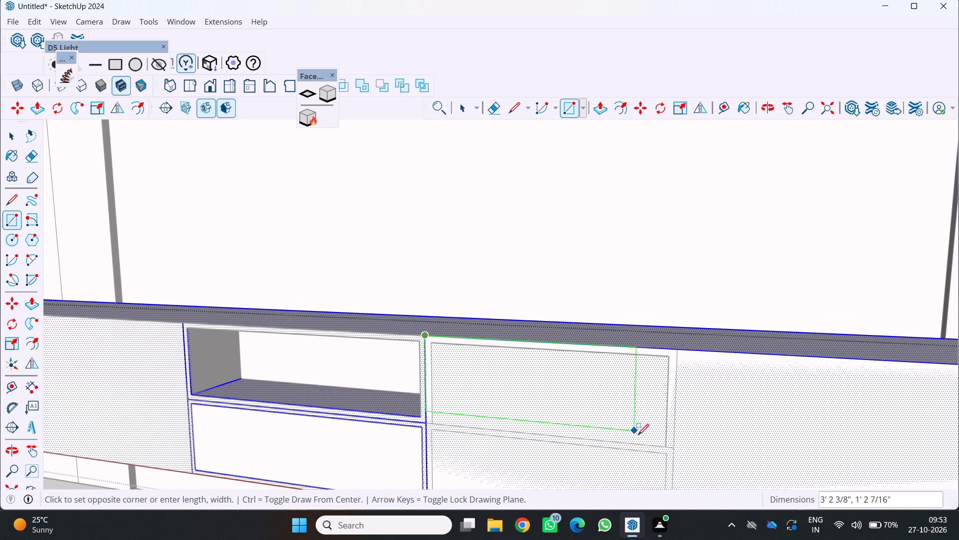
{"action": "scroll", "coordinate": [683, 455], "scroll_direction": "up", "scroll_amount": 3}
{"action": "left_click", "coordinate": [667, 447]}
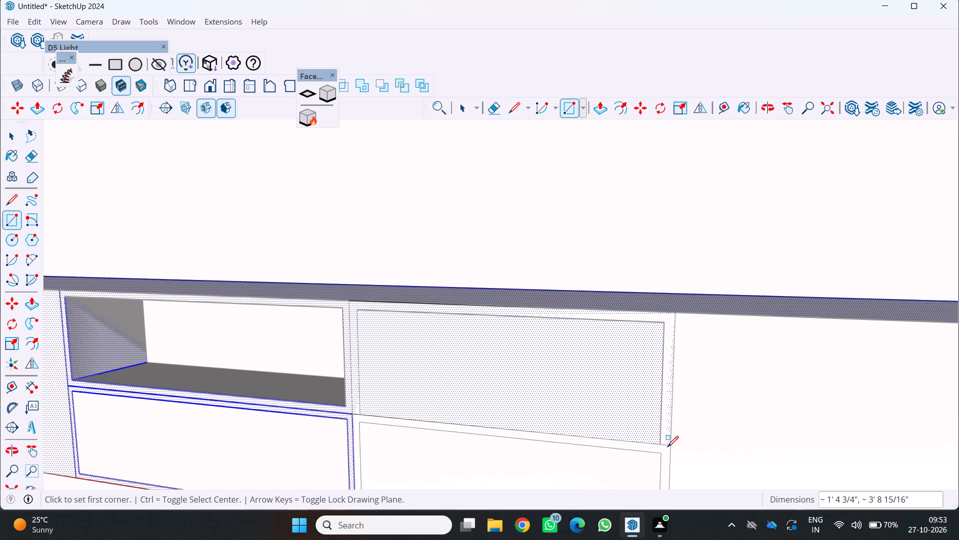
{"action": "left_click_drag", "start_coordinate": [358, 313], "coordinate": [368, 318]}
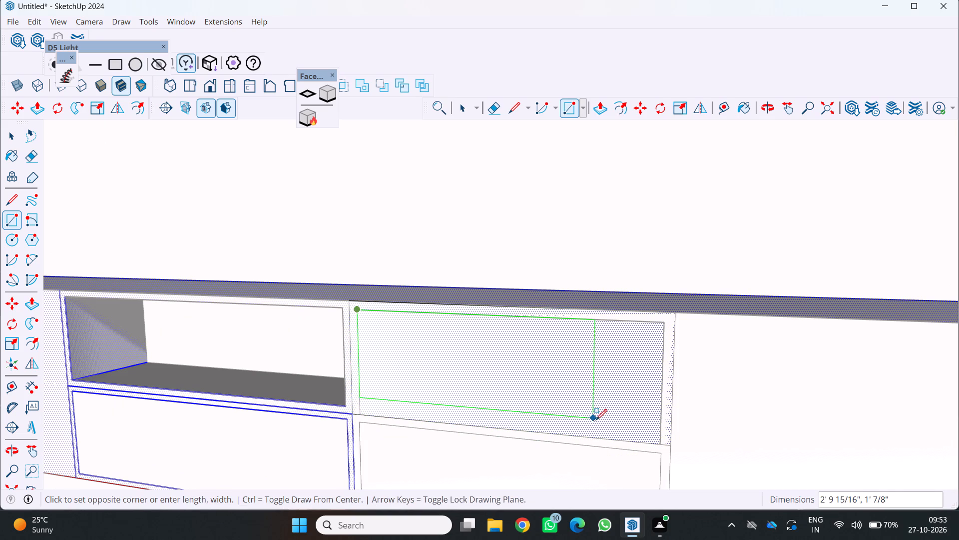
{"action": "left_click", "coordinate": [660, 440]}
Push the upper-right compartment's inner face into the box to form an open recess like the upper-left one.
{"action": "key", "text": "p"}
{"action": "left_click_drag", "start_coordinate": [618, 415], "coordinate": [607, 367]}
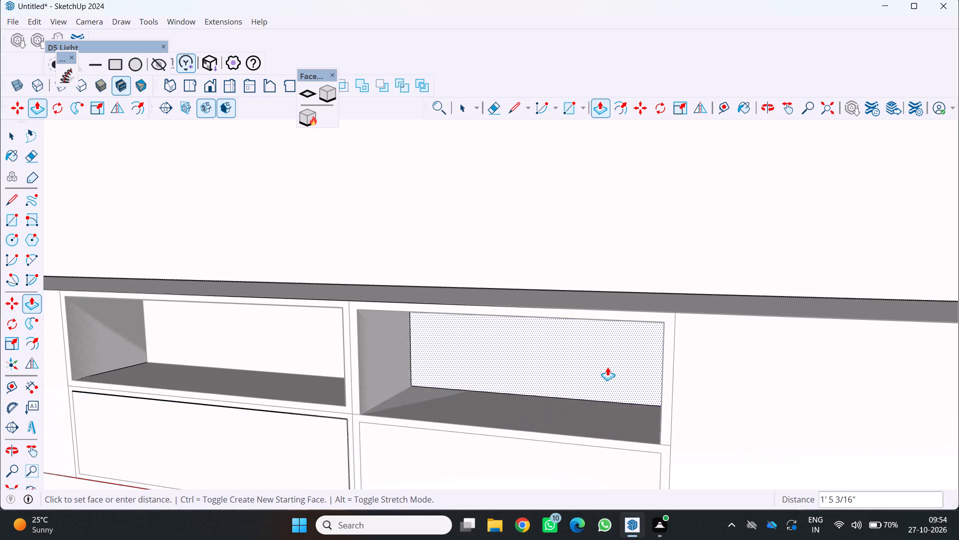
{"action": "left_click_drag", "start_coordinate": [607, 367], "coordinate": [610, 361]}
Examine the wall unit from the front, including the two upper central recesses and the compartments below them.
{"action": "scroll", "coordinate": [523, 418], "scroll_direction": "down", "scroll_amount": 6}
{"action": "scroll", "coordinate": [452, 470], "scroll_direction": "down", "scroll_amount": 2}
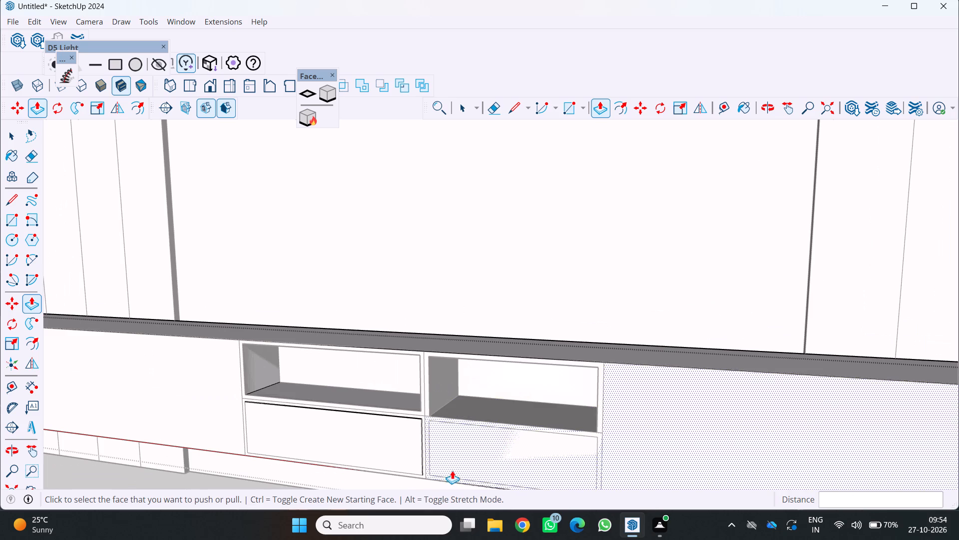
{"action": "scroll", "coordinate": [452, 470], "scroll_direction": "down", "scroll_amount": 3}
{"action": "middle_click_drag", "start_coordinate": [425, 423], "coordinate": [439, 351]}
{"action": "scroll", "coordinate": [424, 422], "scroll_direction": "up", "scroll_amount": 1}
{"action": "scroll", "coordinate": [424, 445], "scroll_direction": "down", "scroll_amount": 6}
{"action": "middle_click_drag", "start_coordinate": [420, 422], "coordinate": [427, 437]}
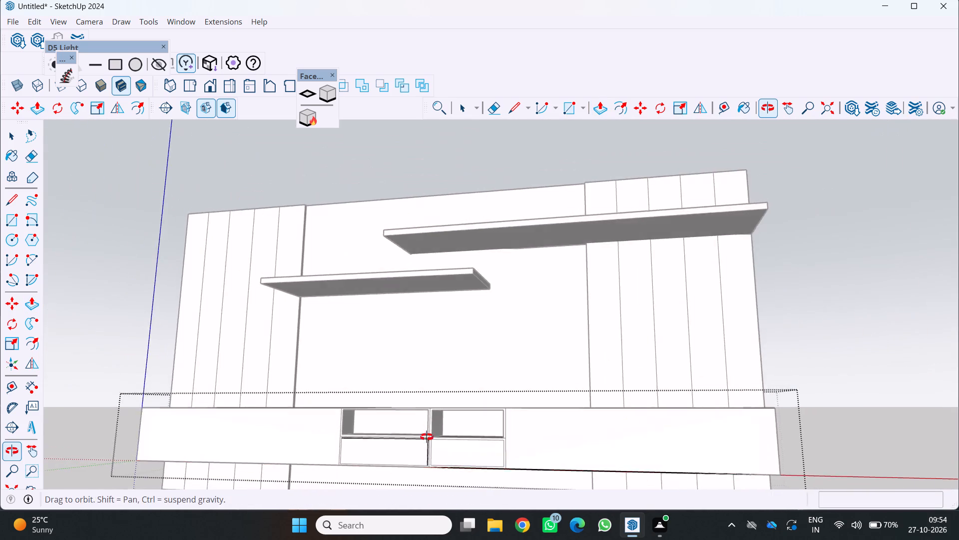
{"action": "middle_click_drag", "start_coordinate": [427, 437], "coordinate": [444, 484]}
{"action": "middle_click", "coordinate": [445, 486]}
{"action": "scroll", "coordinate": [434, 464], "scroll_direction": "up", "scroll_amount": 7}
{"action": "key", "text": "Escape"}
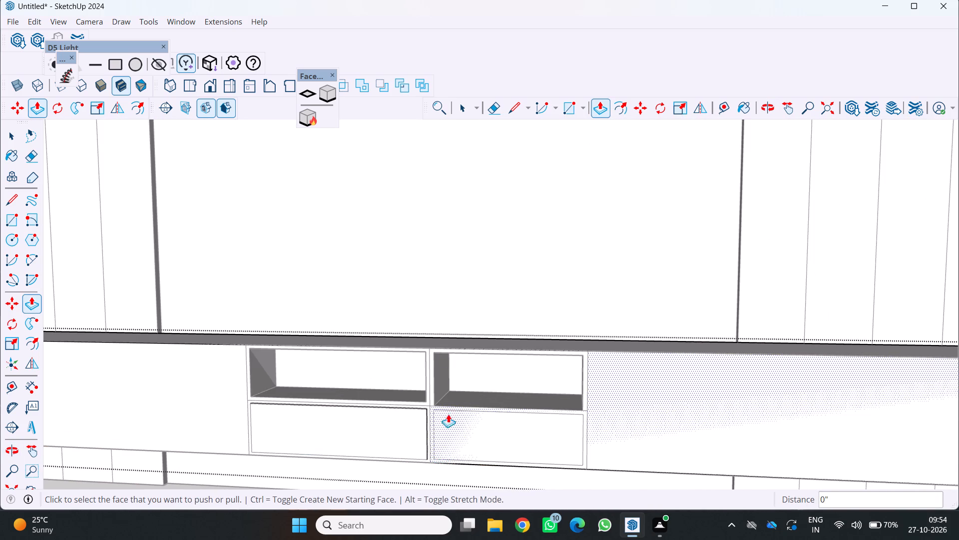
Select the lower box unit's right-hand front face that surrounds the lower-right compartment.
{"action": "scroll", "coordinate": [446, 408], "scroll_direction": "up", "scroll_amount": 3}
{"action": "key", "text": "r"}
{"action": "scroll", "coordinate": [411, 416], "scroll_direction": "up", "scroll_amount": 2}
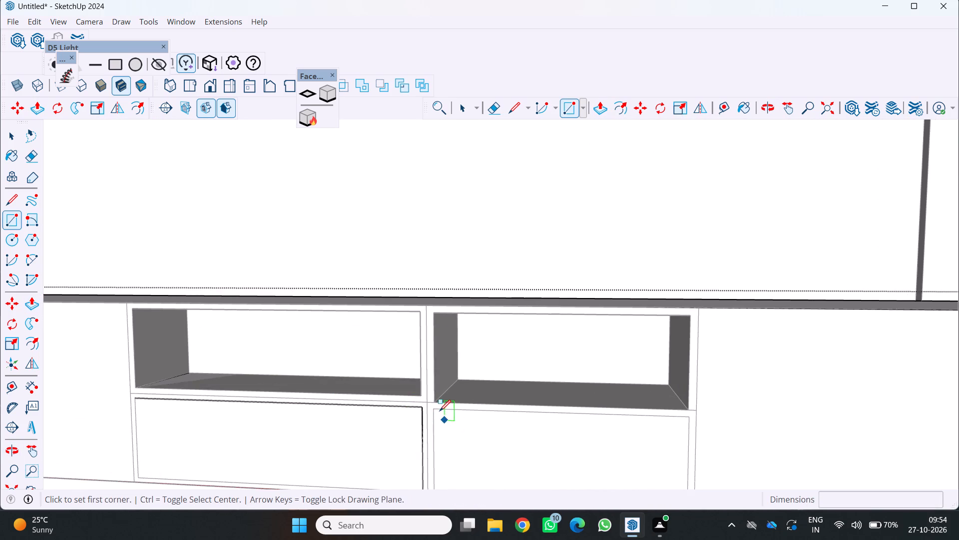
{"action": "scroll", "coordinate": [439, 411], "scroll_direction": "down", "scroll_amount": 6}
{"action": "key", "text": "space"}
{"action": "left_click_drag", "start_coordinate": [663, 434], "coordinate": [656, 431]}
{"action": "left_click", "coordinate": [649, 430]}
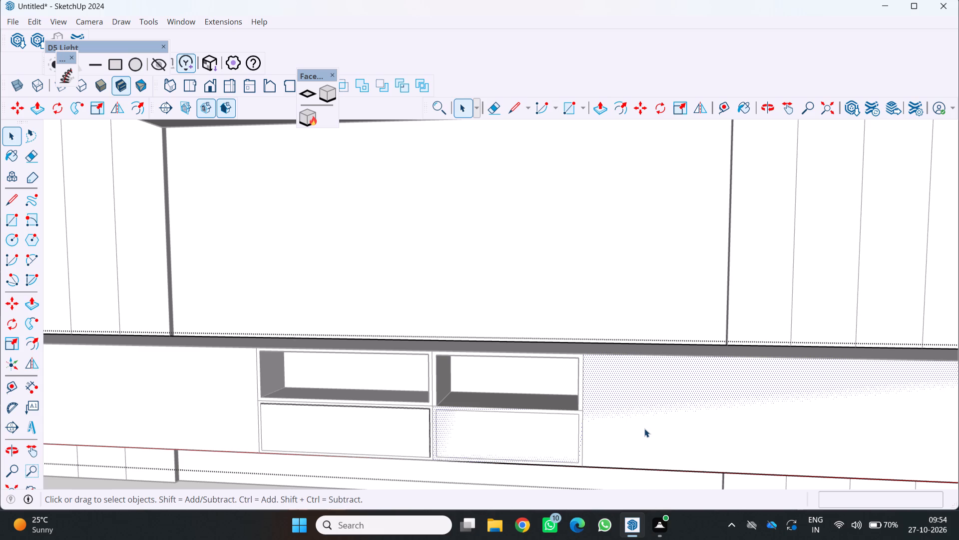
{"action": "left_click", "coordinate": [644, 428]}
{"action": "double_click", "coordinate": [637, 427]}
{"action": "left_click", "coordinate": [596, 423]}
{"action": "left_click", "coordinate": [576, 422]}
{"action": "double_click", "coordinate": [492, 429]}
{"action": "left_click", "coordinate": [488, 427]}
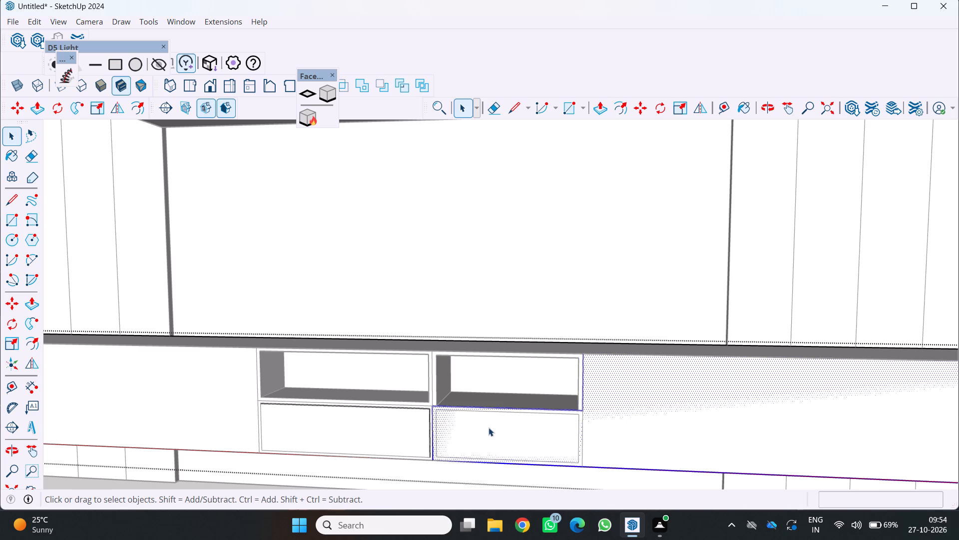
{"action": "left_click", "coordinate": [396, 432]}
{"action": "double_click", "coordinate": [396, 428]}
{"action": "left_click_drag", "start_coordinate": [423, 427], "coordinate": [443, 423]}
{"action": "double_click", "coordinate": [458, 417]}
{"action": "double_click", "coordinate": [456, 414]}
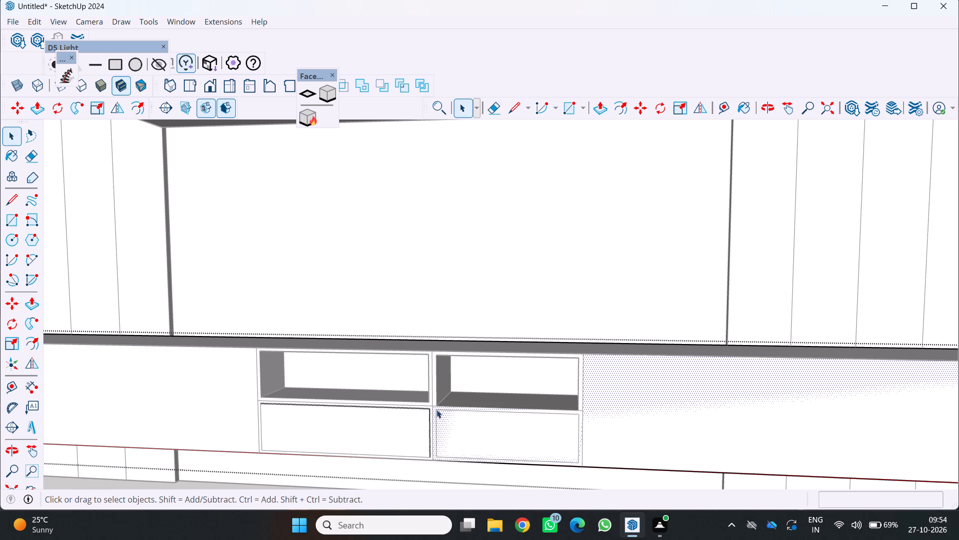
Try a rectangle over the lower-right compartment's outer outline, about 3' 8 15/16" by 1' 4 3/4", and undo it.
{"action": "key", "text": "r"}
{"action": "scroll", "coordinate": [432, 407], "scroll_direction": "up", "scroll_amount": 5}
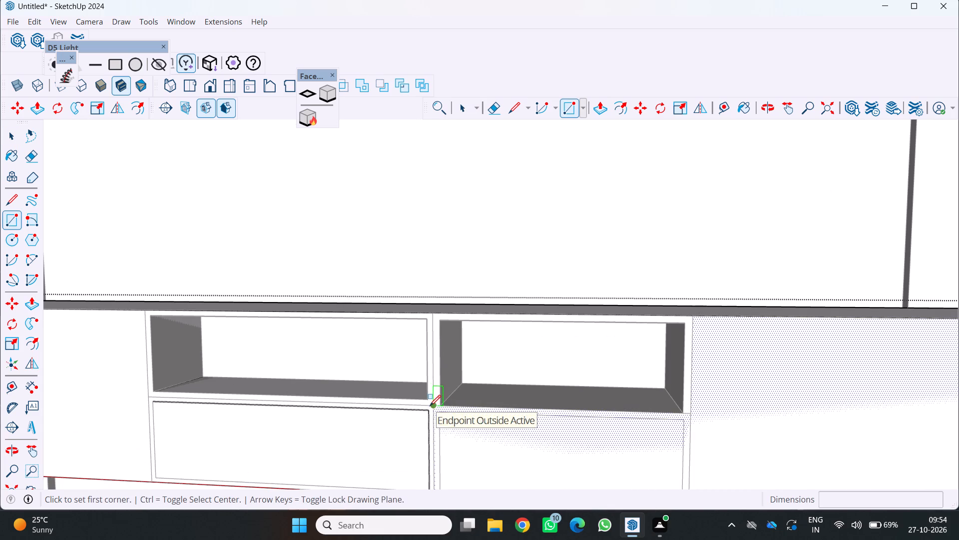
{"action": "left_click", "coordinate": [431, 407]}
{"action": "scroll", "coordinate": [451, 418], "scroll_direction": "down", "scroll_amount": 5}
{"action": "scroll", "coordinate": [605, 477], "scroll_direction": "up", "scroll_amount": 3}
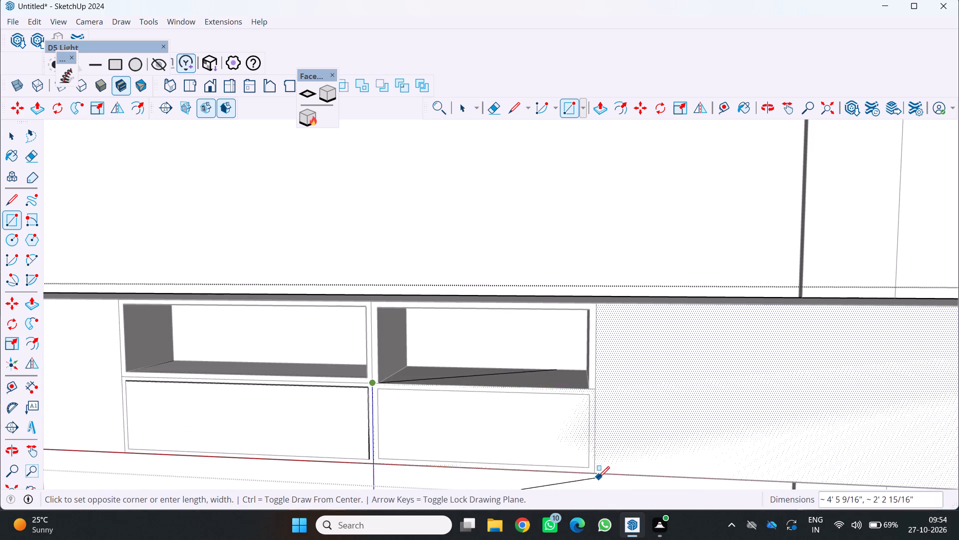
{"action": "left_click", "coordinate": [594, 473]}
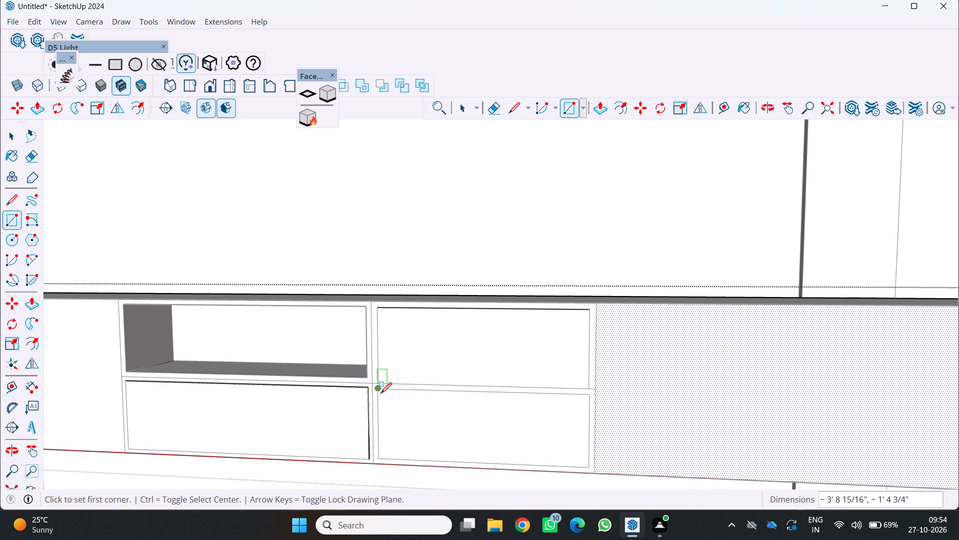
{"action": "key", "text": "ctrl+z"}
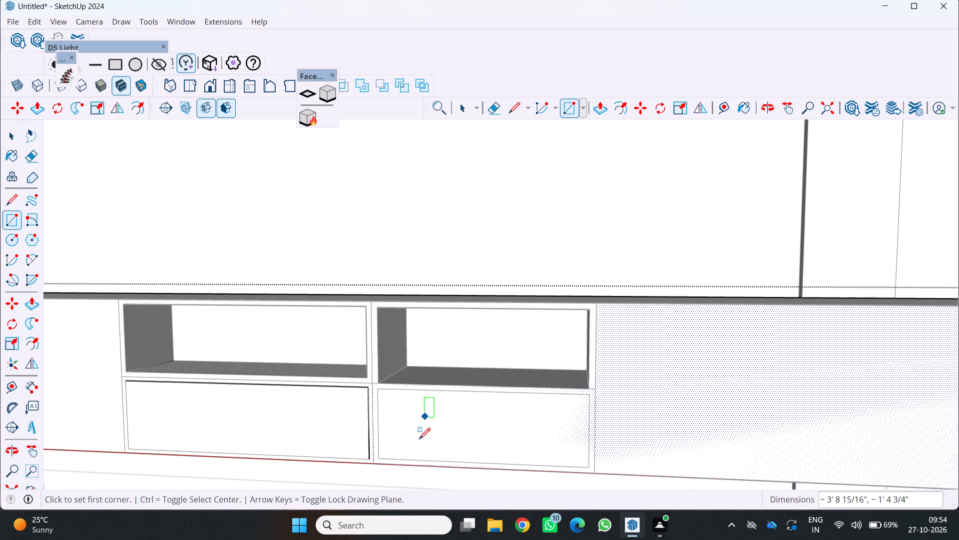
Draw a rectangle over the lower-right compartment's inner outline, about 3' 6 11/16" by 1' 2 1/2".
{"action": "scroll", "coordinate": [416, 435], "scroll_direction": "up", "scroll_amount": 5}
{"action": "left_click_drag", "start_coordinate": [357, 363], "coordinate": [378, 375]}
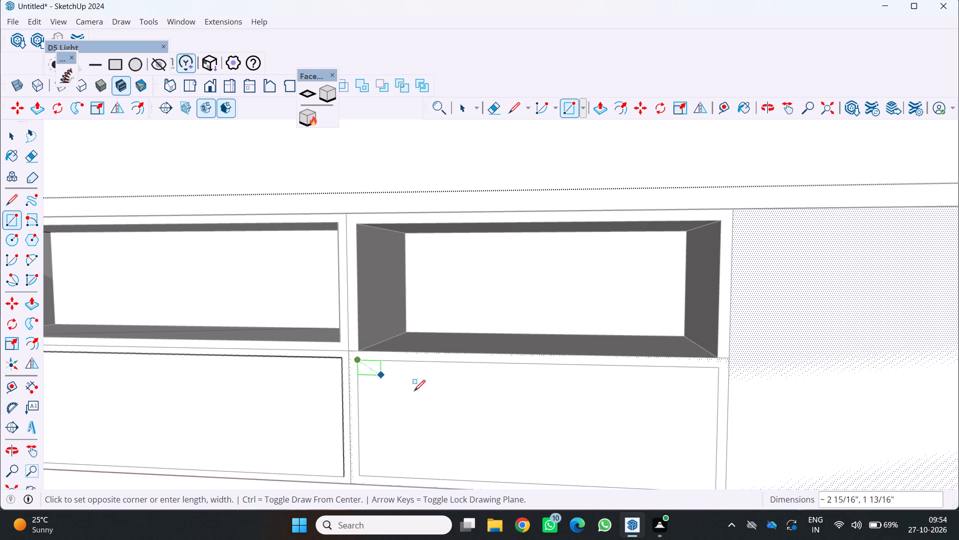
{"action": "scroll", "coordinate": [670, 462], "scroll_direction": "down", "scroll_amount": 5}
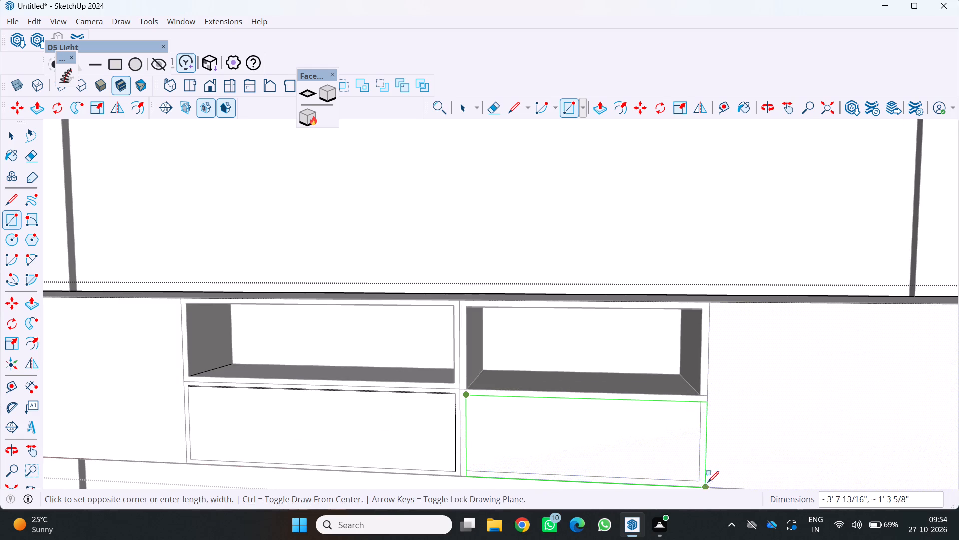
{"action": "left_click", "coordinate": [700, 479]}
Push the selected right-hand front face around the lower-right compartment back about 10 1/2".
{"action": "key", "text": "p"}
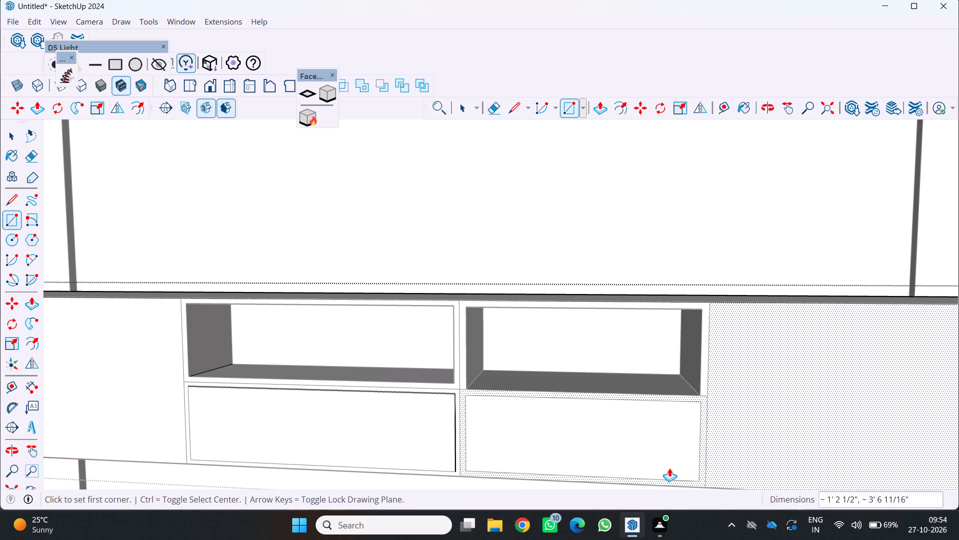
{"action": "left_click_drag", "start_coordinate": [654, 458], "coordinate": [648, 441]}
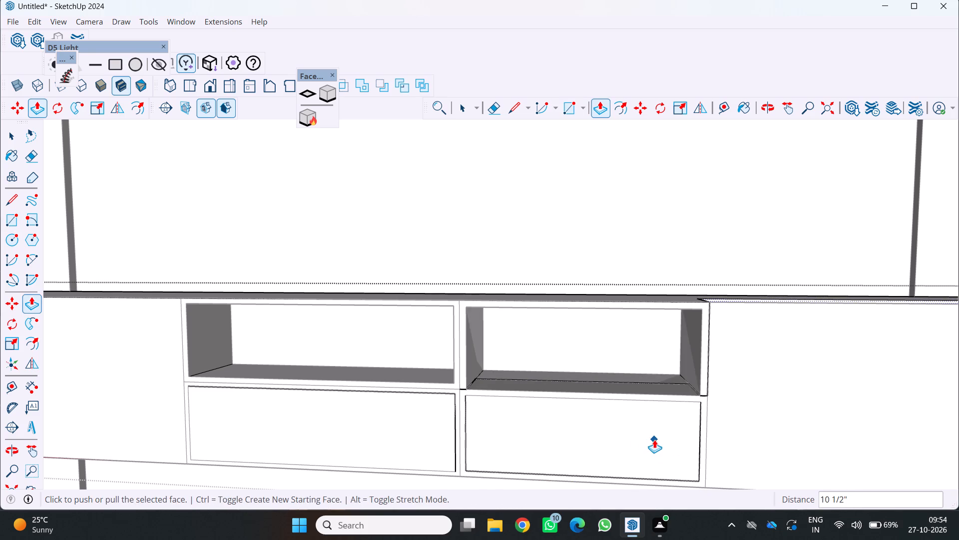
{"action": "key", "text": "Escape"}
{"action": "scroll", "coordinate": [654, 439], "scroll_direction": "down", "scroll_amount": 6}
{"action": "key", "text": "Escape"}
Examine the box unit's pushed-back right-hand section and central compartments from above, the side and the front.
{"action": "middle_click_drag", "start_coordinate": [637, 433], "coordinate": [497, 430]}
{"action": "middle_click", "coordinate": [497, 430]}
{"action": "scroll", "coordinate": [497, 430], "scroll_direction": "down", "scroll_amount": 8}
{"action": "middle_click", "coordinate": [497, 430]}
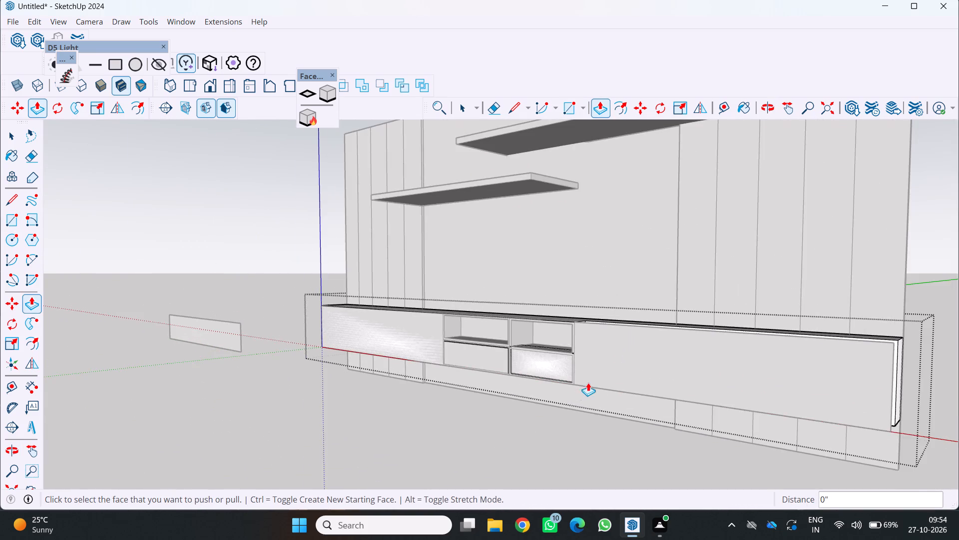
{"action": "scroll", "coordinate": [588, 381], "scroll_direction": "up", "scroll_amount": 4}
{"action": "key", "text": "space"}
{"action": "middle_click_drag", "start_coordinate": [586, 377], "coordinate": [668, 431]}
{"action": "key", "text": "space"}
{"action": "middle_click", "coordinate": [670, 430]}
{"action": "key", "text": "space"}
{"action": "middle_click_drag", "start_coordinate": [558, 342], "coordinate": [639, 417]}
{"action": "key", "text": "space"}
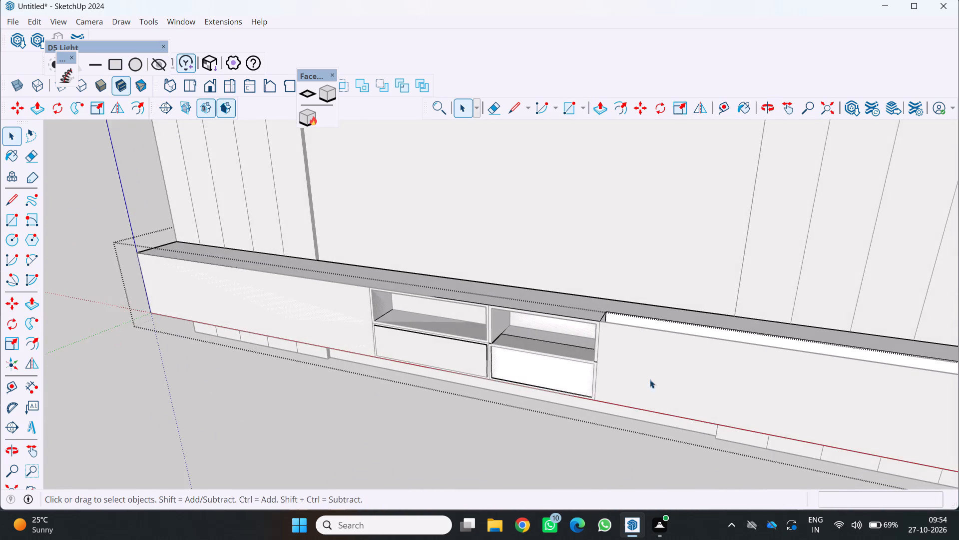
{"action": "scroll", "coordinate": [622, 373], "scroll_direction": "up", "scroll_amount": 3}
{"action": "middle_click_drag", "start_coordinate": [608, 369], "coordinate": [461, 478]}
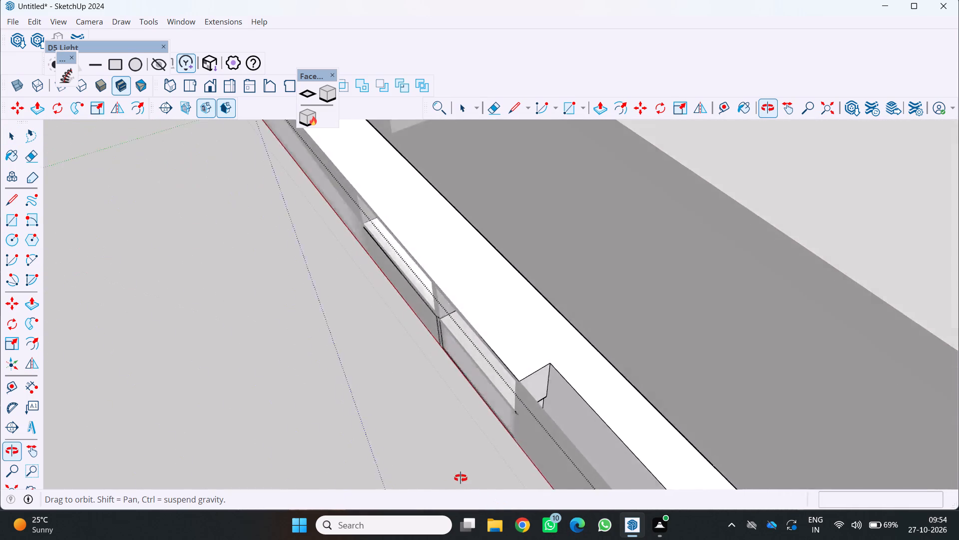
{"action": "middle_click_drag", "start_coordinate": [461, 478], "coordinate": [525, 427]}
{"action": "middle_click", "coordinate": [525, 427]}
{"action": "middle_click", "coordinate": [525, 427]}
{"action": "middle_click", "coordinate": [525, 427]}
{"action": "middle_click", "coordinate": [525, 427]}
{"action": "scroll", "coordinate": [526, 427], "scroll_direction": "down", "scroll_amount": 2}
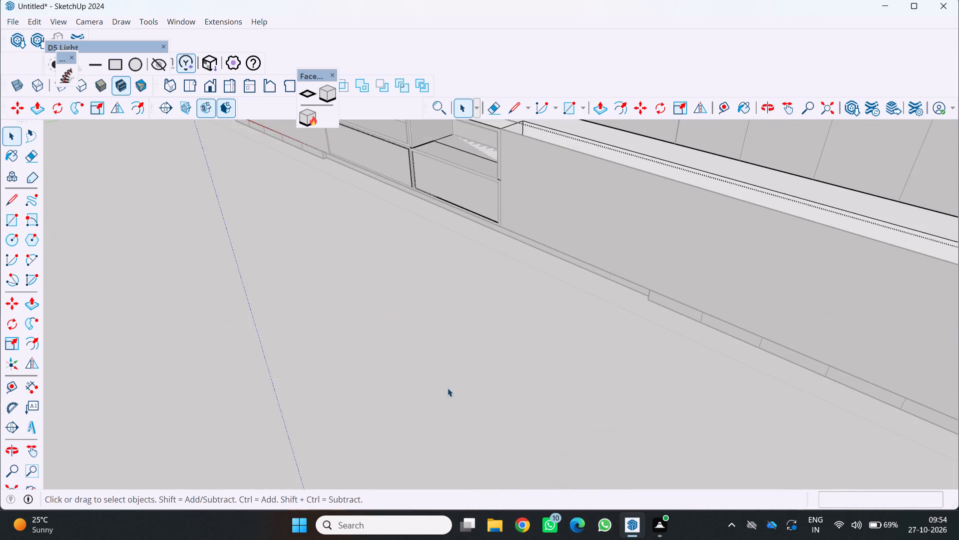
{"action": "middle_click_drag", "start_coordinate": [451, 389], "coordinate": [617, 482]}
{"action": "middle_click", "coordinate": [617, 481]}
{"action": "scroll", "coordinate": [474, 397], "scroll_direction": "down", "scroll_amount": 4}
{"action": "middle_click_drag", "start_coordinate": [404, 402], "coordinate": [486, 294]}
{"action": "middle_click", "coordinate": [486, 294]}
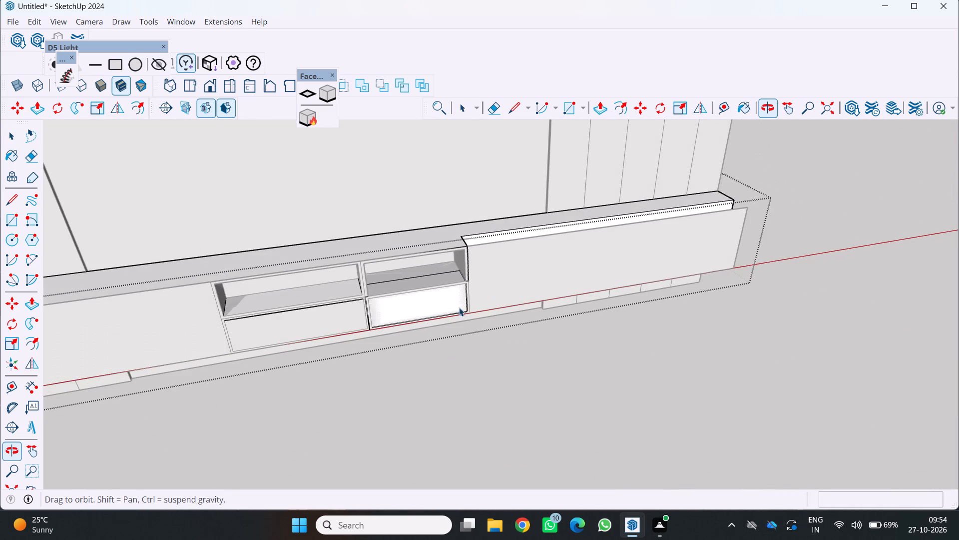
Pull the recessed right-hand front face of the lower box unit forward about 10 1/2" with Push/Pull.
{"action": "scroll", "coordinate": [576, 248], "scroll_direction": "up", "scroll_amount": 4}
{"action": "middle_click_drag", "start_coordinate": [564, 249], "coordinate": [498, 312]}
{"action": "scroll", "coordinate": [518, 239], "scroll_direction": "up", "scroll_amount": 5}
{"action": "middle_click_drag", "start_coordinate": [513, 222], "coordinate": [522, 251]}
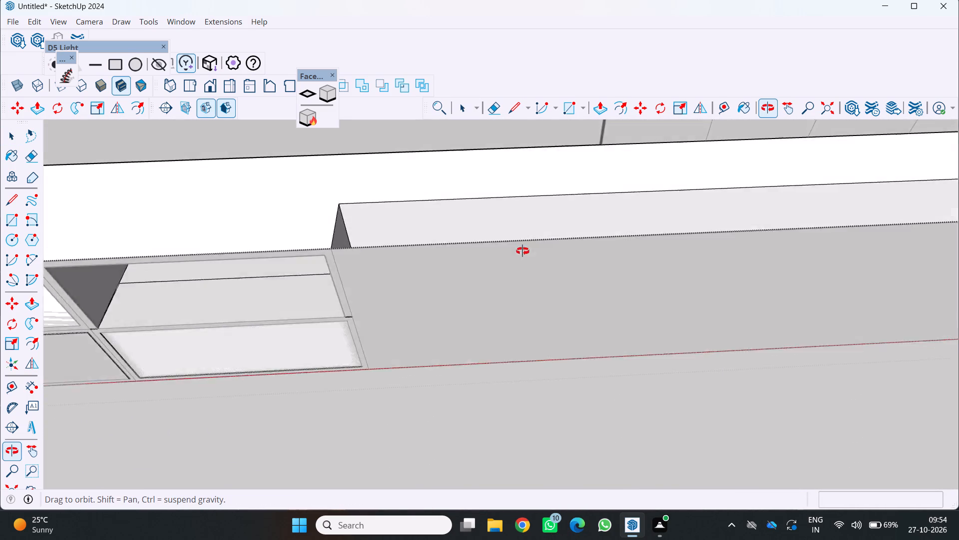
{"action": "middle_click_drag", "start_coordinate": [522, 251], "coordinate": [488, 377]}
{"action": "scroll", "coordinate": [461, 290], "scroll_direction": "up", "scroll_amount": 3}
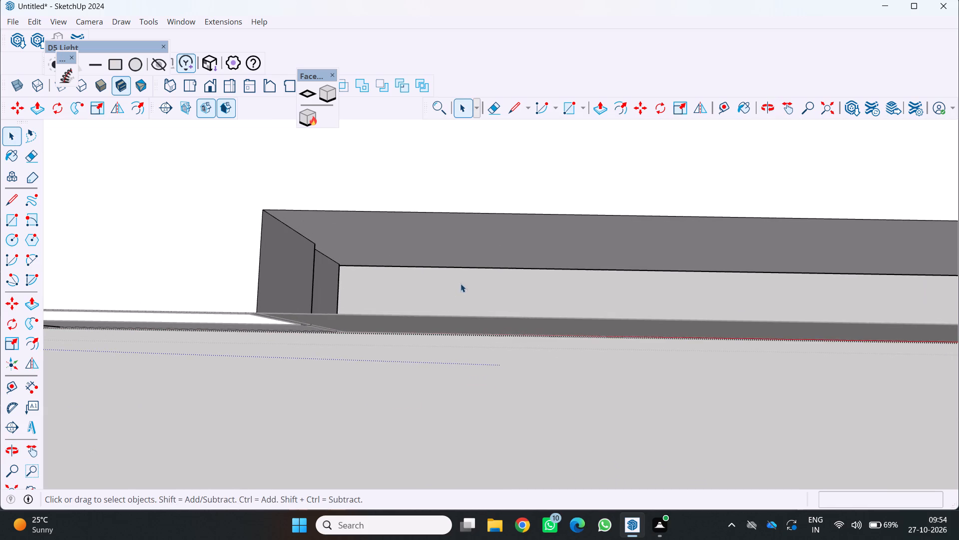
{"action": "key", "text": "p"}
{"action": "left_click_drag", "start_coordinate": [460, 240], "coordinate": [468, 273]}
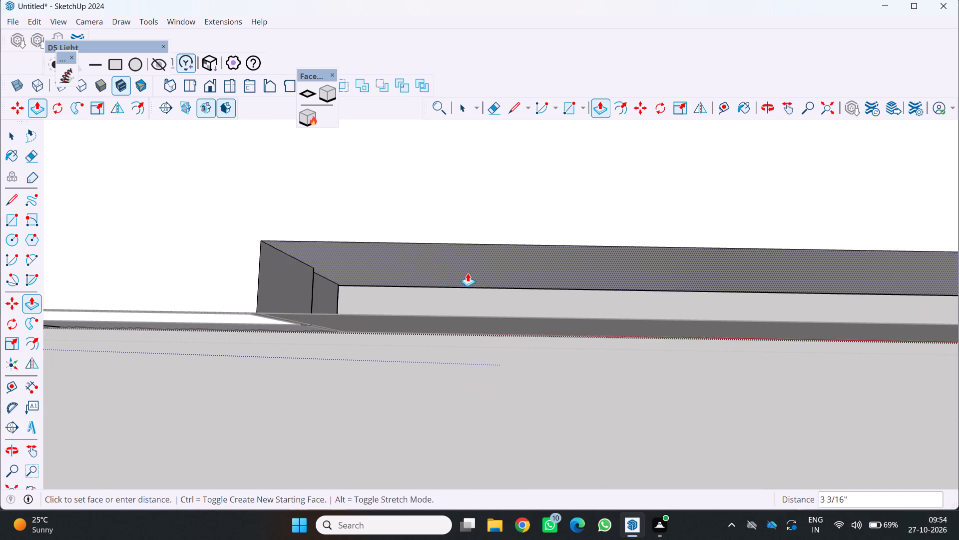
{"action": "left_click_drag", "start_coordinate": [468, 273], "coordinate": [467, 321]}
Examine the box unit's right-hand section and central compartments from below and from the front.
{"action": "scroll", "coordinate": [461, 338], "scroll_direction": "down", "scroll_amount": 5}
{"action": "scroll", "coordinate": [451, 333], "scroll_direction": "up", "scroll_amount": 1}
{"action": "middle_click_drag", "start_coordinate": [445, 329], "coordinate": [464, 257]}
{"action": "scroll", "coordinate": [463, 257], "scroll_direction": "down", "scroll_amount": 4}
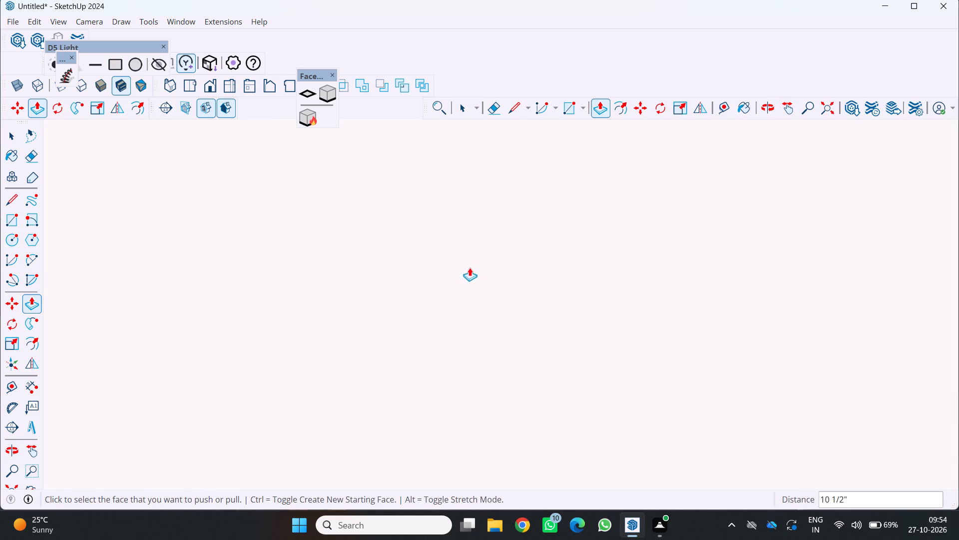
{"action": "scroll", "coordinate": [470, 267], "scroll_direction": "down", "scroll_amount": 20}
{"action": "scroll", "coordinate": [470, 267], "scroll_direction": "down", "scroll_amount": 9}
{"action": "scroll", "coordinate": [373, 269], "scroll_direction": "down", "scroll_amount": 4}
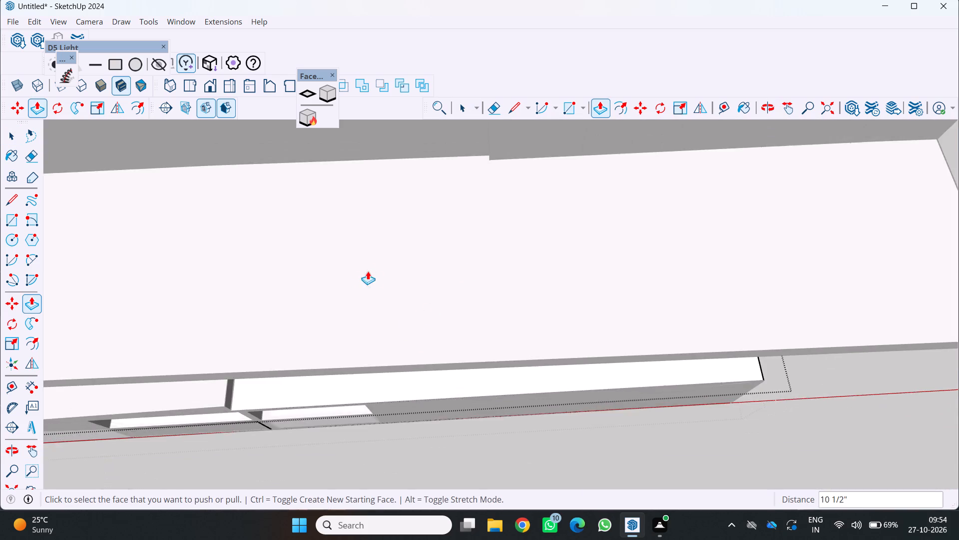
{"action": "scroll", "coordinate": [368, 271], "scroll_direction": "down", "scroll_amount": 5}
{"action": "middle_click_drag", "start_coordinate": [356, 312], "coordinate": [376, 235]}
{"action": "scroll", "coordinate": [360, 295], "scroll_direction": "up", "scroll_amount": 1}
{"action": "middle_click", "coordinate": [377, 235]}
{"action": "scroll", "coordinate": [341, 372], "scroll_direction": "down", "scroll_amount": 2}
{"action": "middle_click_drag", "start_coordinate": [337, 389], "coordinate": [335, 274]}
{"action": "middle_click", "coordinate": [335, 274]}
{"action": "scroll", "coordinate": [317, 390], "scroll_direction": "up", "scroll_amount": 4}
{"action": "middle_click_drag", "start_coordinate": [305, 419], "coordinate": [305, 307]}
{"action": "scroll", "coordinate": [314, 314], "scroll_direction": "down", "scroll_amount": 6}
{"action": "scroll", "coordinate": [306, 402], "scroll_direction": "down", "scroll_amount": 5}
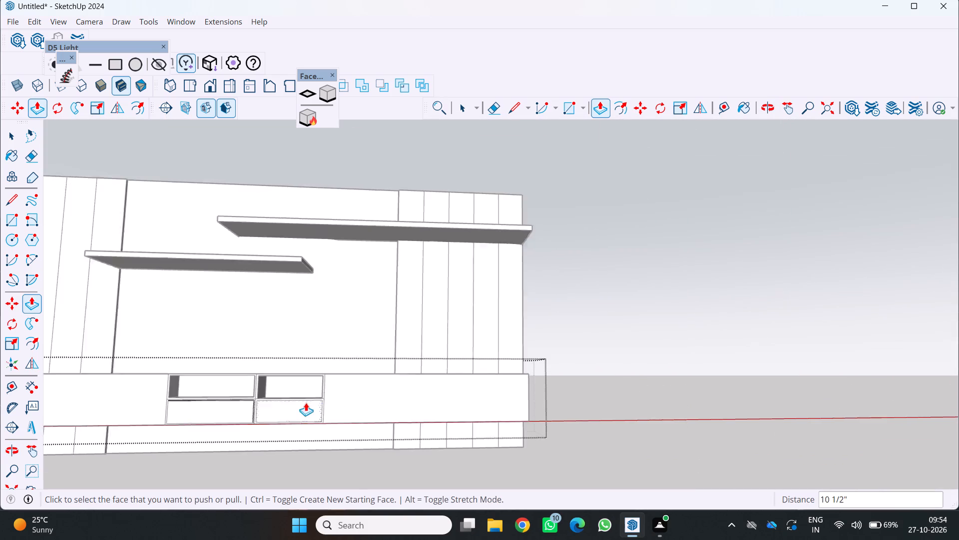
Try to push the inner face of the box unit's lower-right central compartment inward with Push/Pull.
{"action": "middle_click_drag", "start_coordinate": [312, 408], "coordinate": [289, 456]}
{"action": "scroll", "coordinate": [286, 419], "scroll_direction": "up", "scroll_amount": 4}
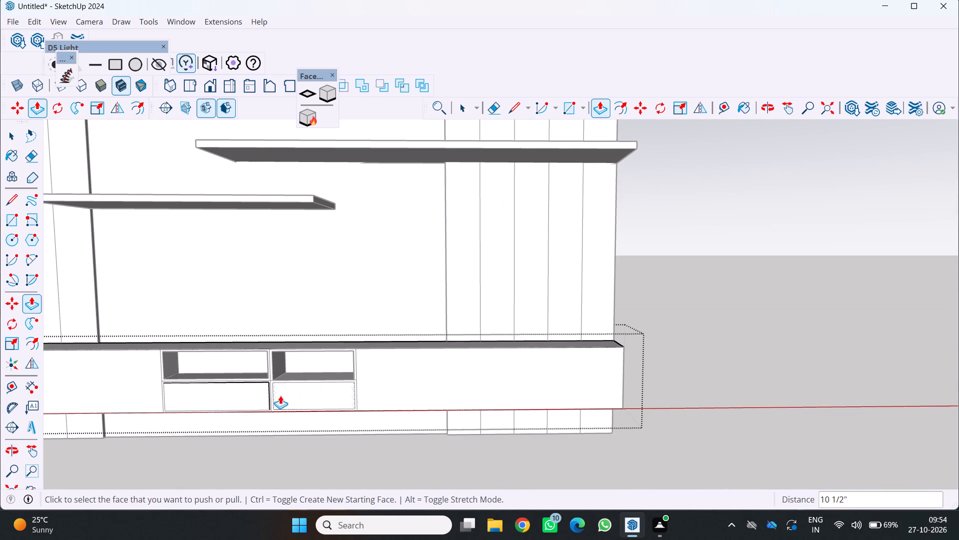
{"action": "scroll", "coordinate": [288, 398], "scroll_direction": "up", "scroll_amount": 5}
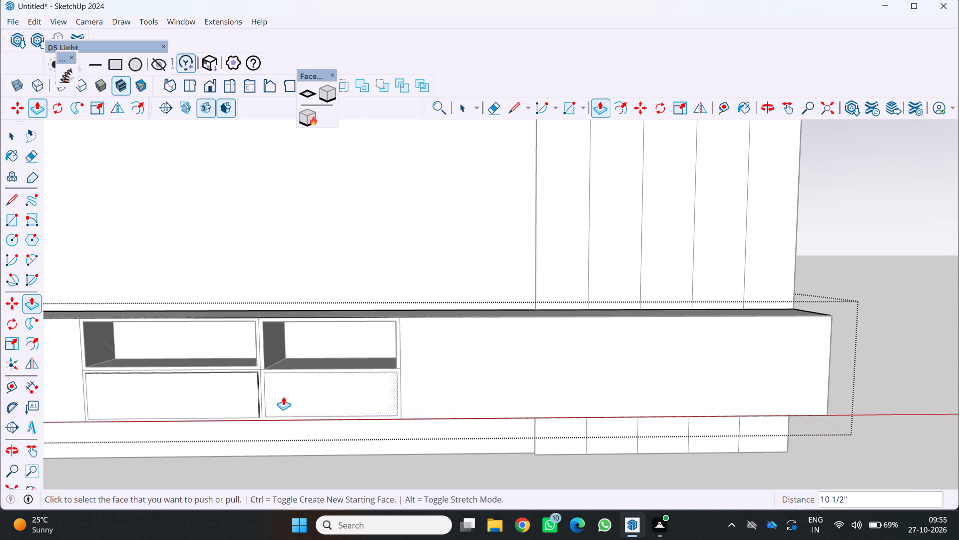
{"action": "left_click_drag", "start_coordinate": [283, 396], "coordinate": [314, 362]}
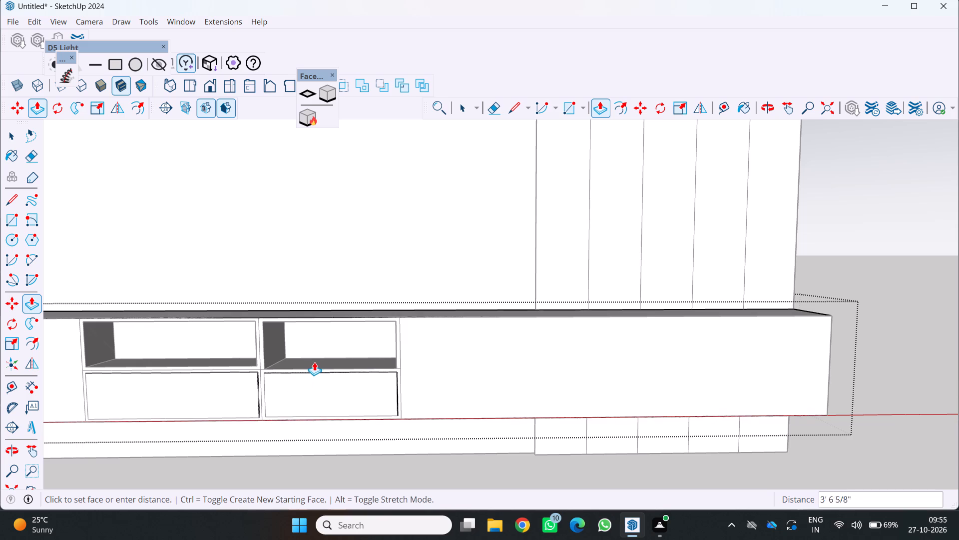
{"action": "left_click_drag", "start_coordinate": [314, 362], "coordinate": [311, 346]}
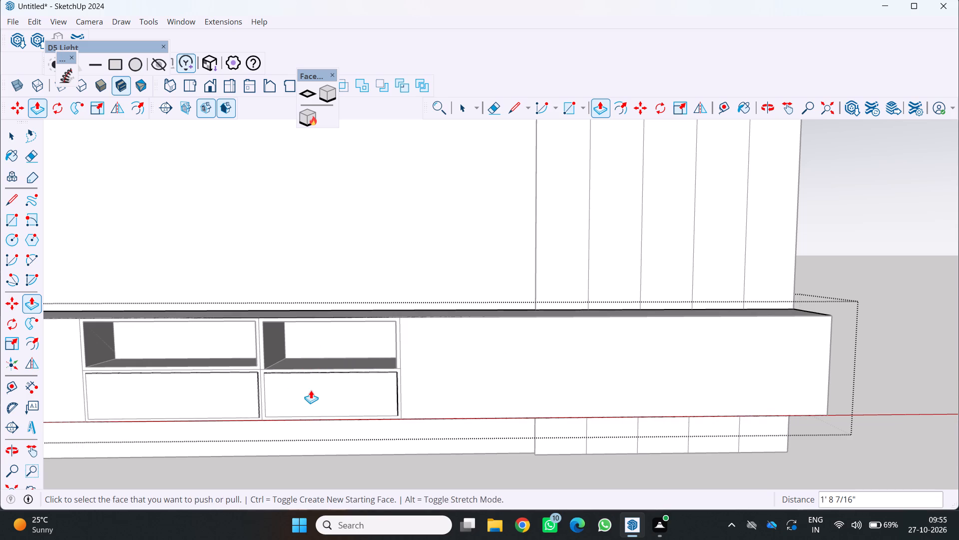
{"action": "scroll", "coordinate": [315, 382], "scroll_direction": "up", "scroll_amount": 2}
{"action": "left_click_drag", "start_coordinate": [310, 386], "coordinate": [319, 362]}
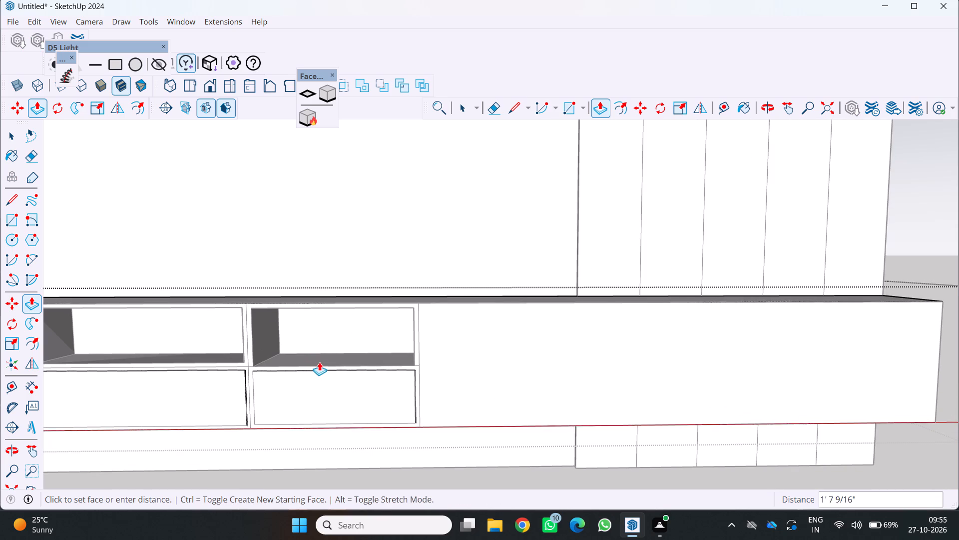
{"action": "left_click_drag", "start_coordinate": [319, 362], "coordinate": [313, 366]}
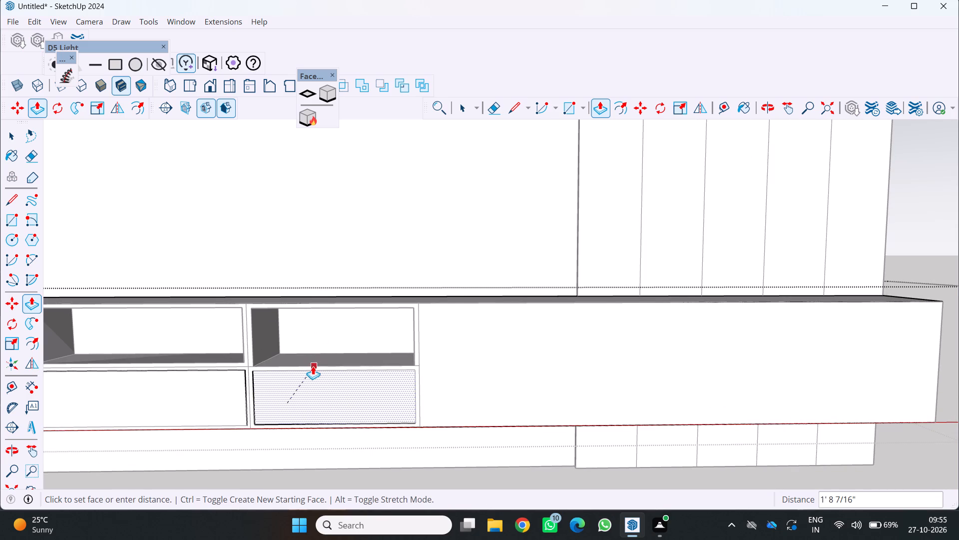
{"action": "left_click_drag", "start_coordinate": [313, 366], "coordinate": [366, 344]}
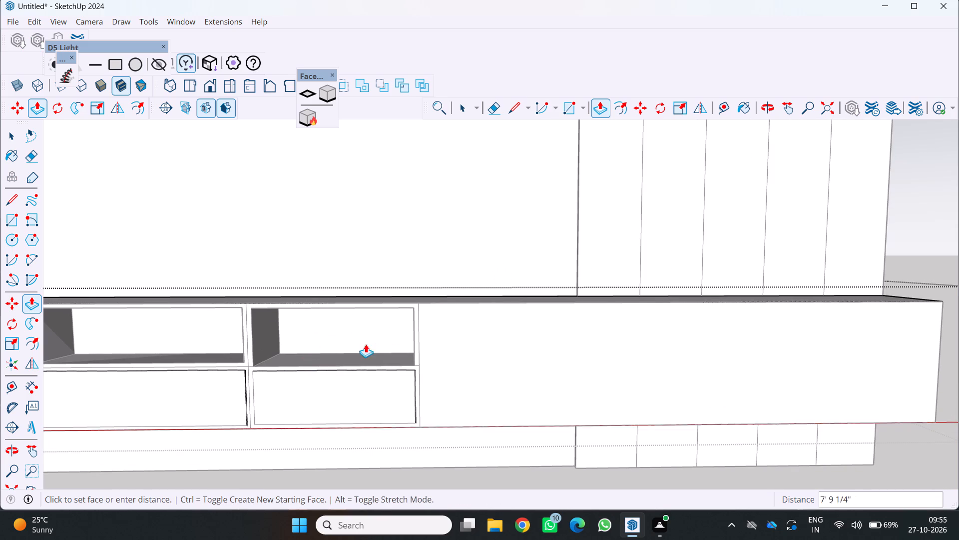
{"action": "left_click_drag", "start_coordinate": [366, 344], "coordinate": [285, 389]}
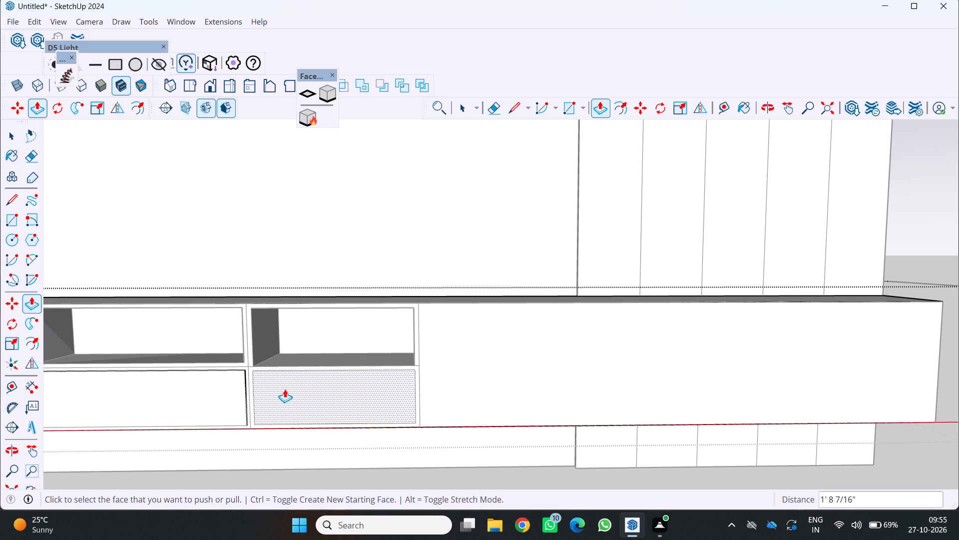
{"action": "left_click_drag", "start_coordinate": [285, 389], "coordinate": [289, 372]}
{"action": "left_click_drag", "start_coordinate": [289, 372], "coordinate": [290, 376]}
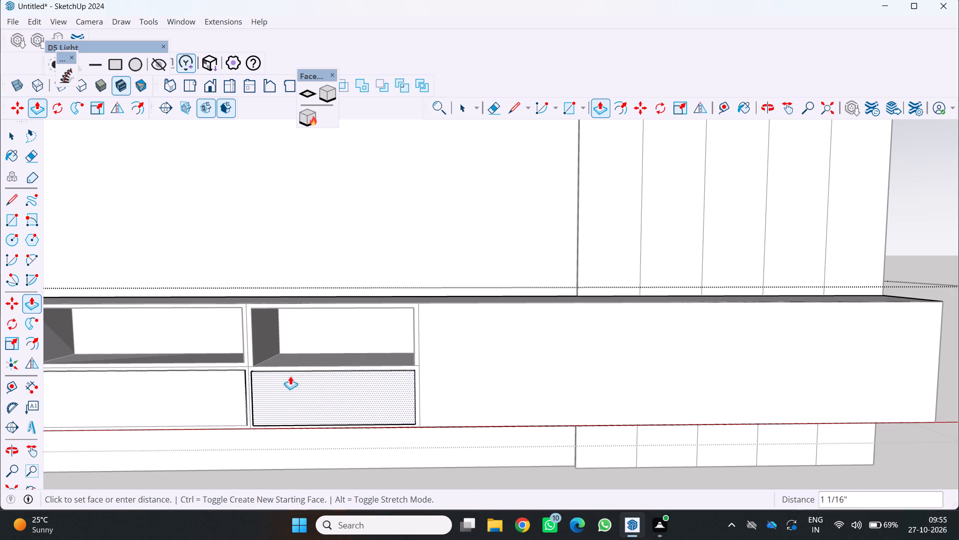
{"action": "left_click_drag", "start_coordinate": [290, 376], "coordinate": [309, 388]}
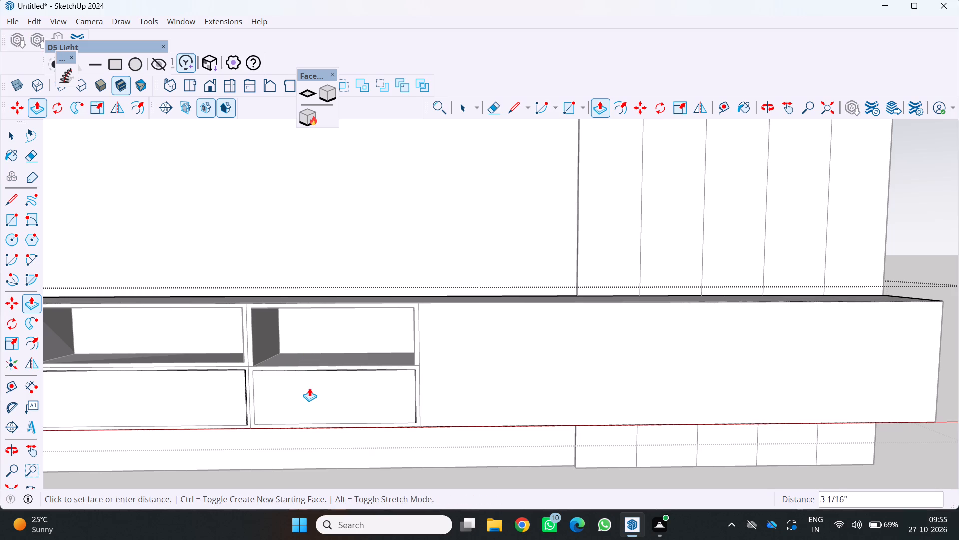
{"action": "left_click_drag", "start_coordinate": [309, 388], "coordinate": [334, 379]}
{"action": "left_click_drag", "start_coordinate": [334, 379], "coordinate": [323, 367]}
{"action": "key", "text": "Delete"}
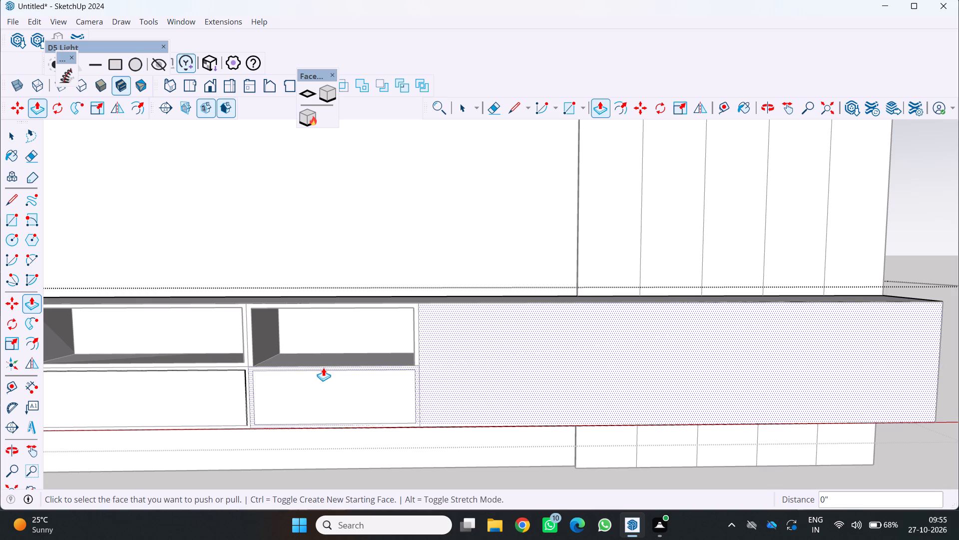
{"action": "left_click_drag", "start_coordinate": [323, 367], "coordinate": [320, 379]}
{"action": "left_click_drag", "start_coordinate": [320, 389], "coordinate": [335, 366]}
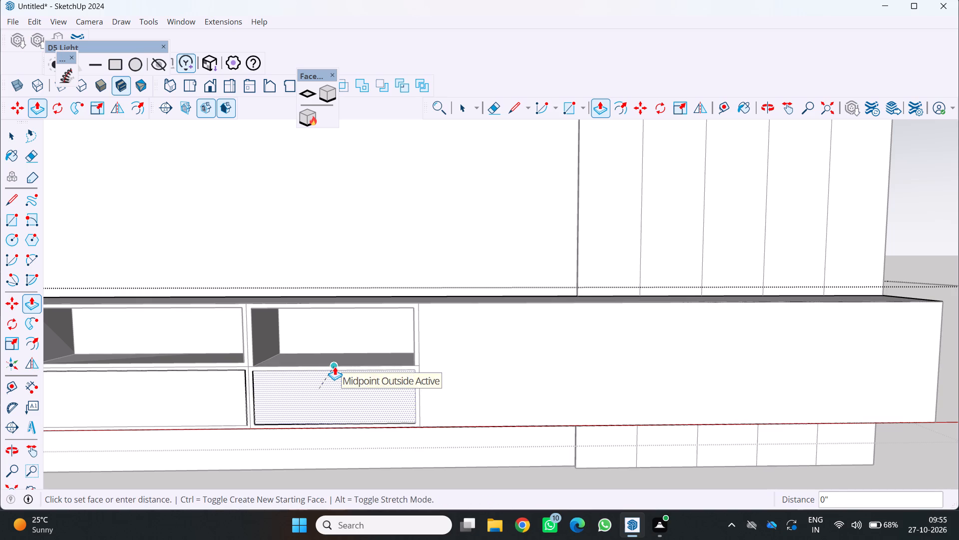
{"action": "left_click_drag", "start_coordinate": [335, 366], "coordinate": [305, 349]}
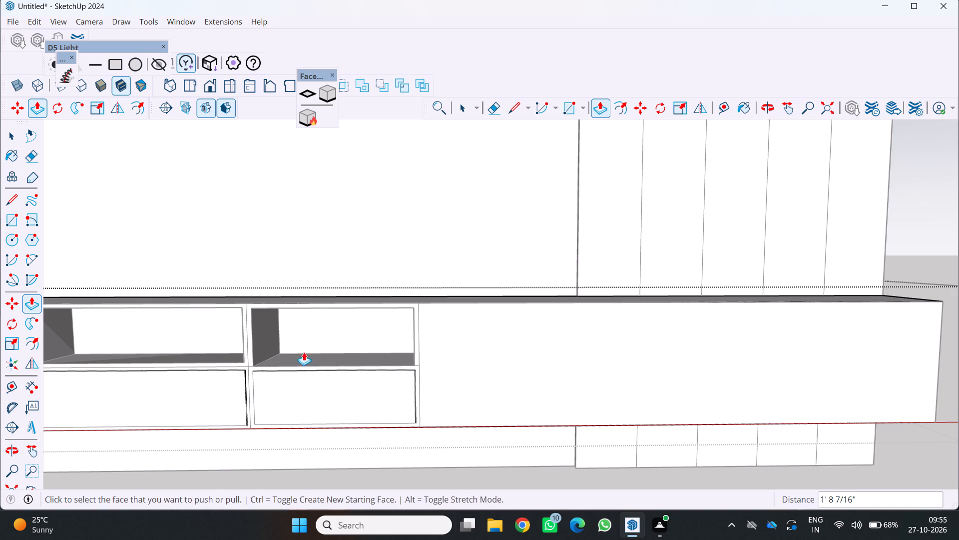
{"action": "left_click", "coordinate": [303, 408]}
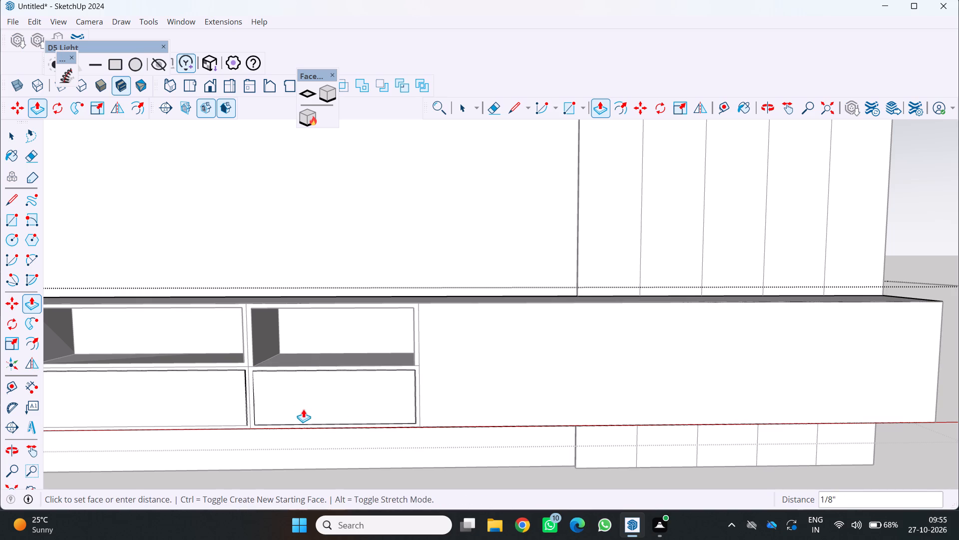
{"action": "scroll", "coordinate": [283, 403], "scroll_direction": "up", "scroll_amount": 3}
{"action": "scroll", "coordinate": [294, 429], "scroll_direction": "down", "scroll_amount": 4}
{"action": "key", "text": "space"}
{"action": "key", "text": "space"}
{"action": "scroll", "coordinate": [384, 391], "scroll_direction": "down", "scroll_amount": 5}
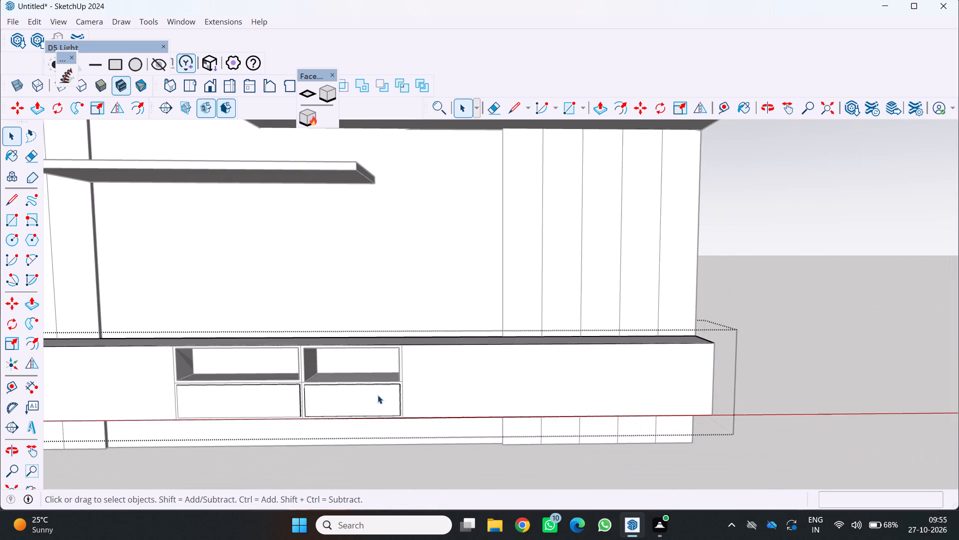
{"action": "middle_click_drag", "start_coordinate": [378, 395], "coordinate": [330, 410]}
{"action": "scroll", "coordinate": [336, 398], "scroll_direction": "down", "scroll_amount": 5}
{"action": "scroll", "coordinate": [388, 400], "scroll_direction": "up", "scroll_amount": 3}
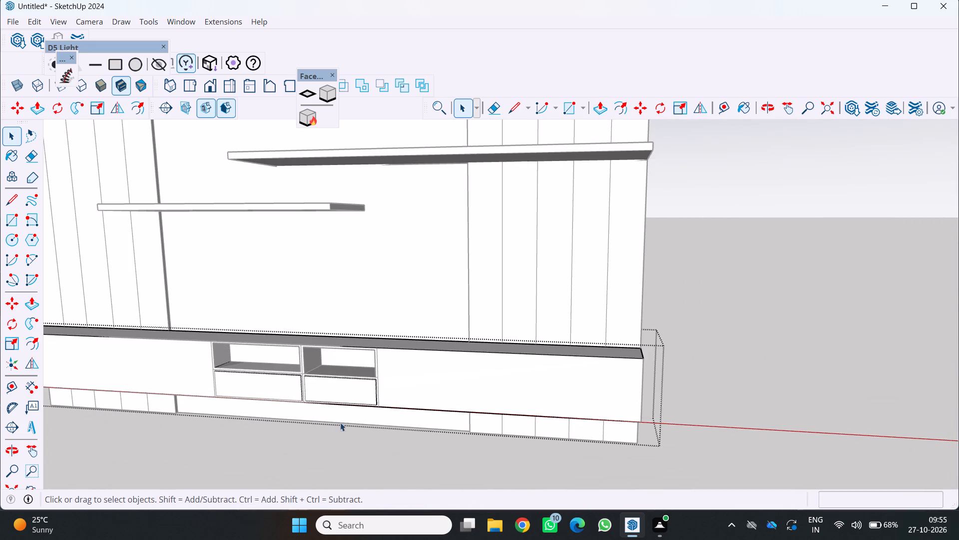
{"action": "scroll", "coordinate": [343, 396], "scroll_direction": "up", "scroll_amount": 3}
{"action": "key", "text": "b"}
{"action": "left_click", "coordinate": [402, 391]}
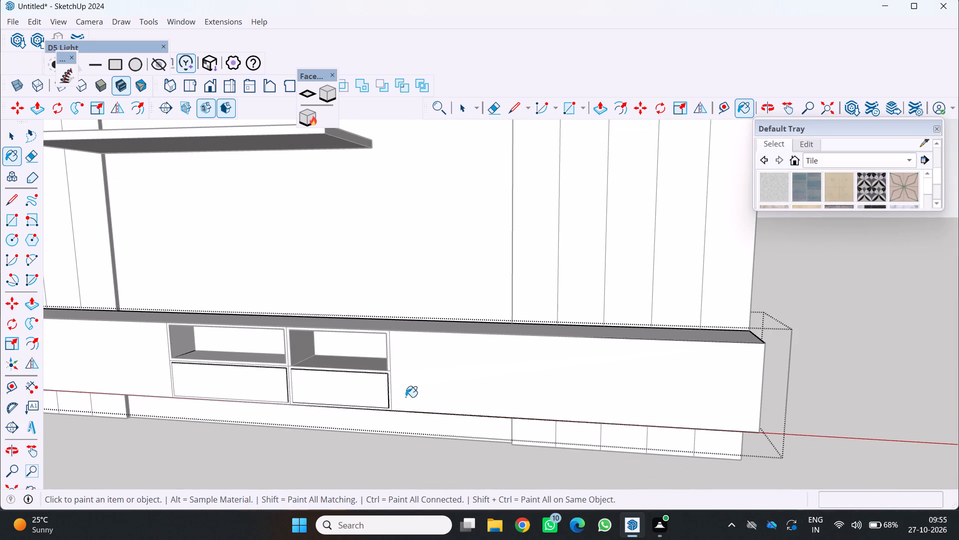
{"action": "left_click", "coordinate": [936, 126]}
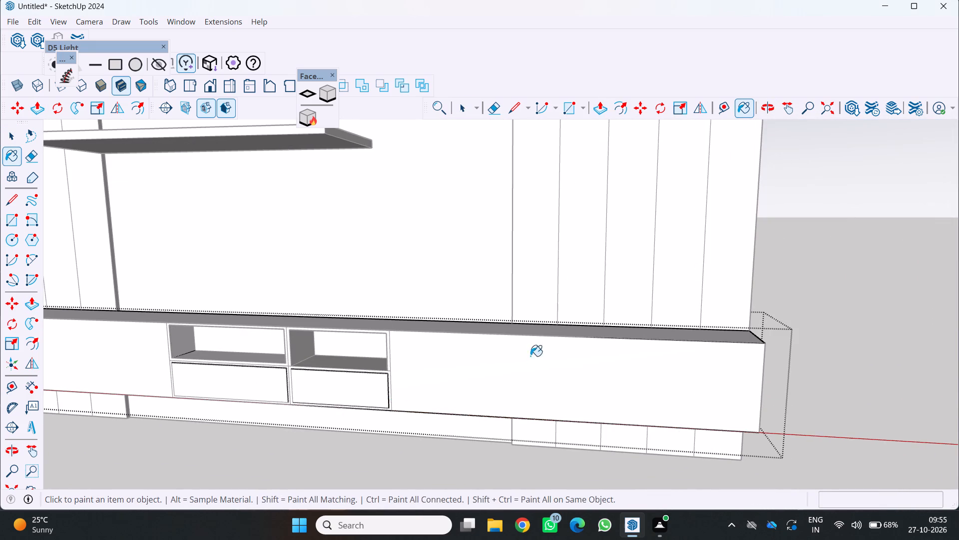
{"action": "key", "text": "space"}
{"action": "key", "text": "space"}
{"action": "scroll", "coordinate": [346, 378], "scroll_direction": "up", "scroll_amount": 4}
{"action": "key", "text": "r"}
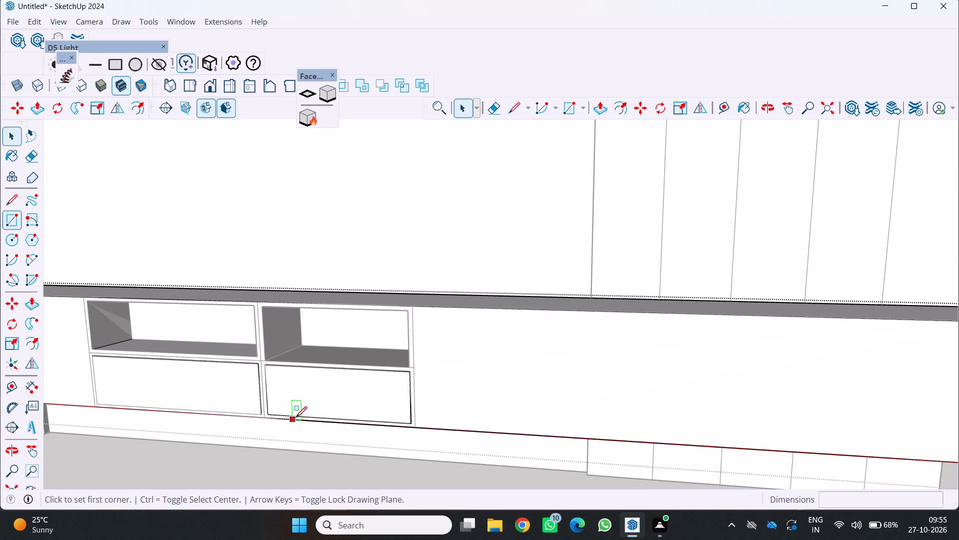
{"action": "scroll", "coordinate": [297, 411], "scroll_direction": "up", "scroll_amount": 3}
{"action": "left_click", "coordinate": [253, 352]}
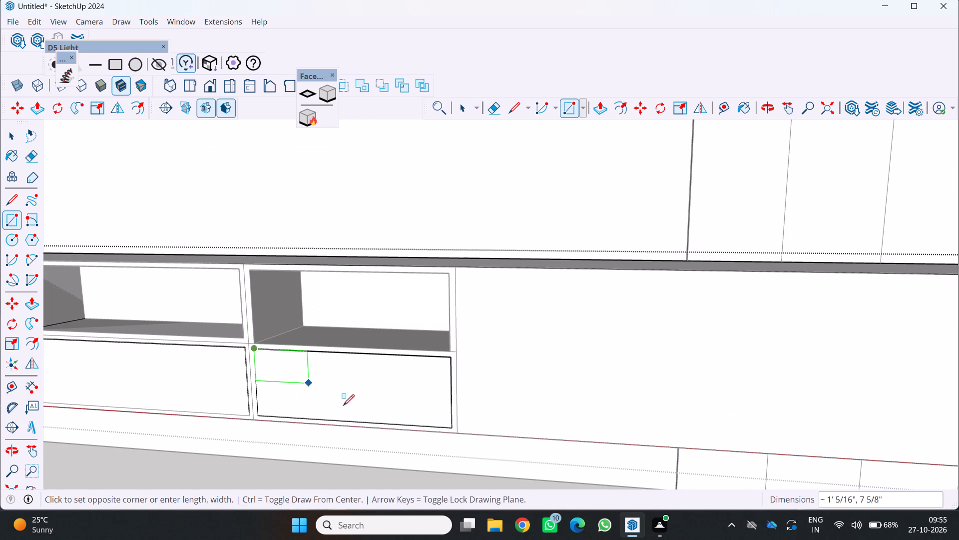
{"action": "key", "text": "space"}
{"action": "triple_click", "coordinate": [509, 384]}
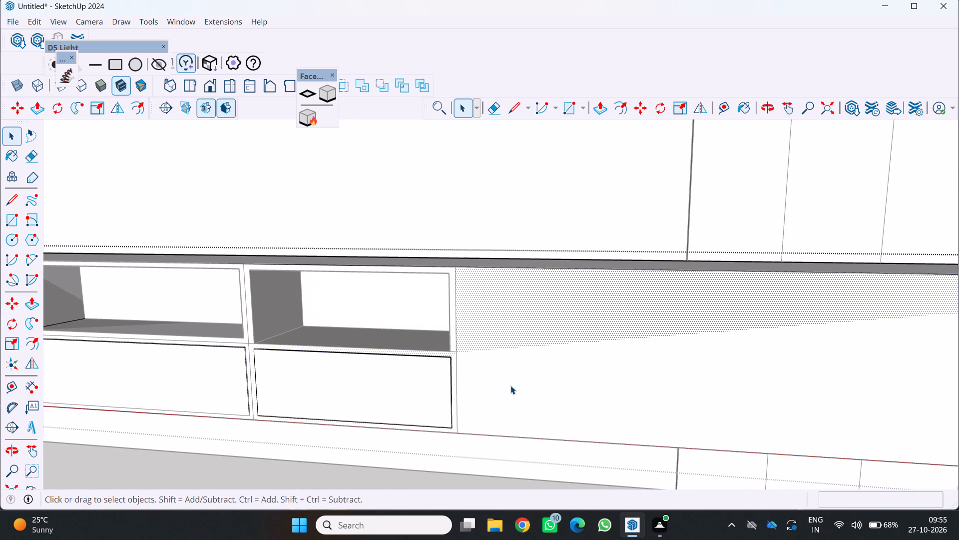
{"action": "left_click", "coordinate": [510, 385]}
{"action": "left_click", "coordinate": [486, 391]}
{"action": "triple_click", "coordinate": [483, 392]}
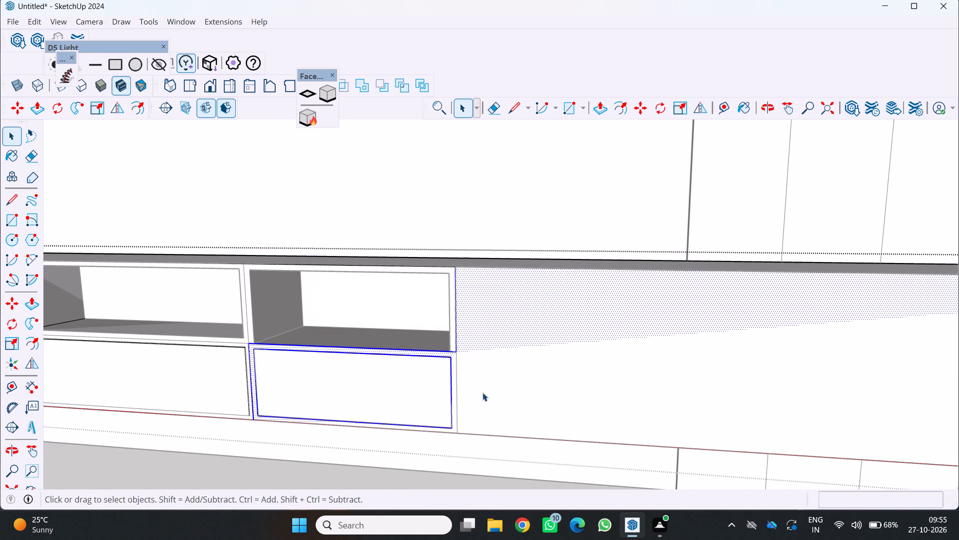
Draw a rectangle over the lower-right compartment's inner outline, about 3' 6 11/16" by 1' 2 1/2".
{"action": "key", "text": "r"}
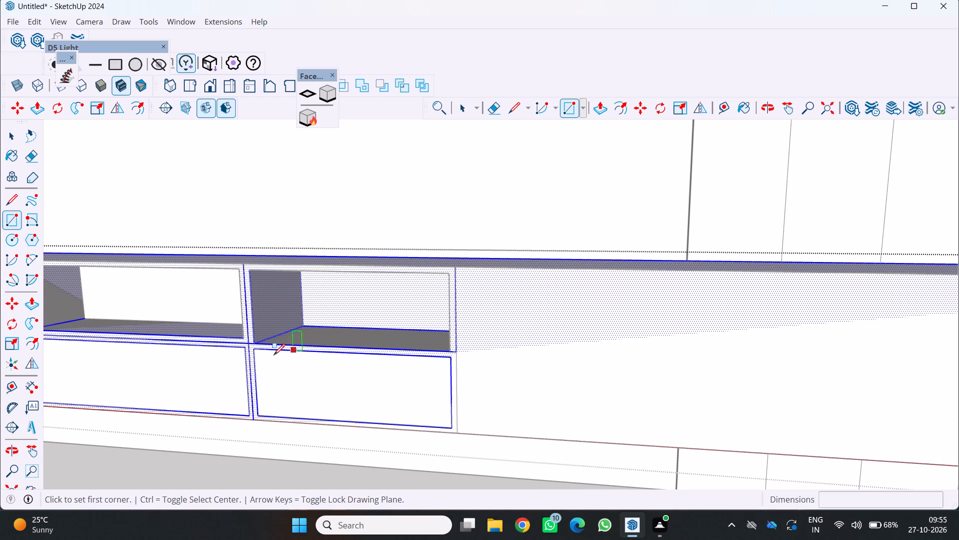
{"action": "left_click_drag", "start_coordinate": [255, 351], "coordinate": [260, 353]}
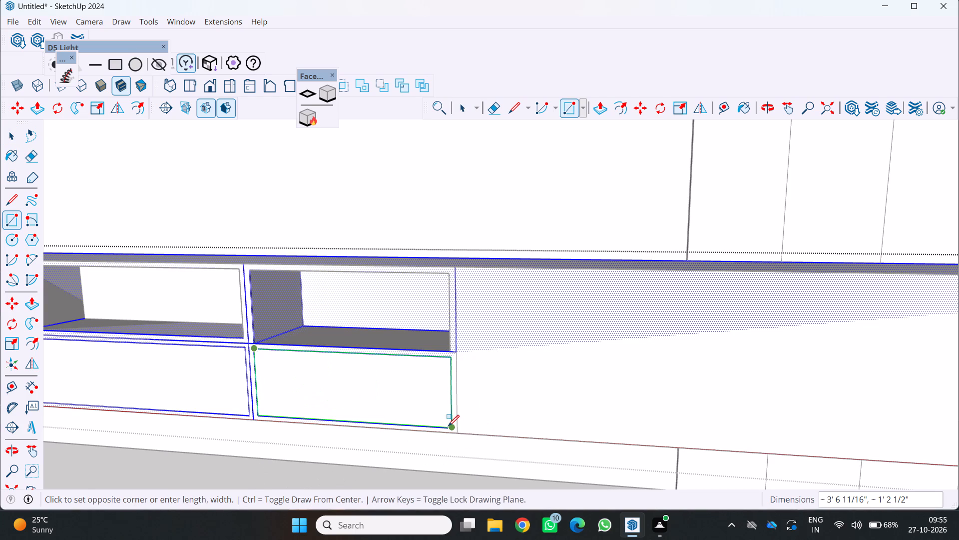
{"action": "left_click", "coordinate": [453, 428]}
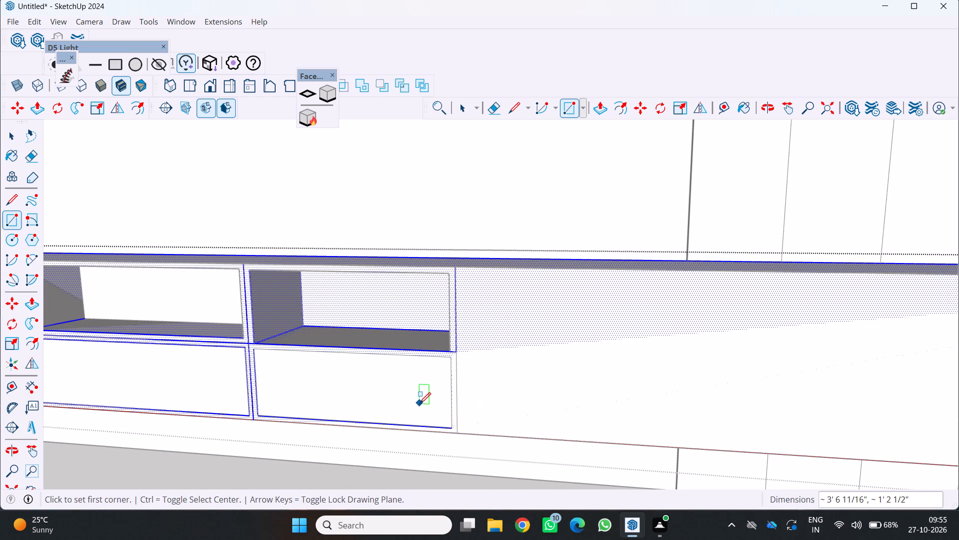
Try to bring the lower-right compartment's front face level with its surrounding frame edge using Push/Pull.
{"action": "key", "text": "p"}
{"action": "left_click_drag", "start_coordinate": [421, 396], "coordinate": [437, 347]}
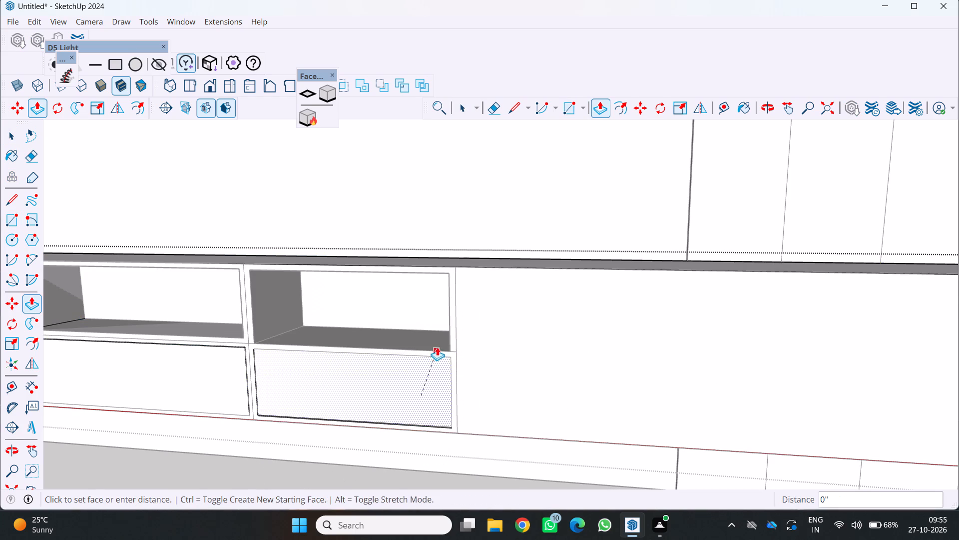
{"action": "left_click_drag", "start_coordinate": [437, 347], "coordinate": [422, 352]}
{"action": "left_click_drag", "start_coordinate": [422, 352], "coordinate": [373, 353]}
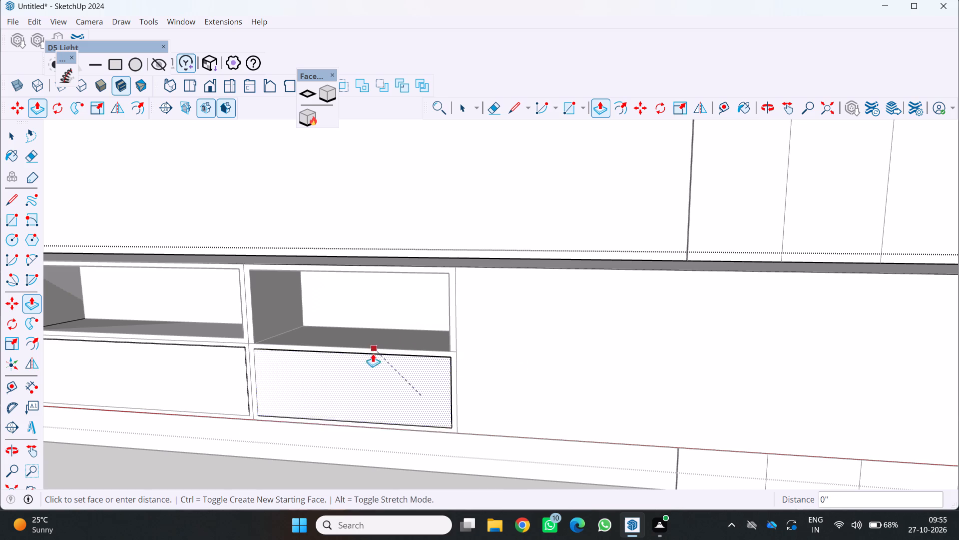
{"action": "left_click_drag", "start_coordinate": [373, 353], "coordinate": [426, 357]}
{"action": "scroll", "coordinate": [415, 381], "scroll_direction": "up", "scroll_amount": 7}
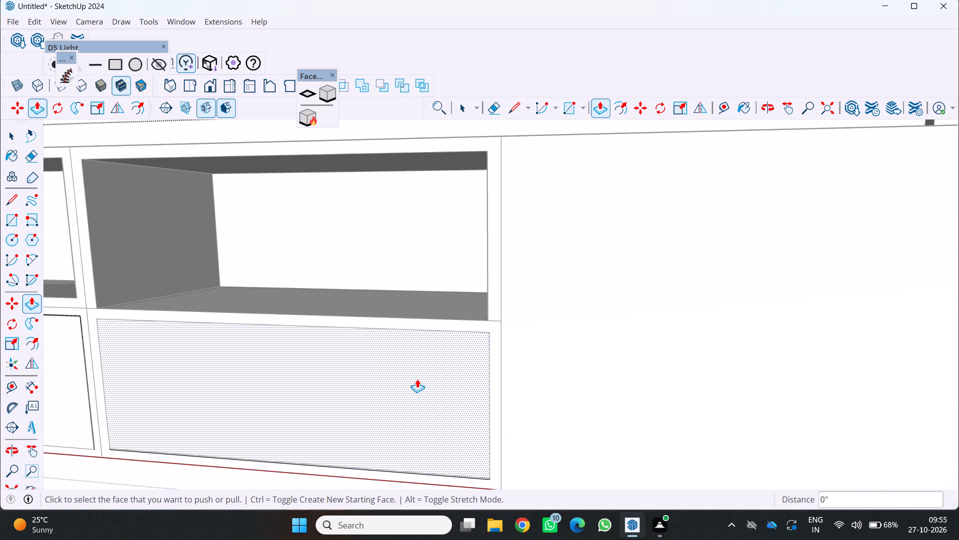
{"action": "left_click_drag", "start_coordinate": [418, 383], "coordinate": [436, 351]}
Finish editing inside the lower box unit's group and return to the whole model.
{"action": "scroll", "coordinate": [431, 382], "scroll_direction": "down", "scroll_amount": 12}
{"action": "scroll", "coordinate": [361, 433], "scroll_direction": "down", "scroll_amount": 5}
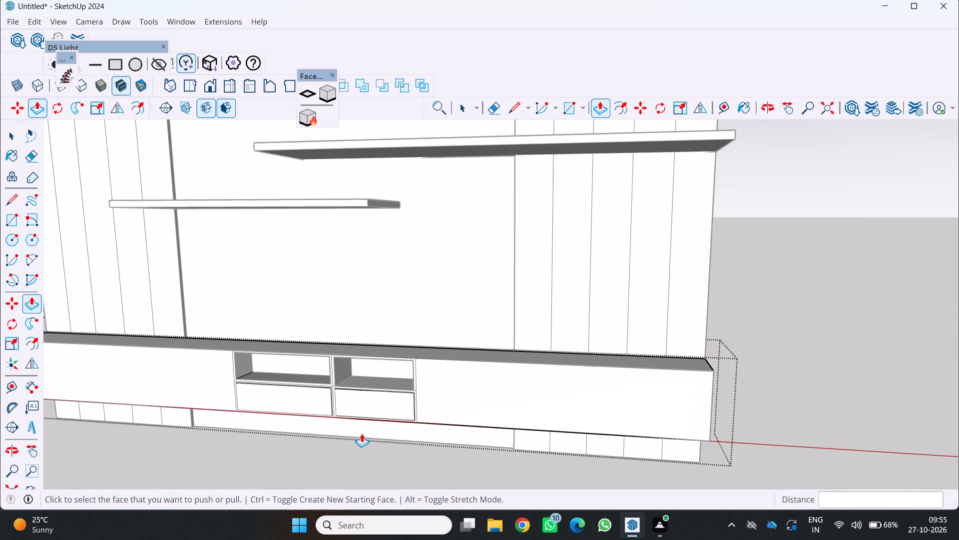
{"action": "middle_click_drag", "start_coordinate": [366, 433], "coordinate": [474, 459]}
{"action": "scroll", "coordinate": [473, 459], "scroll_direction": "down", "scroll_amount": 5}
{"action": "middle_click", "coordinate": [474, 459]}
{"action": "scroll", "coordinate": [468, 485], "scroll_direction": "down", "scroll_amount": 4}
{"action": "middle_click_drag", "start_coordinate": [462, 486], "coordinate": [451, 479]}
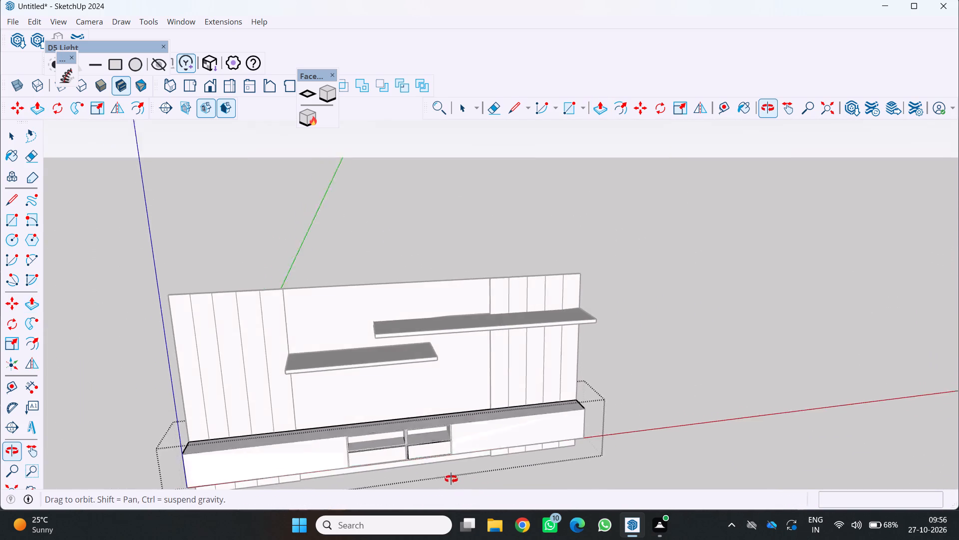
{"action": "middle_click_drag", "start_coordinate": [451, 479], "coordinate": [428, 455]}
{"action": "middle_click", "coordinate": [428, 455]}
{"action": "scroll", "coordinate": [427, 455], "scroll_direction": "down", "scroll_amount": 4}
{"action": "key", "text": "space"}
{"action": "left_click_drag", "start_coordinate": [625, 400], "coordinate": [618, 411]}
{"action": "key", "text": "space"}
Examine the complete wall unit from the front, including the shelves and the box unit's central compartments.
{"action": "middle_click_drag", "start_coordinate": [523, 442], "coordinate": [508, 422]}
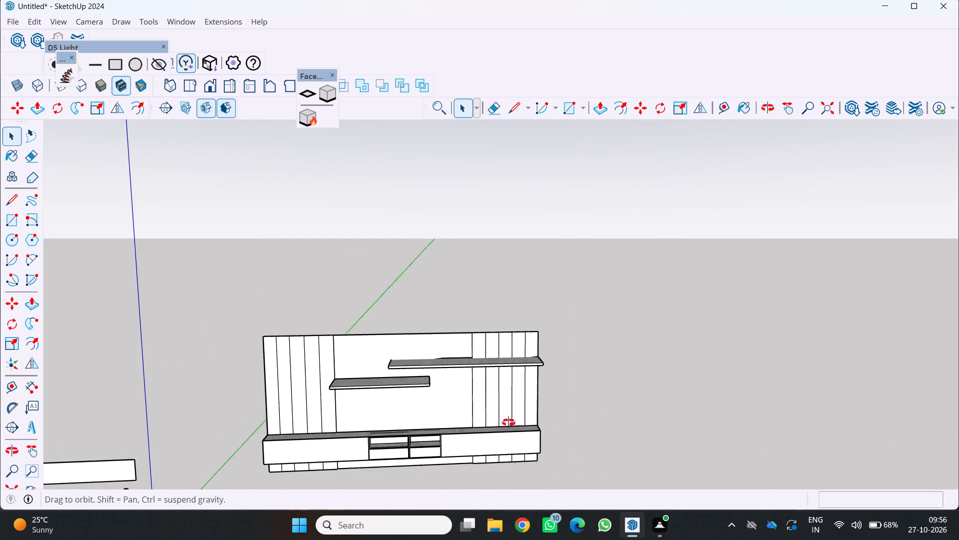
{"action": "middle_click_drag", "start_coordinate": [508, 422], "coordinate": [490, 395]}
{"action": "middle_click", "coordinate": [490, 395]}
{"action": "scroll", "coordinate": [446, 533], "scroll_direction": "up", "scroll_amount": 7}
{"action": "scroll", "coordinate": [373, 458], "scroll_direction": "up", "scroll_amount": 7}
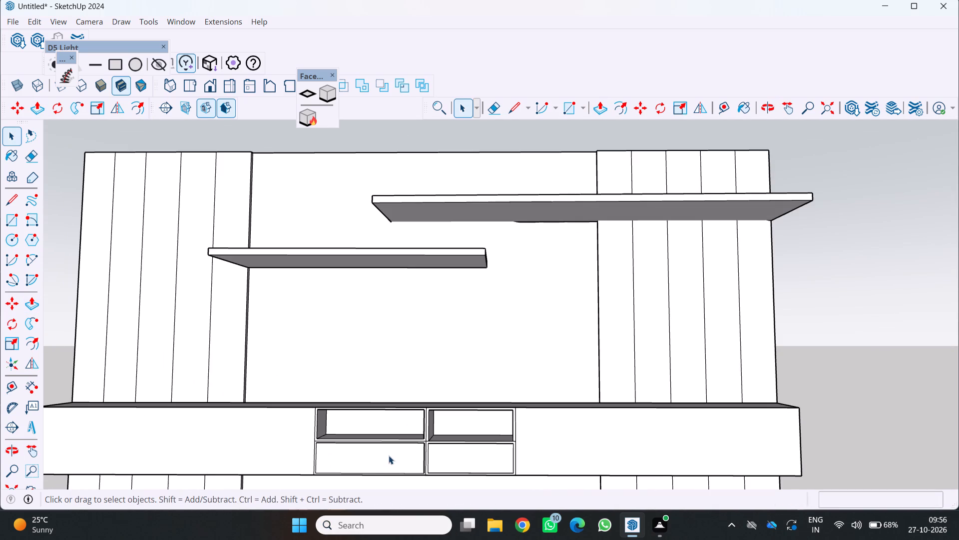
{"action": "scroll", "coordinate": [400, 449], "scroll_direction": "up", "scroll_amount": 1}
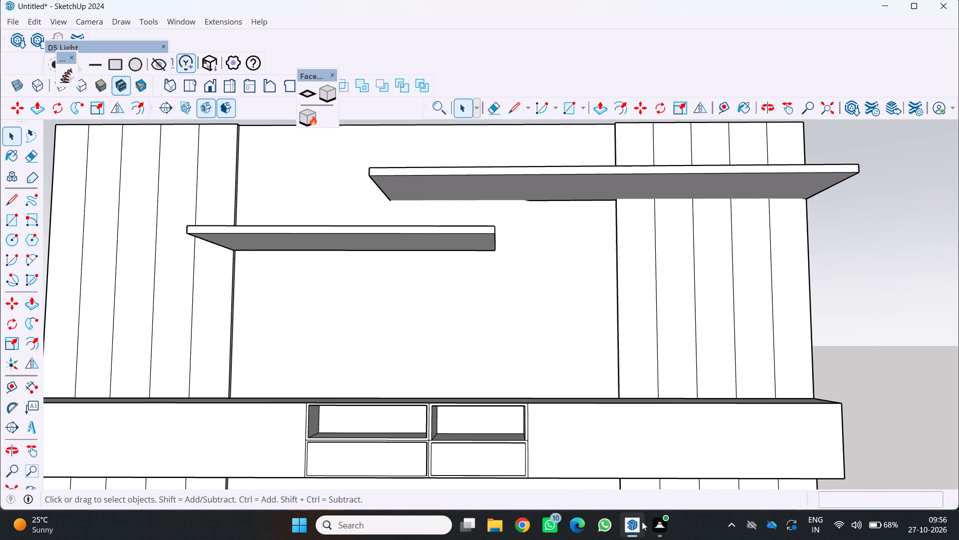
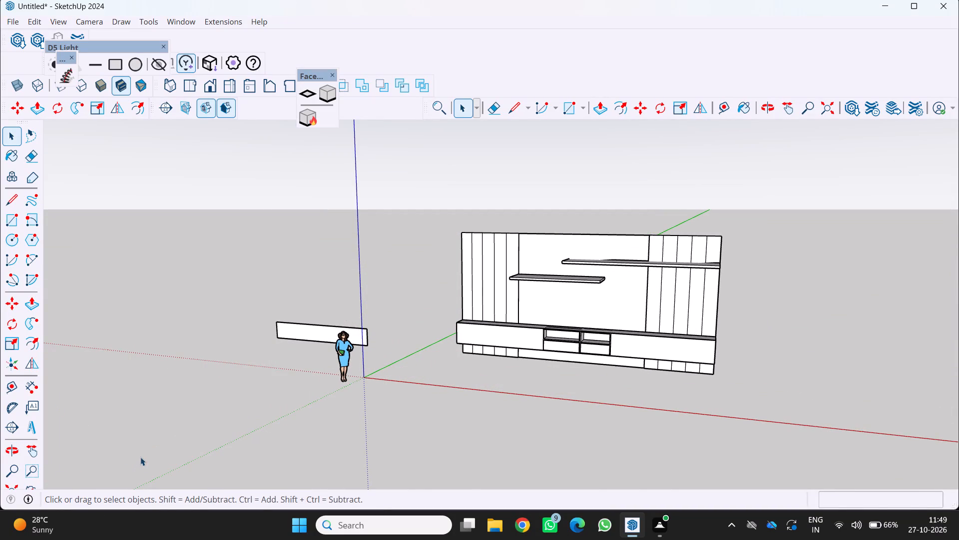
Examine the complete wall unit from several angles, including its shelves, side strips and lower compartments.
{"action": "scroll", "coordinate": [276, 384], "scroll_direction": "up", "scroll_amount": 2}
{"action": "middle_click_drag", "start_coordinate": [289, 362], "coordinate": [254, 430]}
{"action": "scroll", "coordinate": [254, 430], "scroll_direction": "down", "scroll_amount": 3}
{"action": "middle_click_drag", "start_coordinate": [345, 416], "coordinate": [512, 324]}
{"action": "scroll", "coordinate": [548, 330], "scroll_direction": "up", "scroll_amount": 1}
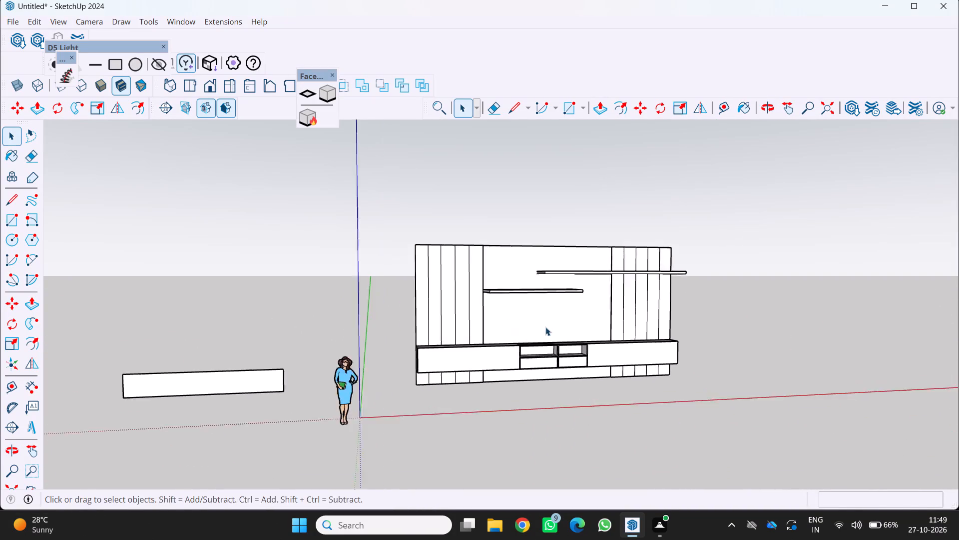
{"action": "scroll", "coordinate": [545, 327], "scroll_direction": "up", "scroll_amount": 2}
{"action": "middle_click_drag", "start_coordinate": [544, 328], "coordinate": [497, 289]}
{"action": "scroll", "coordinate": [546, 301], "scroll_direction": "up", "scroll_amount": 1}
{"action": "middle_click_drag", "start_coordinate": [546, 301], "coordinate": [546, 307]}
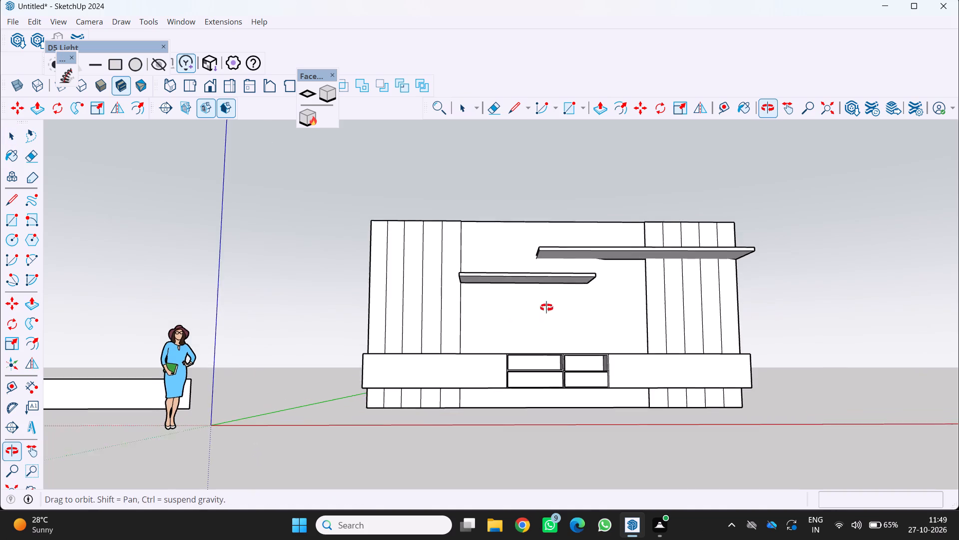
{"action": "middle_click_drag", "start_coordinate": [546, 307], "coordinate": [544, 316]}
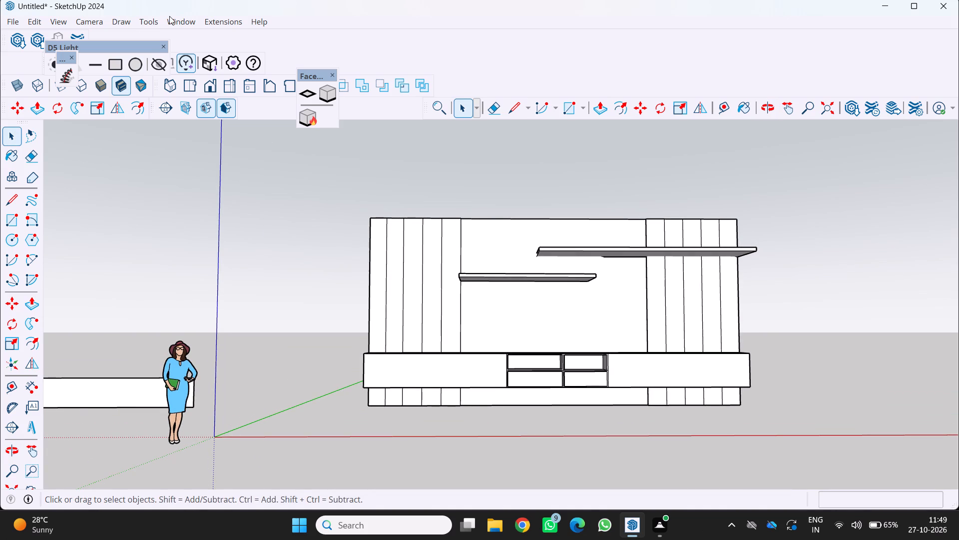
Search the 3D Warehouse for T.V.
{"action": "left_click", "coordinate": [174, 23]}
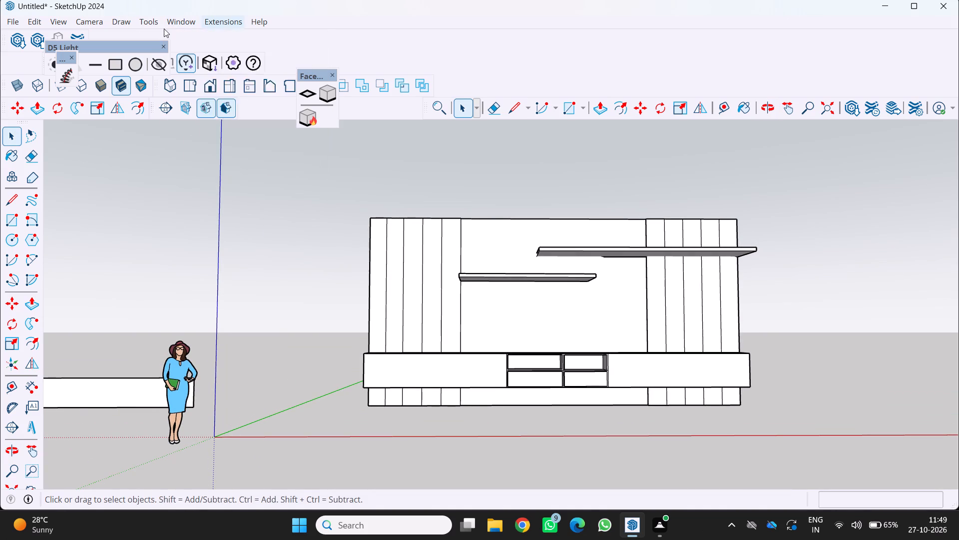
{"action": "left_click", "coordinate": [168, 20]}
{"action": "left_click", "coordinate": [171, 22]}
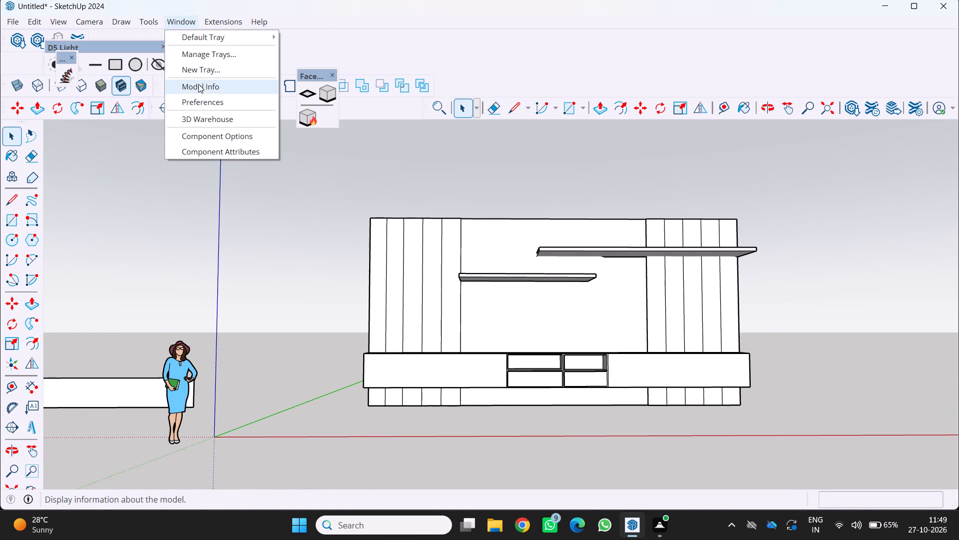
{"action": "left_click", "coordinate": [198, 116]}
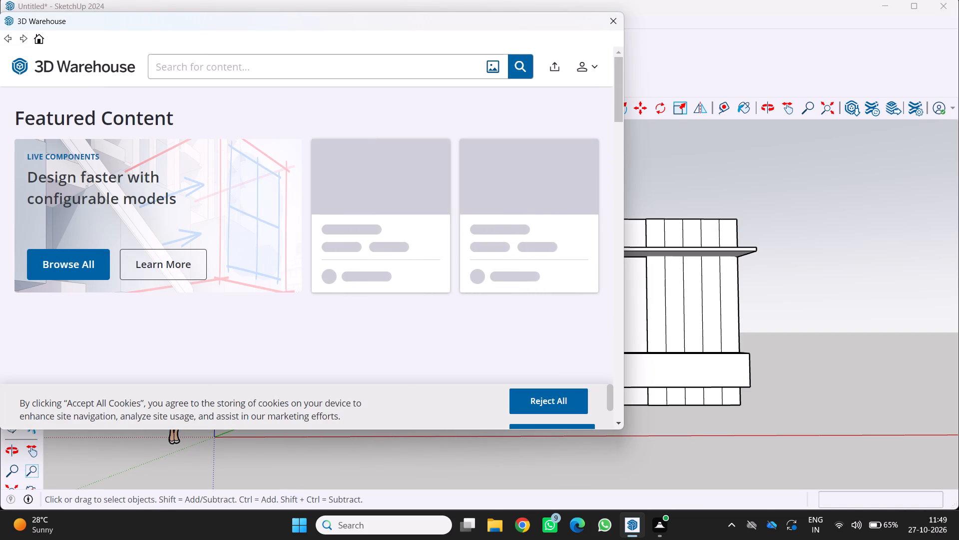
{"action": "left_click", "coordinate": [182, 64]}
{"action": "key", "text": "t"}
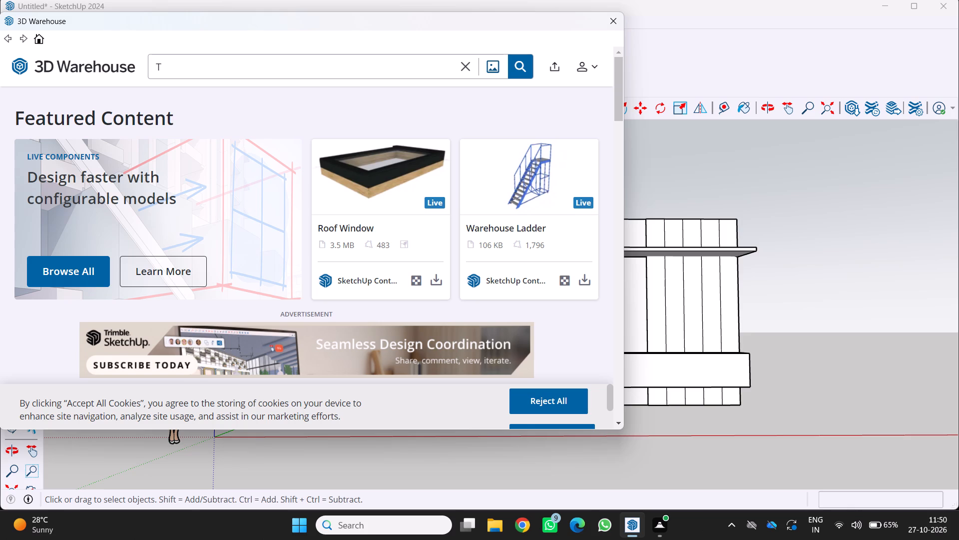
{"action": "key", "text": "period"}
{"action": "key", "text": "v"}
{"action": "left_click", "coordinate": [522, 70]}
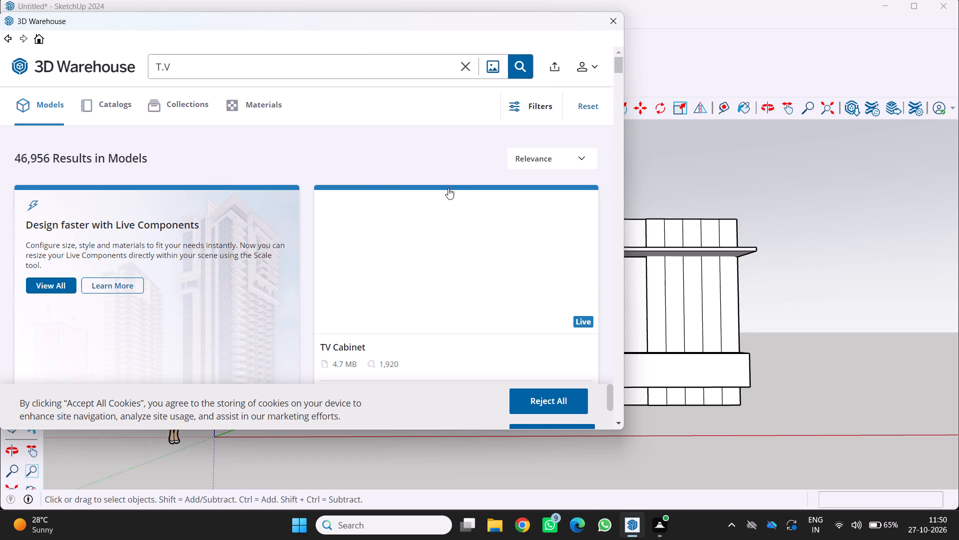
Look through the T.V model results for a flat-screen television that suits the wall unit's central panel.
{"action": "scroll", "coordinate": [374, 279], "scroll_direction": "down", "scroll_amount": 4}
{"action": "scroll", "coordinate": [337, 259], "scroll_direction": "down", "scroll_amount": 2}
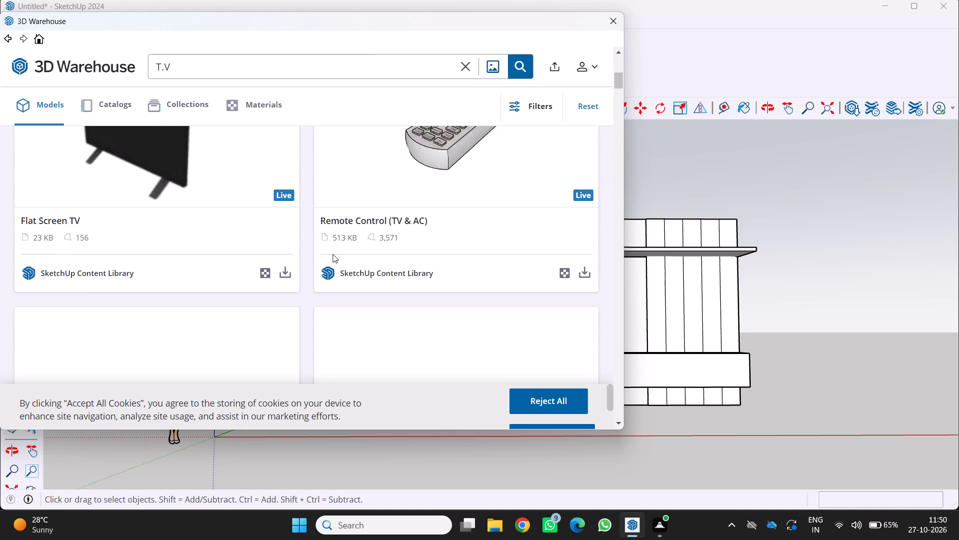
{"action": "scroll", "coordinate": [306, 243], "scroll_direction": "down", "scroll_amount": 5}
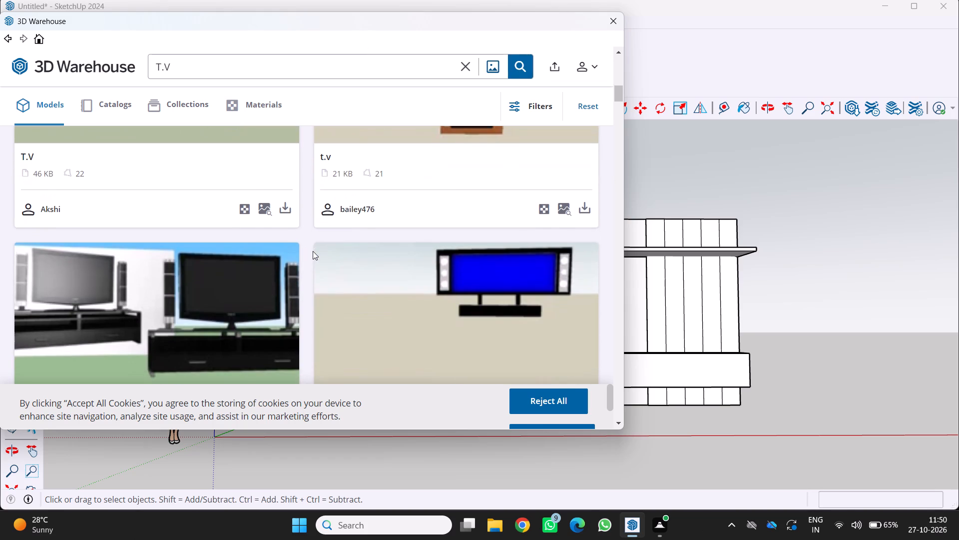
{"action": "scroll", "coordinate": [313, 251], "scroll_direction": "down", "scroll_amount": 9}
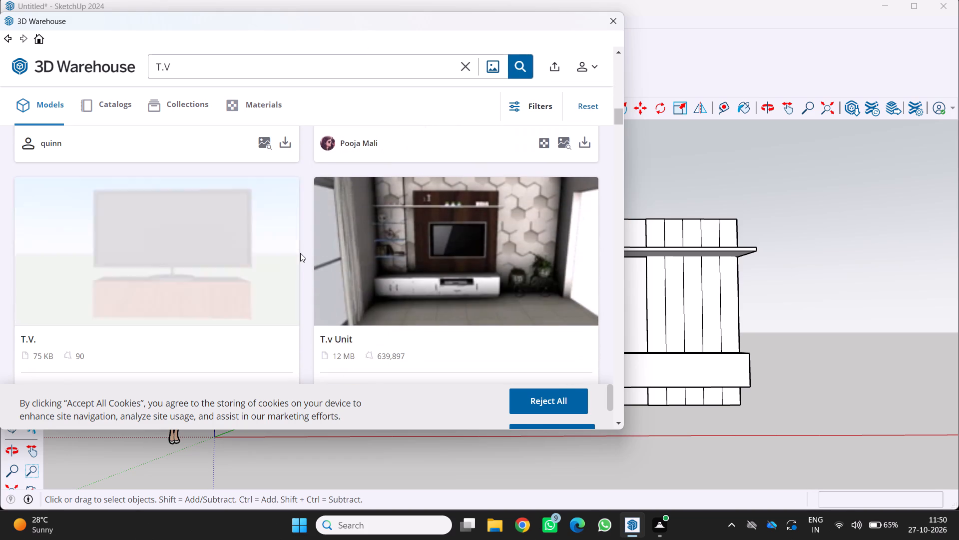
{"action": "scroll", "coordinate": [298, 252], "scroll_direction": "down", "scroll_amount": 4}
{"action": "scroll", "coordinate": [539, 258], "scroll_direction": "down", "scroll_amount": 2}
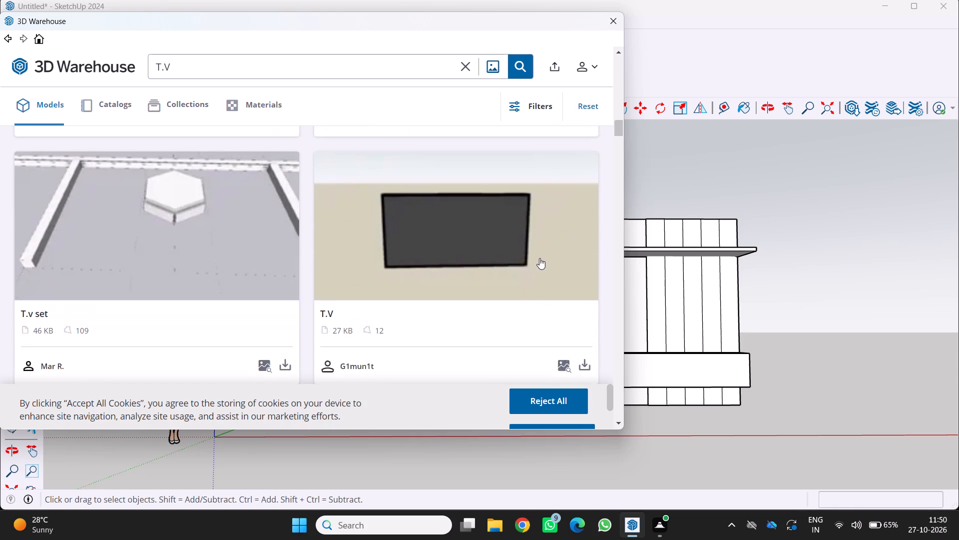
{"action": "scroll", "coordinate": [476, 246], "scroll_direction": "down", "scroll_amount": 10}
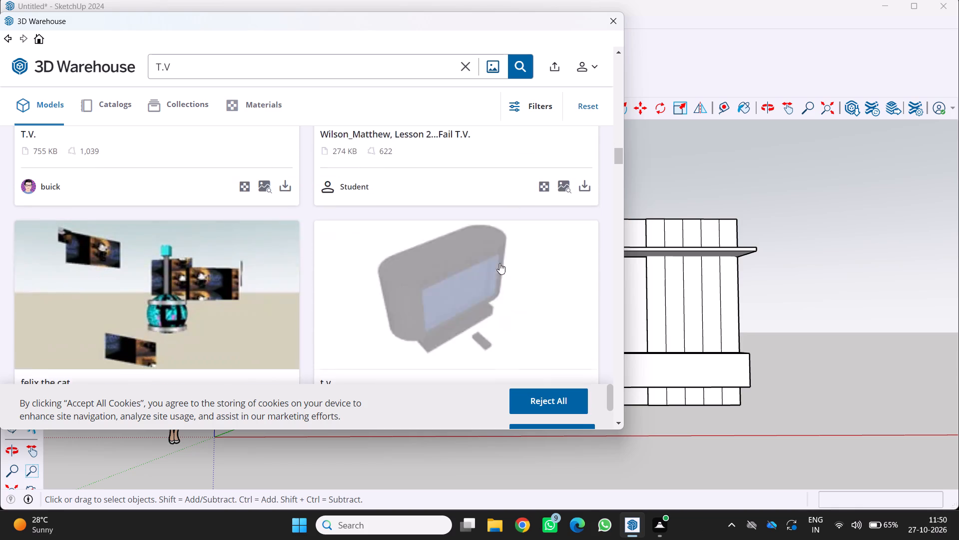
{"action": "scroll", "coordinate": [447, 260], "scroll_direction": "down", "scroll_amount": 3}
{"action": "scroll", "coordinate": [556, 205], "scroll_direction": "down", "scroll_amount": 4}
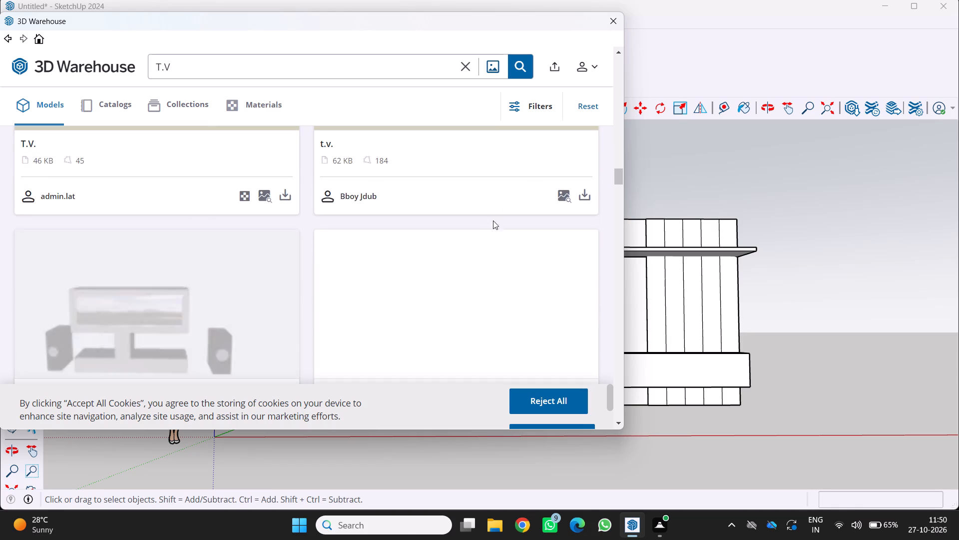
{"action": "scroll", "coordinate": [422, 258], "scroll_direction": "down", "scroll_amount": 6}
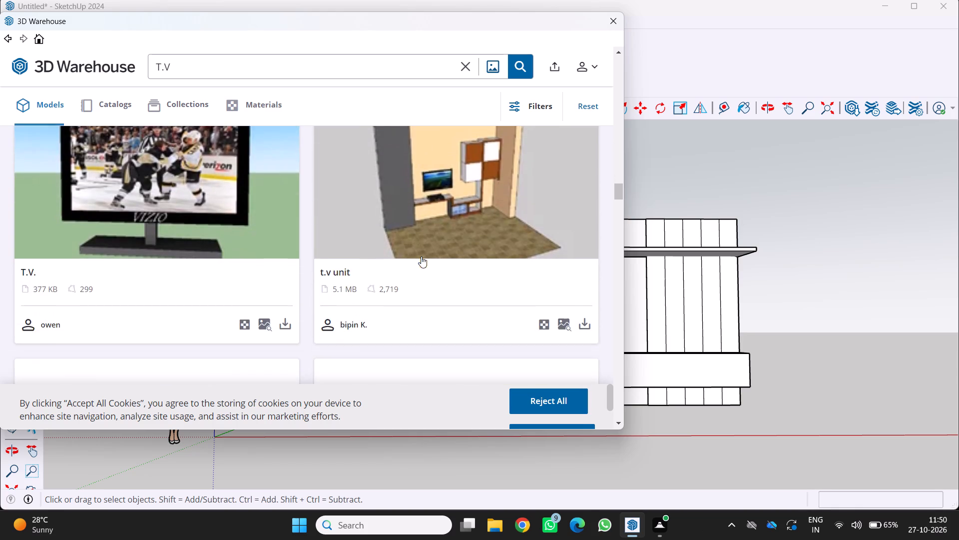
{"action": "scroll", "coordinate": [412, 260], "scroll_direction": "down", "scroll_amount": 6}
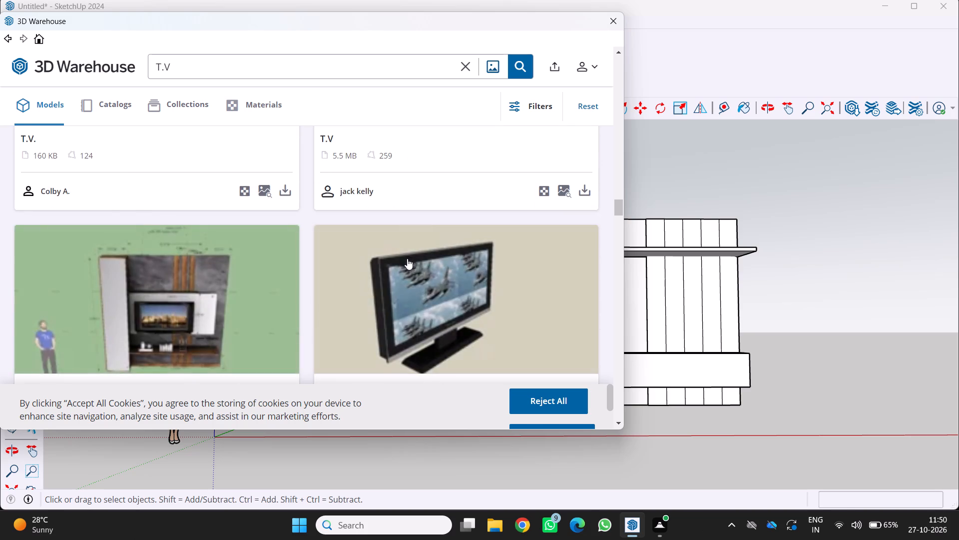
{"action": "scroll", "coordinate": [416, 263], "scroll_direction": "down", "scroll_amount": 6}
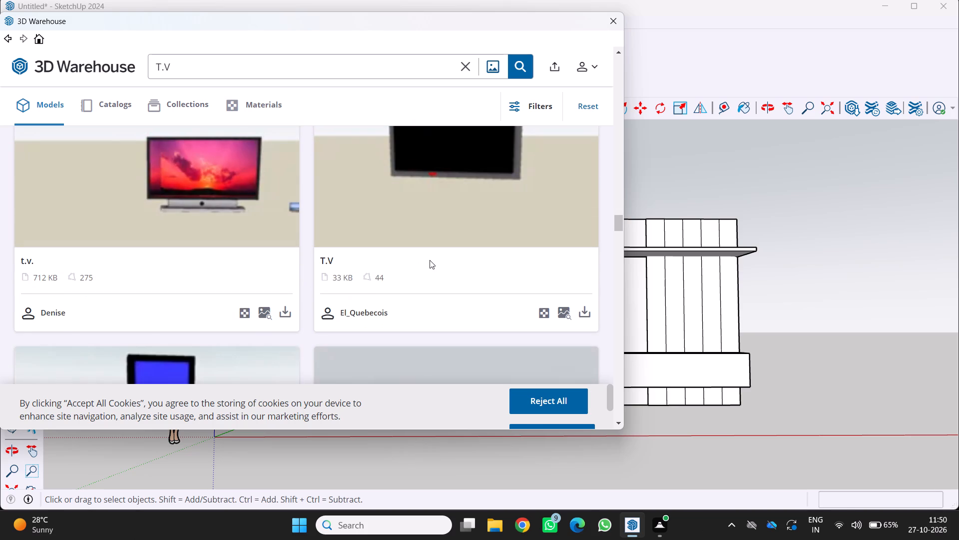
{"action": "scroll", "coordinate": [369, 245], "scroll_direction": "down", "scroll_amount": 3}
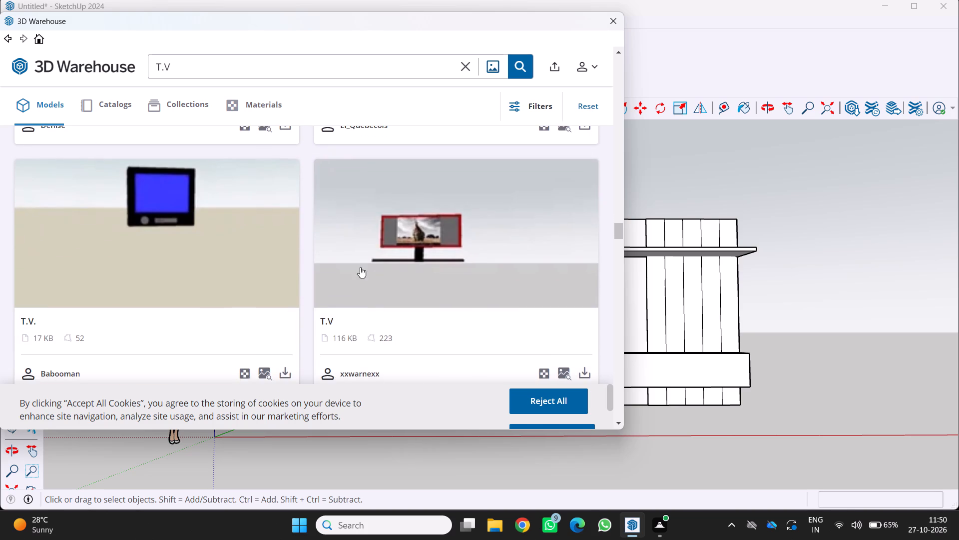
{"action": "scroll", "coordinate": [394, 263], "scroll_direction": "down", "scroll_amount": 7}
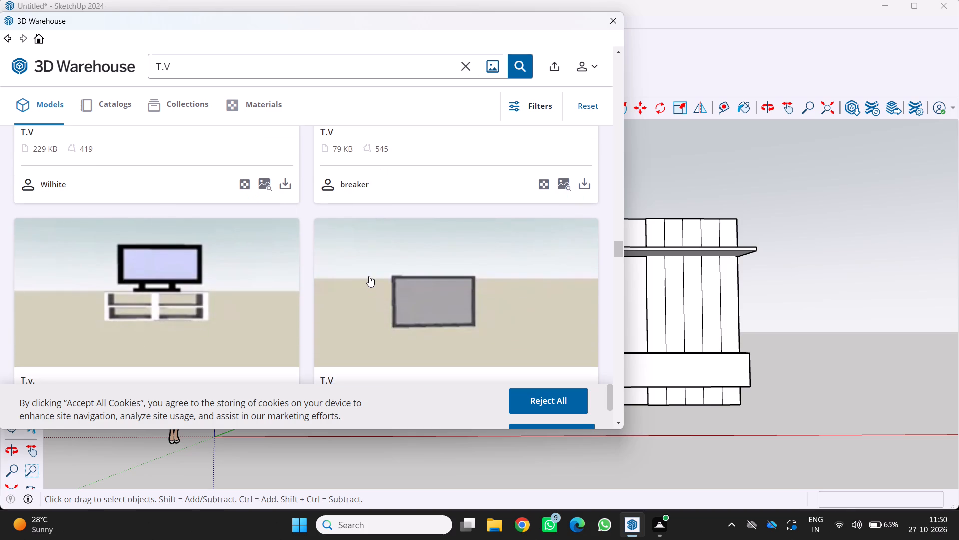
{"action": "scroll", "coordinate": [368, 276], "scroll_direction": "down", "scroll_amount": 8}
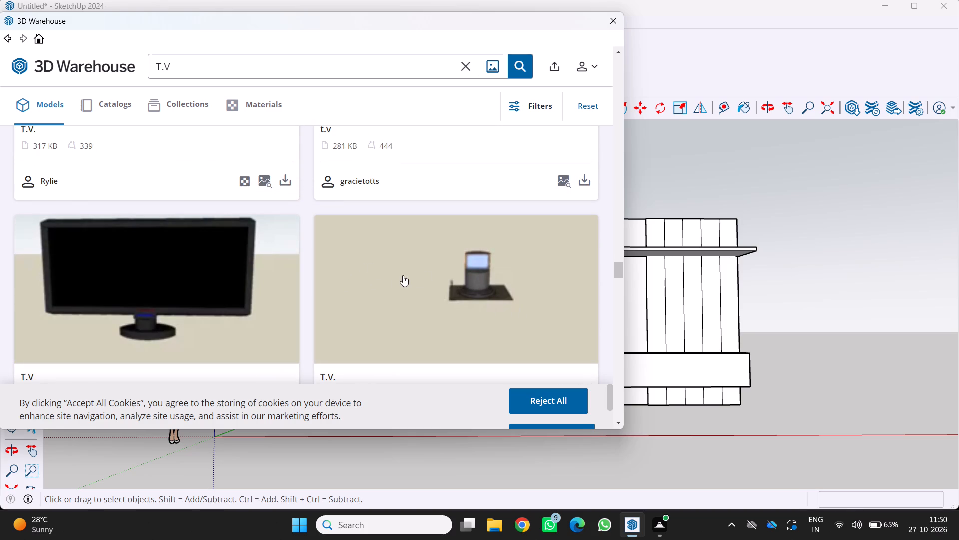
{"action": "scroll", "coordinate": [394, 281], "scroll_direction": "up", "scroll_amount": 15}
{"action": "scroll", "coordinate": [263, 199], "scroll_direction": "up", "scroll_amount": 5}
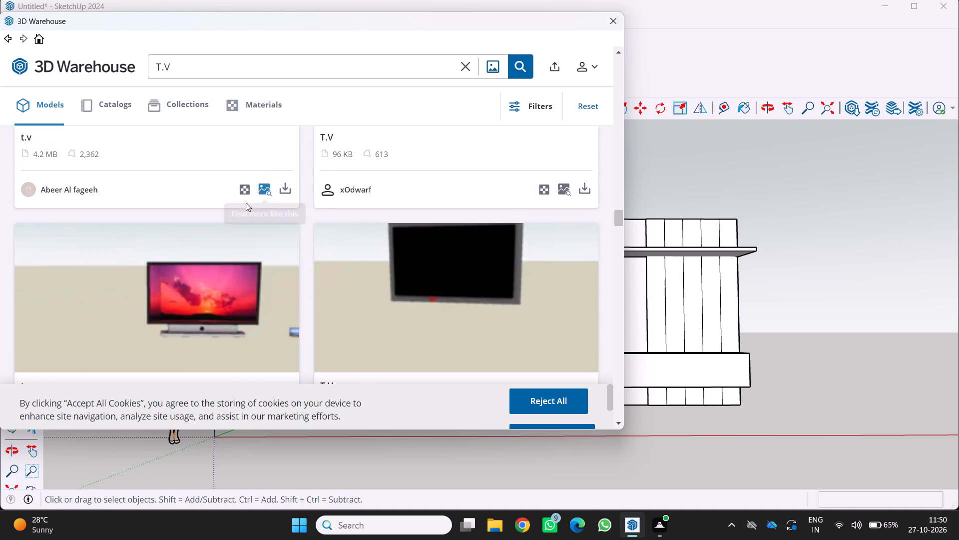
{"action": "scroll", "coordinate": [357, 251], "scroll_direction": "up", "scroll_amount": 2}
{"action": "scroll", "coordinate": [304, 235], "scroll_direction": "up", "scroll_amount": 11}
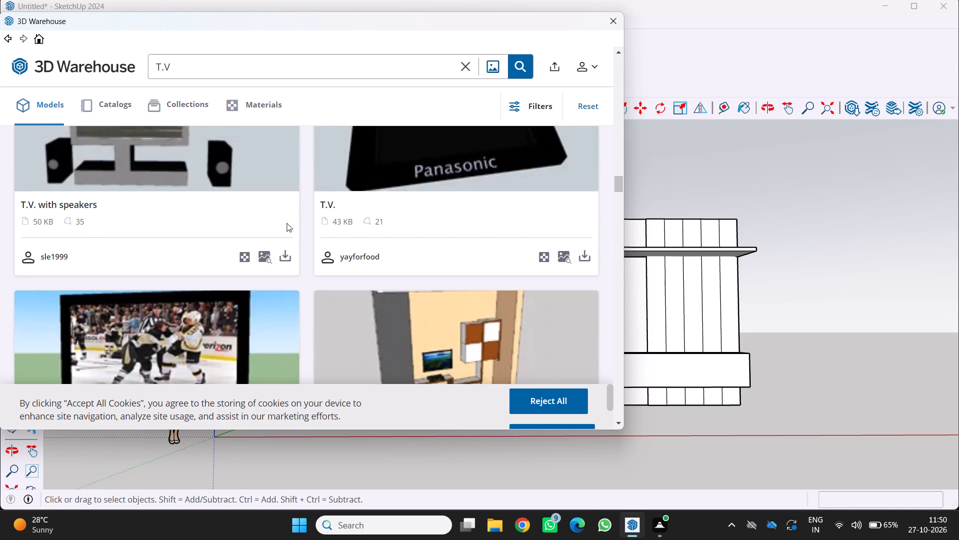
{"action": "scroll", "coordinate": [287, 223], "scroll_direction": "up", "scroll_amount": 5}
{"action": "scroll", "coordinate": [357, 214], "scroll_direction": "up", "scroll_amount": 4}
{"action": "scroll", "coordinate": [317, 213], "scroll_direction": "up", "scroll_amount": 8}
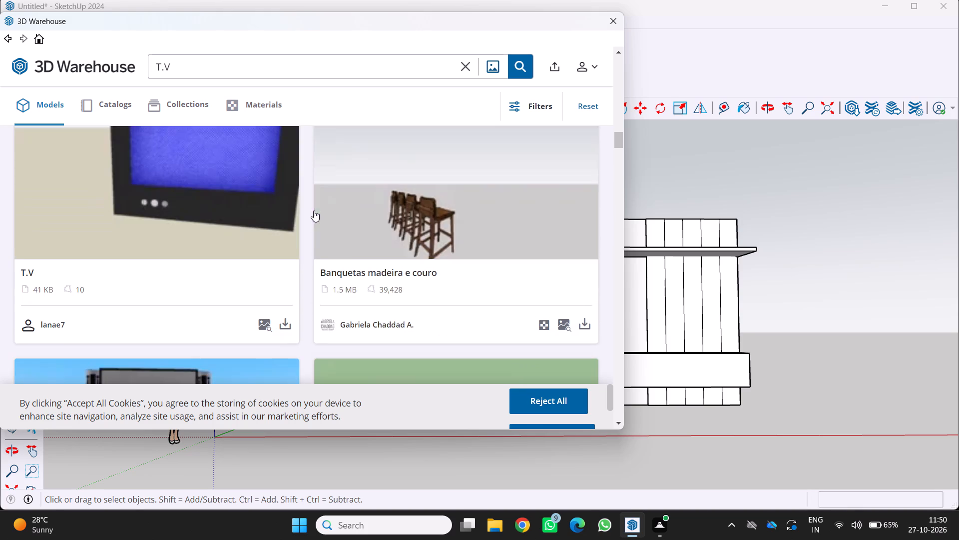
{"action": "scroll", "coordinate": [301, 209], "scroll_direction": "up", "scroll_amount": 5}
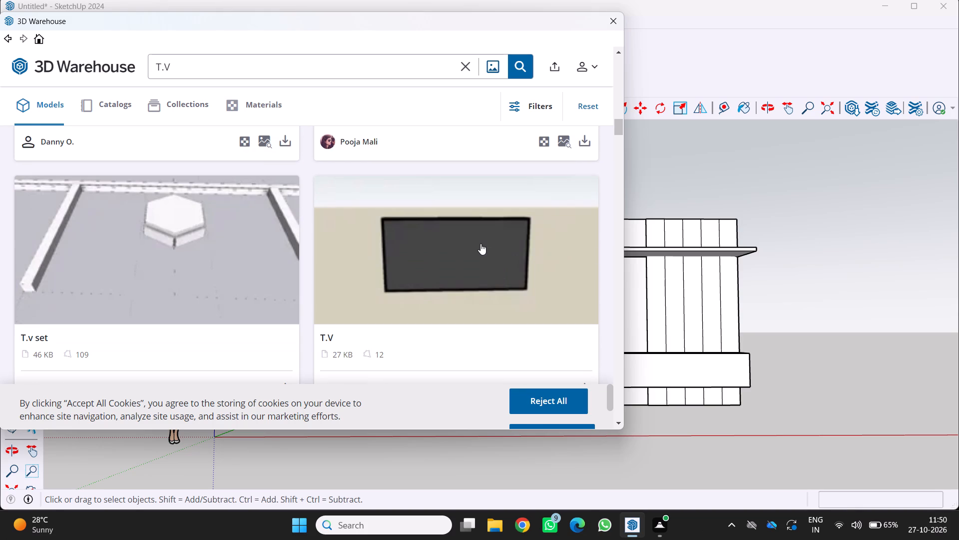
{"action": "scroll", "coordinate": [477, 243], "scroll_direction": "up", "scroll_amount": 4}
{"action": "scroll", "coordinate": [315, 260], "scroll_direction": "up", "scroll_amount": 4}
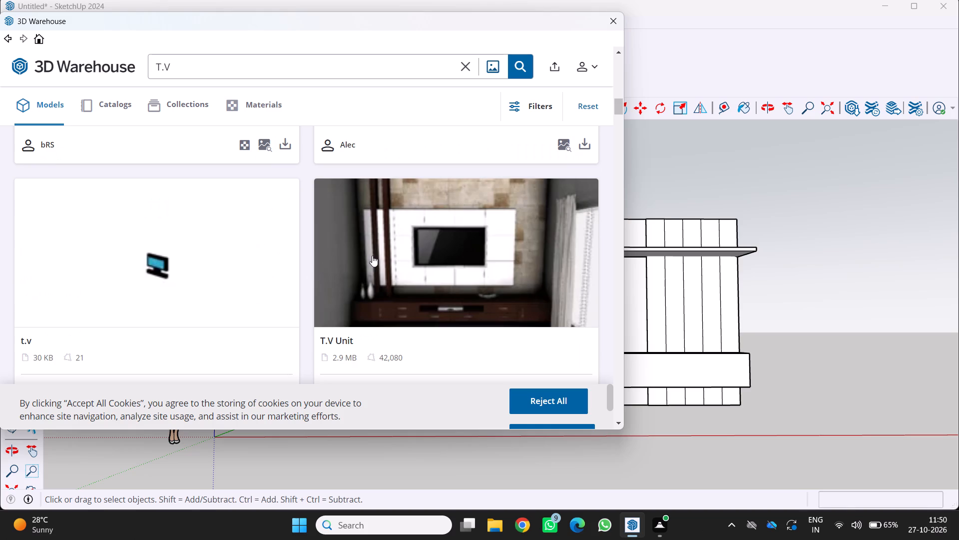
{"action": "scroll", "coordinate": [395, 252], "scroll_direction": "up", "scroll_amount": 4}
{"action": "scroll", "coordinate": [312, 262], "scroll_direction": "up", "scroll_amount": 5}
Download the black flat-screen T.V model without a stand (46 KB) directly into the current model.
{"action": "scroll", "coordinate": [273, 278], "scroll_direction": "down", "scroll_amount": 1}
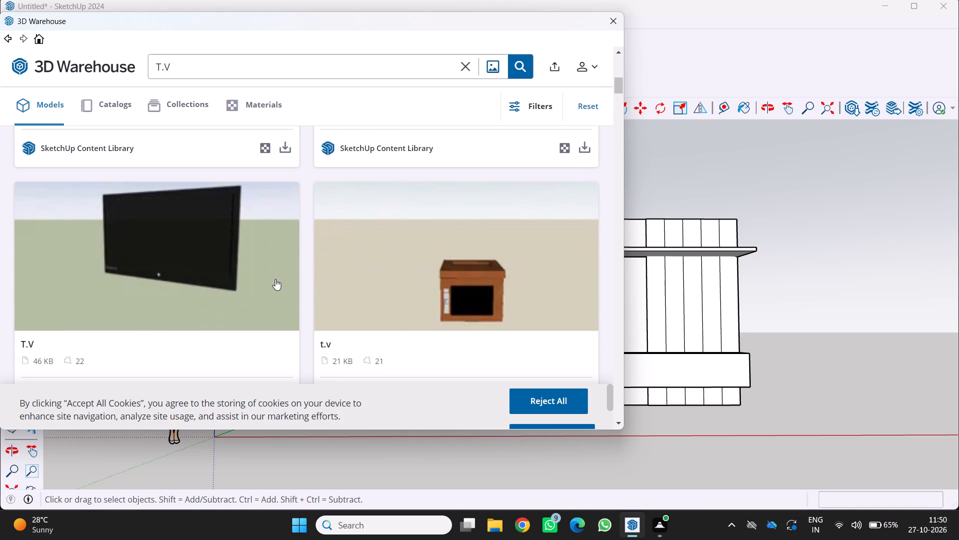
{"action": "scroll", "coordinate": [282, 296], "scroll_direction": "down", "scroll_amount": 2}
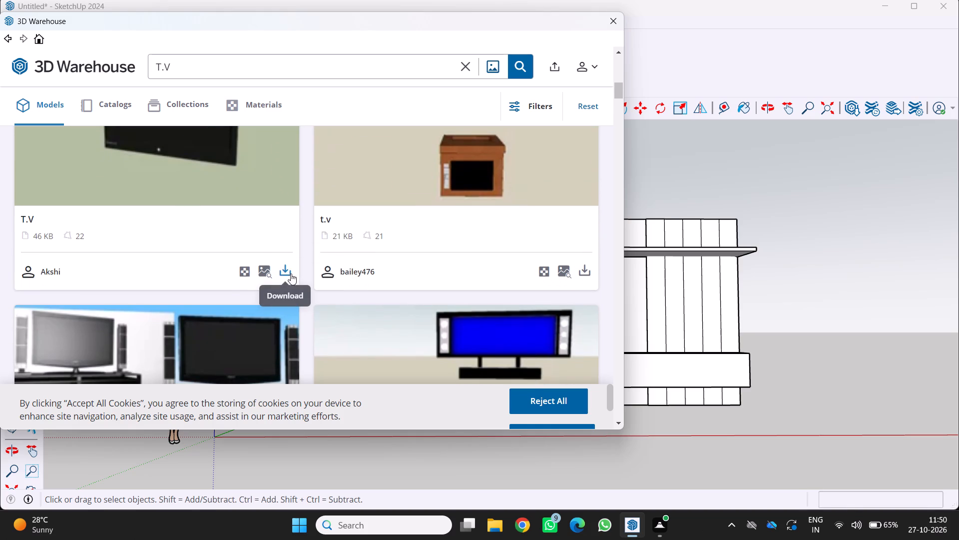
{"action": "left_click", "coordinate": [289, 270]}
{"action": "left_click", "coordinate": [269, 241]}
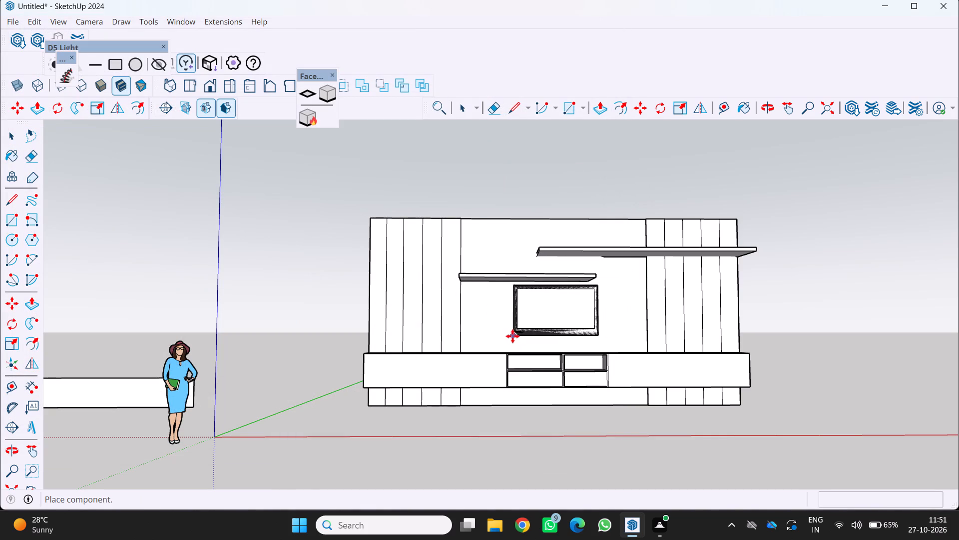
Place the television on the central back panel, between the lower shelf and the box unit's central compartments.
{"action": "scroll", "coordinate": [509, 338], "scroll_direction": "up", "scroll_amount": 6}
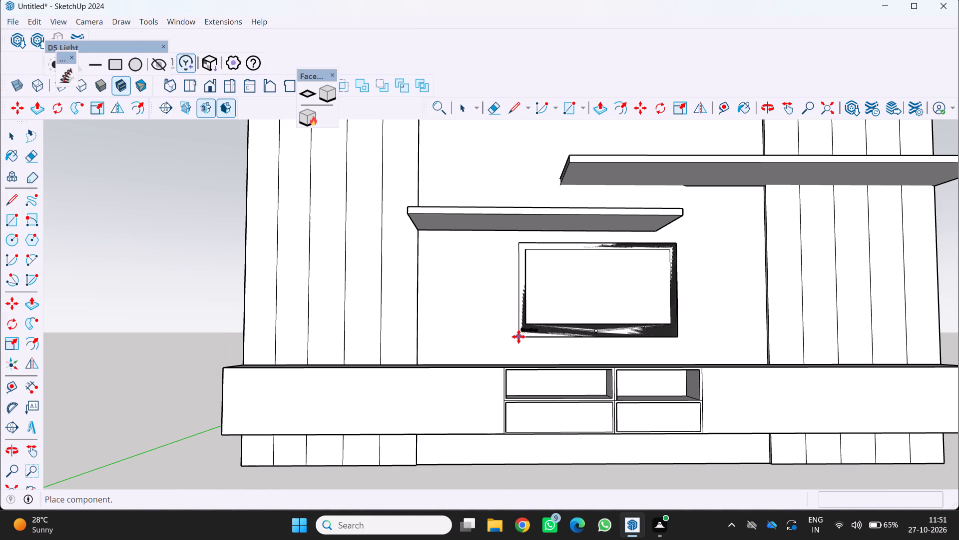
{"action": "scroll", "coordinate": [513, 333], "scroll_direction": "up", "scroll_amount": 13}
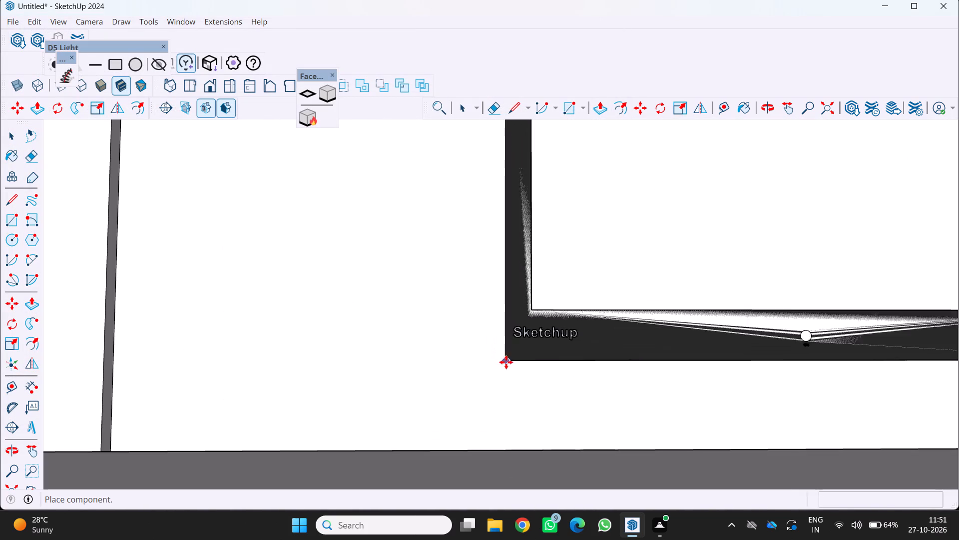
{"action": "scroll", "coordinate": [497, 352], "scroll_direction": "down", "scroll_amount": 10}
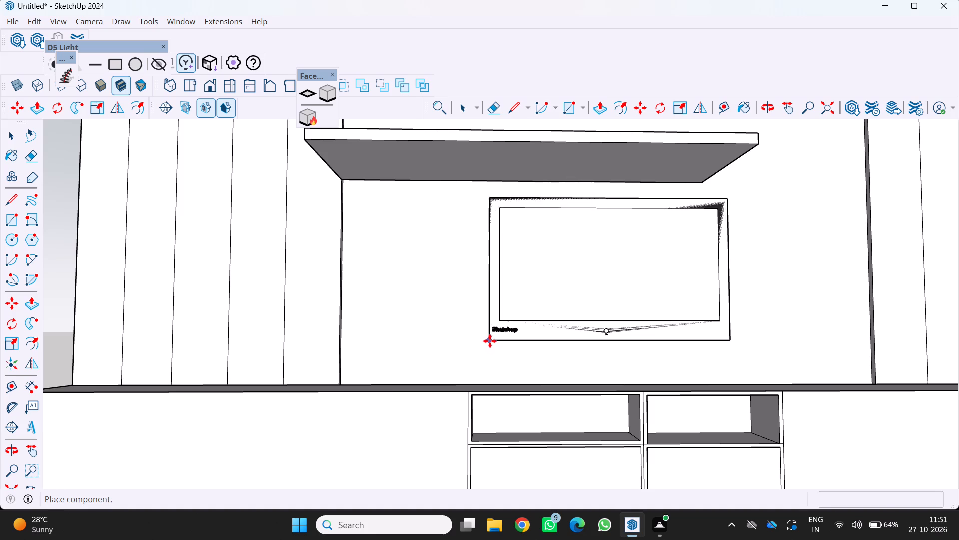
{"action": "scroll", "coordinate": [488, 340], "scroll_direction": "down", "scroll_amount": 5}
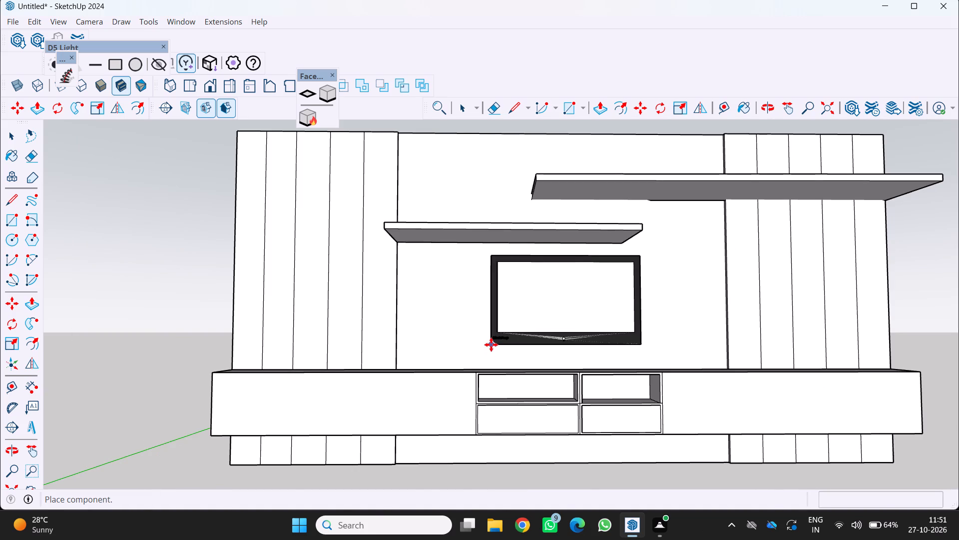
{"action": "left_click", "coordinate": [491, 344]}
{"action": "middle_click_drag", "start_coordinate": [570, 357], "coordinate": [527, 388]}
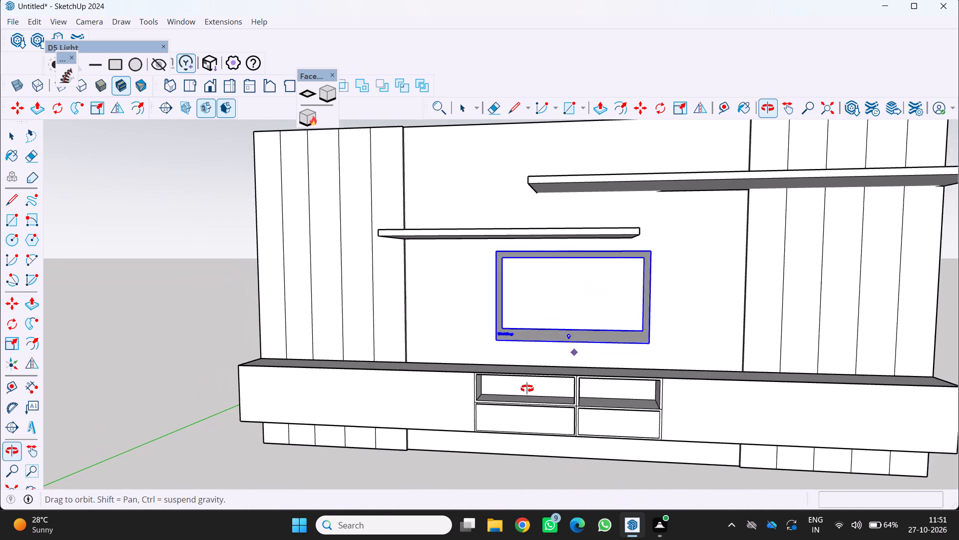
Move the television about 3 1/2" forward so its body stands out from the central back panel.
{"action": "middle_click_drag", "start_coordinate": [527, 388], "coordinate": [526, 388]}
{"action": "key", "text": "space"}
{"action": "key", "text": "space"}
{"action": "scroll", "coordinate": [596, 342], "scroll_direction": "up", "scroll_amount": 2}
{"action": "scroll", "coordinate": [503, 345], "scroll_direction": "down", "scroll_amount": 4}
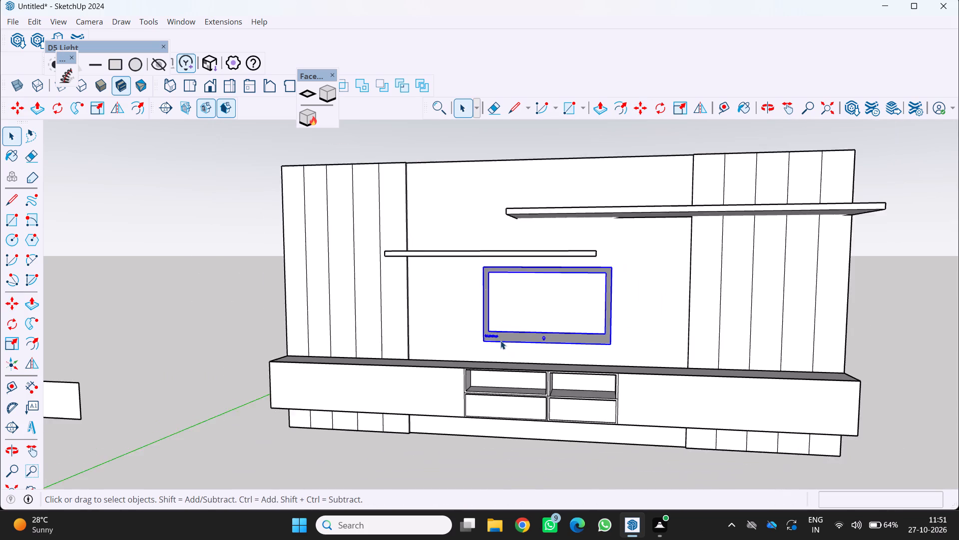
{"action": "scroll", "coordinate": [500, 340], "scroll_direction": "down", "scroll_amount": 3}
{"action": "left_click", "coordinate": [388, 416]}
{"action": "scroll", "coordinate": [554, 340], "scroll_direction": "up", "scroll_amount": 4}
{"action": "middle_click_drag", "start_coordinate": [582, 336], "coordinate": [539, 375]}
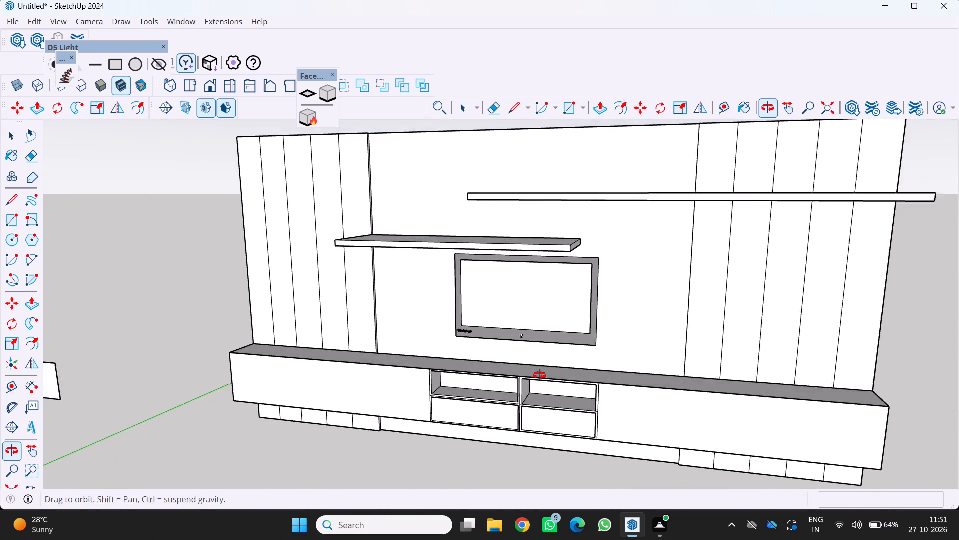
{"action": "middle_click_drag", "start_coordinate": [539, 375], "coordinate": [537, 376]}
{"action": "scroll", "coordinate": [617, 330], "scroll_direction": "up", "scroll_amount": 11}
{"action": "middle_click_drag", "start_coordinate": [580, 323], "coordinate": [543, 358]}
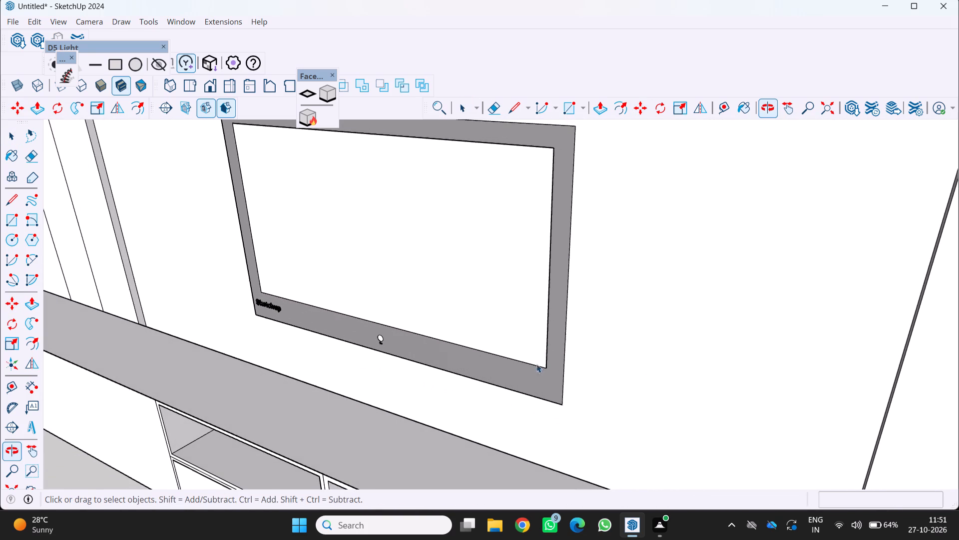
{"action": "left_click", "coordinate": [544, 381]}
{"action": "key", "text": "m"}
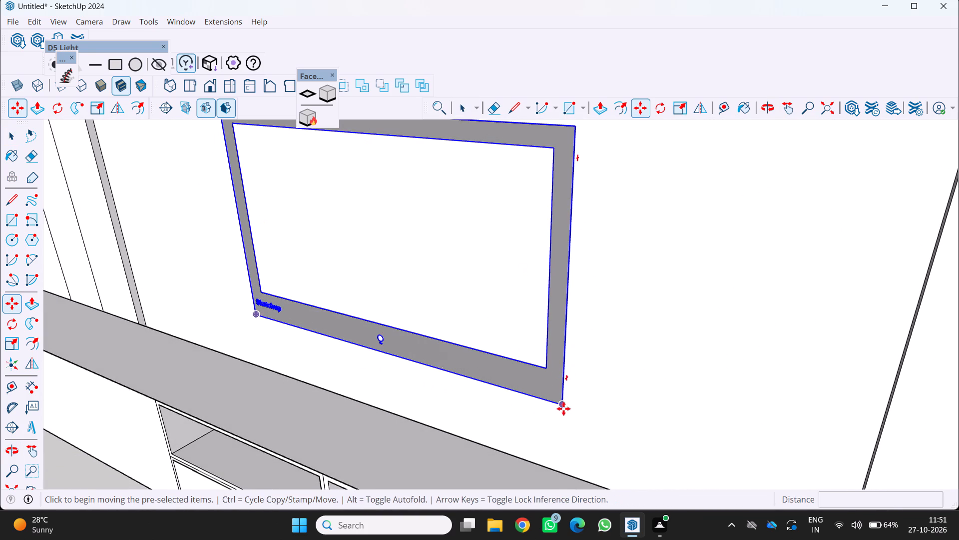
{"action": "scroll", "coordinate": [562, 410], "scroll_direction": "up", "scroll_amount": 3}
{"action": "left_click", "coordinate": [557, 401]}
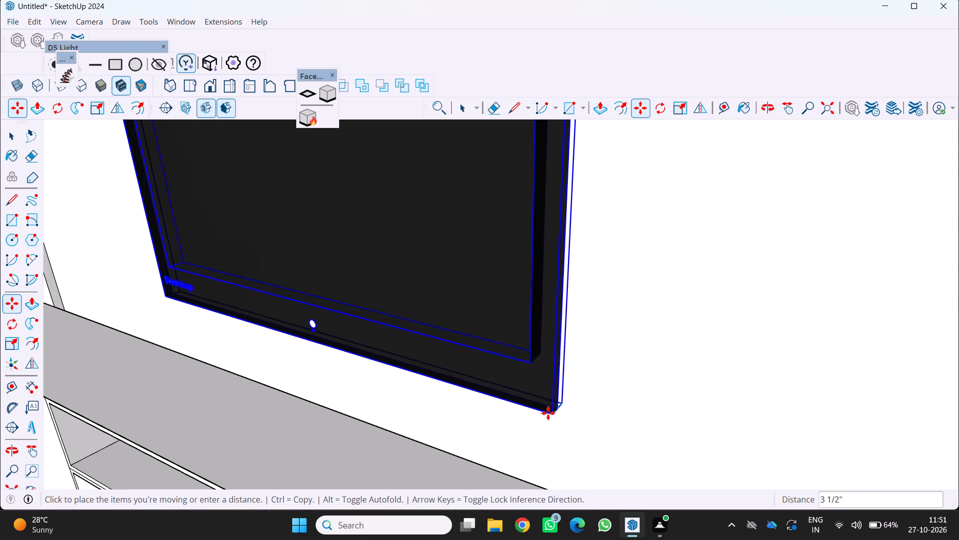
{"action": "left_click", "coordinate": [549, 417]}
{"action": "scroll", "coordinate": [573, 405], "scroll_direction": "down", "scroll_amount": 2}
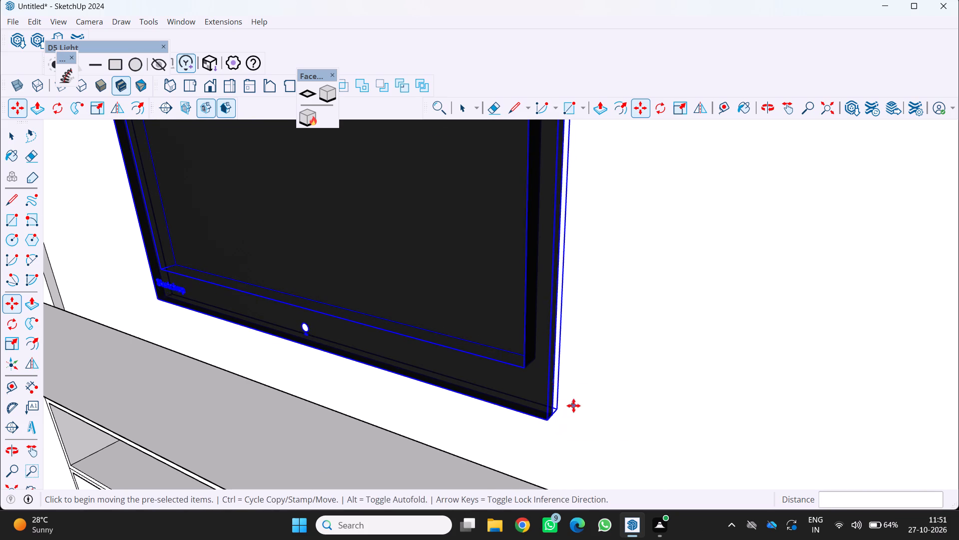
Examine the wall unit with the fitted television from the front, the sides and above, including the side strips' top edges.
{"action": "scroll", "coordinate": [573, 405], "scroll_direction": "down", "scroll_amount": 9}
{"action": "middle_click_drag", "start_coordinate": [547, 396], "coordinate": [617, 276]}
{"action": "scroll", "coordinate": [616, 279], "scroll_direction": "down", "scroll_amount": 2}
{"action": "key", "text": "n"}
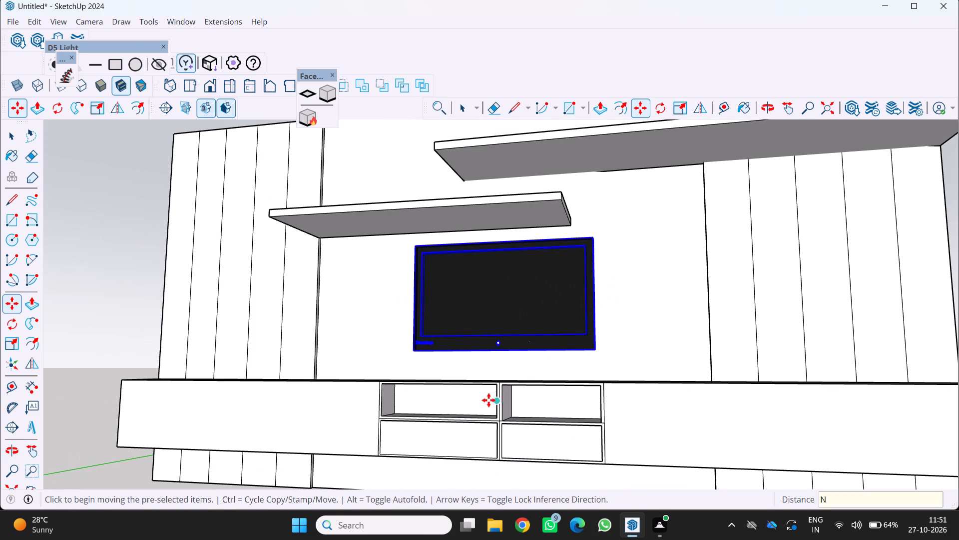
{"action": "scroll", "coordinate": [495, 352], "scroll_direction": "down", "scroll_amount": 6}
{"action": "middle_click_drag", "start_coordinate": [489, 341], "coordinate": [488, 367]}
{"action": "middle_click", "coordinate": [488, 367]}
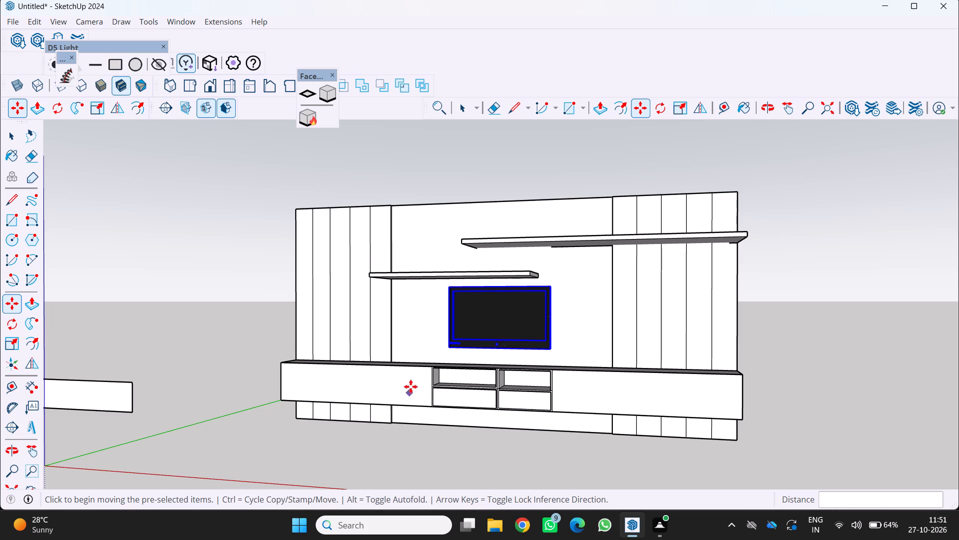
{"action": "middle_click_drag", "start_coordinate": [434, 368], "coordinate": [451, 401]}
{"action": "middle_click", "coordinate": [451, 401]}
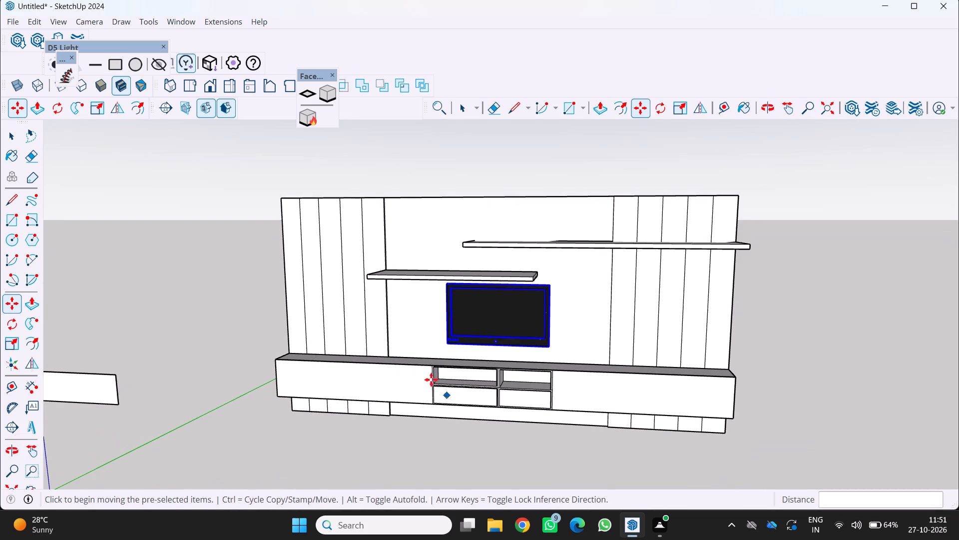
{"action": "middle_click_drag", "start_coordinate": [401, 352], "coordinate": [450, 360]}
{"action": "scroll", "coordinate": [365, 327], "scroll_direction": "down", "scroll_amount": 1}
{"action": "middle_click_drag", "start_coordinate": [368, 326], "coordinate": [401, 331]}
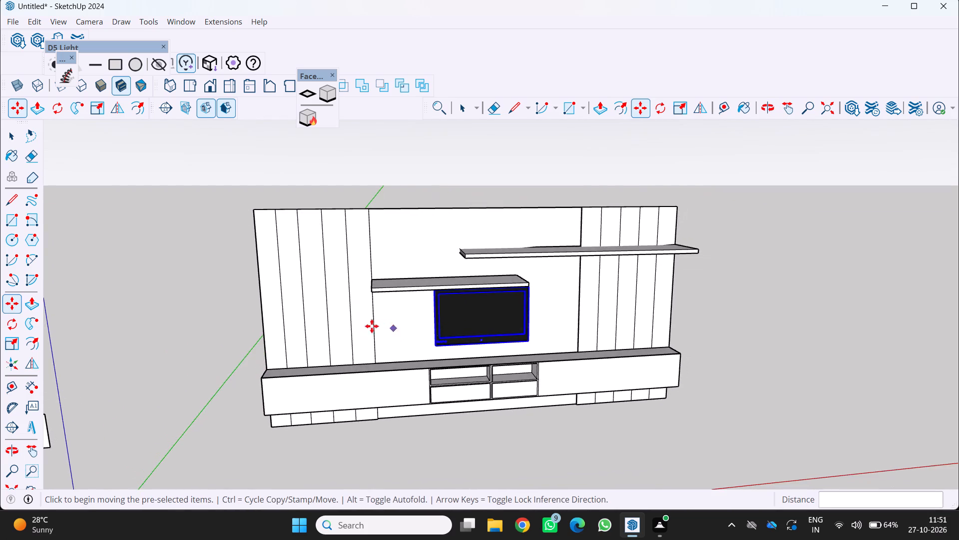
{"action": "scroll", "coordinate": [365, 323], "scroll_direction": "down", "scroll_amount": 3}
{"action": "scroll", "coordinate": [334, 297], "scroll_direction": "up", "scroll_amount": 2}
{"action": "middle_click_drag", "start_coordinate": [341, 297], "coordinate": [280, 276]}
{"action": "scroll", "coordinate": [341, 297], "scroll_direction": "up", "scroll_amount": 1}
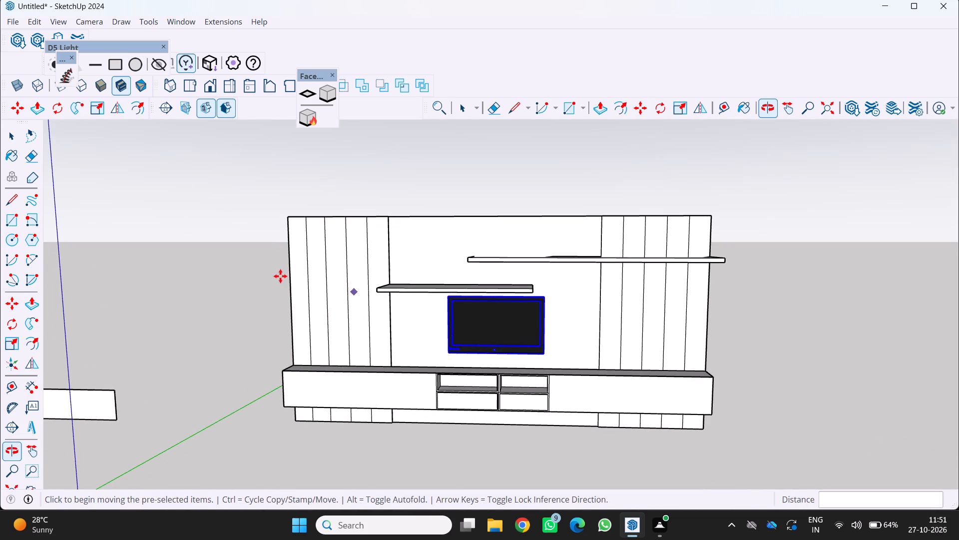
{"action": "middle_click_drag", "start_coordinate": [283, 235], "coordinate": [326, 282]}
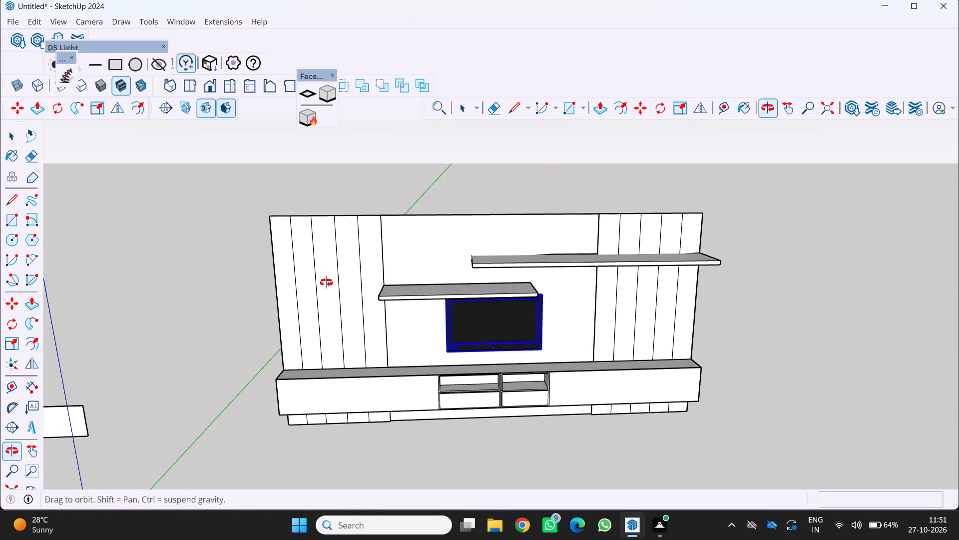
{"action": "middle_click_drag", "start_coordinate": [326, 282], "coordinate": [345, 349]}
{"action": "scroll", "coordinate": [352, 238], "scroll_direction": "up", "scroll_amount": 8}
{"action": "middle_click_drag", "start_coordinate": [346, 223], "coordinate": [366, 277]}
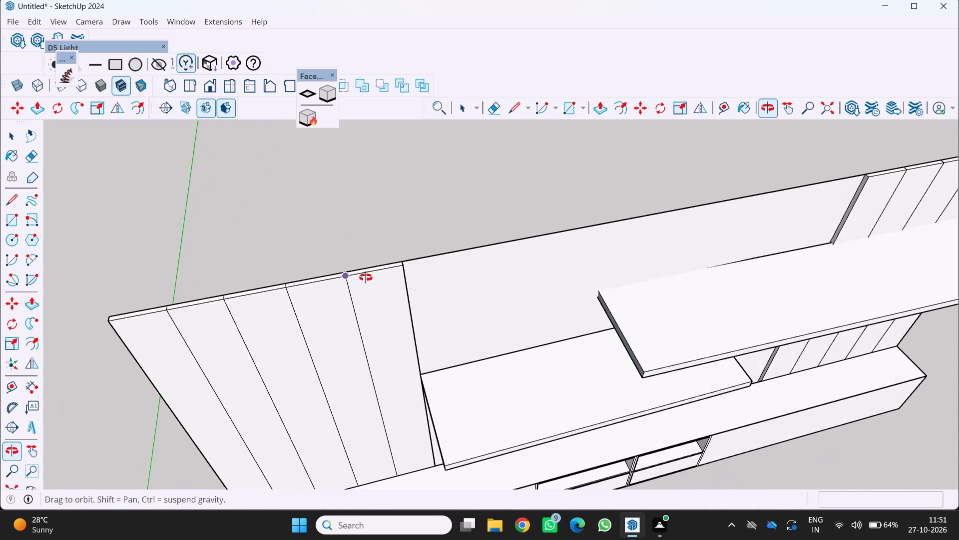
{"action": "middle_click_drag", "start_coordinate": [366, 277], "coordinate": [366, 280]}
{"action": "scroll", "coordinate": [361, 274], "scroll_direction": "up", "scroll_amount": 8}
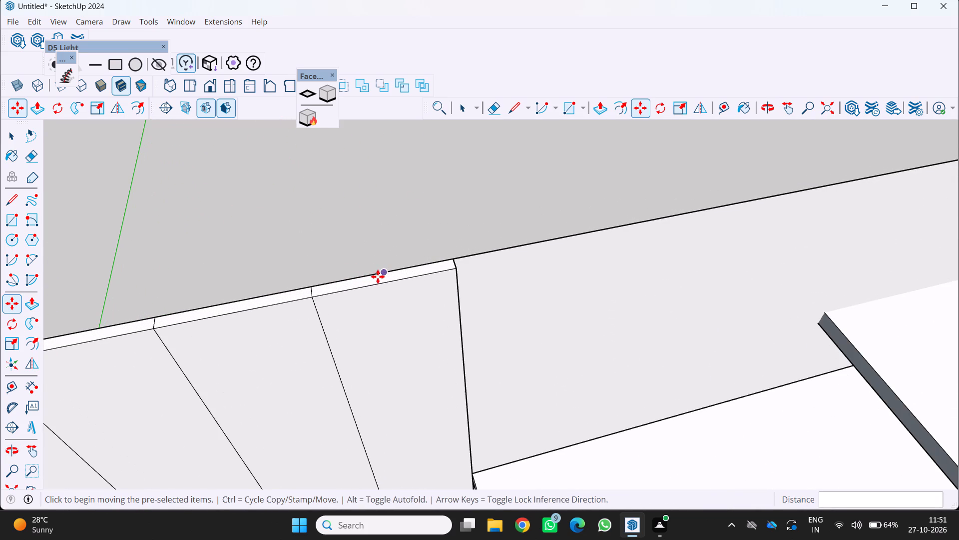
{"action": "scroll", "coordinate": [369, 276], "scroll_direction": "down", "scroll_amount": 15}
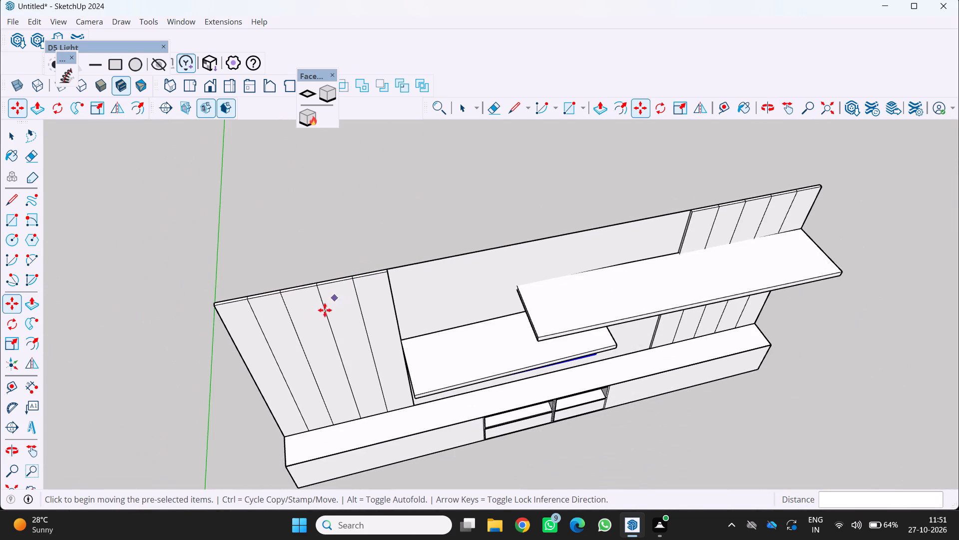
{"action": "middle_click_drag", "start_coordinate": [322, 315], "coordinate": [279, 239]}
{"action": "scroll", "coordinate": [279, 246], "scroll_direction": "down", "scroll_amount": 9}
{"action": "middle_click_drag", "start_coordinate": [286, 260], "coordinate": [307, 198]}
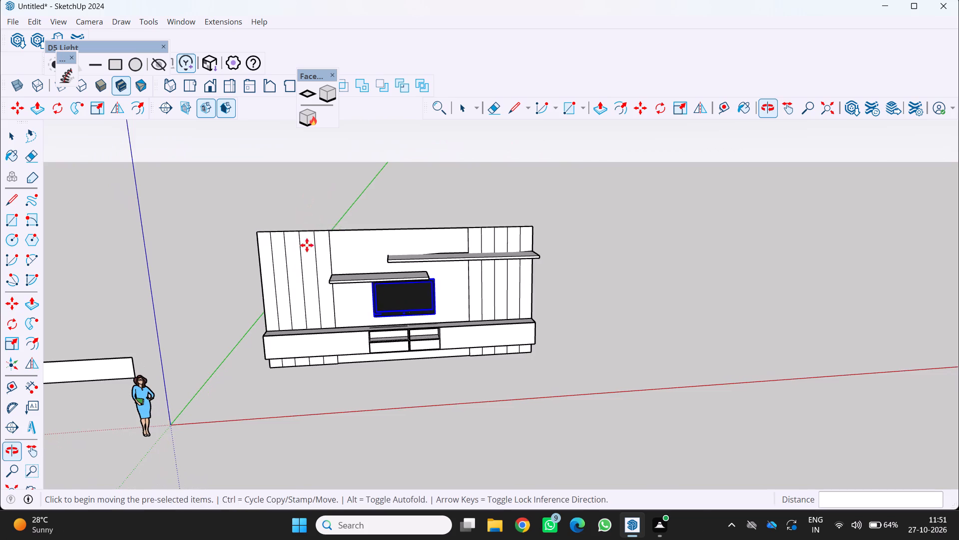
{"action": "scroll", "coordinate": [290, 323], "scroll_direction": "up", "scroll_amount": 2}
{"action": "middle_click_drag", "start_coordinate": [288, 303], "coordinate": [290, 287]}
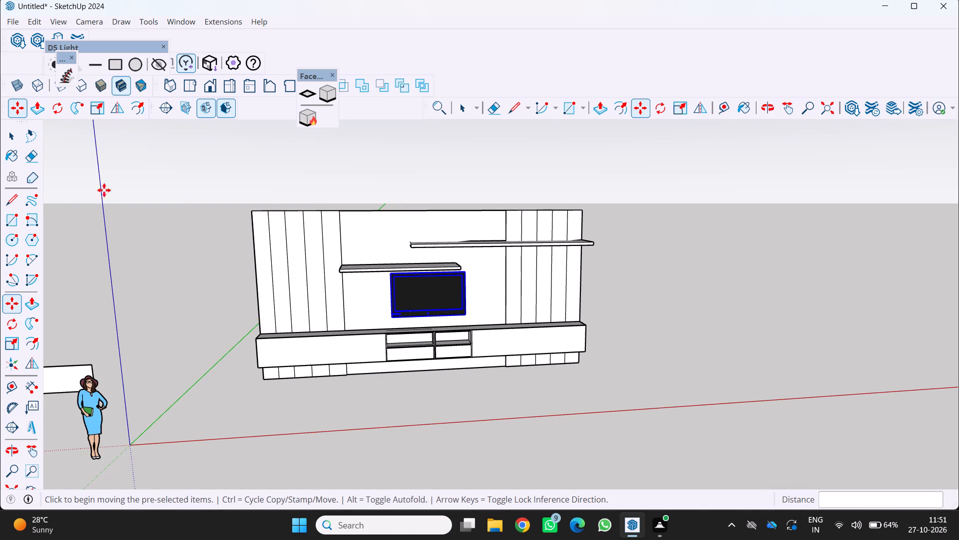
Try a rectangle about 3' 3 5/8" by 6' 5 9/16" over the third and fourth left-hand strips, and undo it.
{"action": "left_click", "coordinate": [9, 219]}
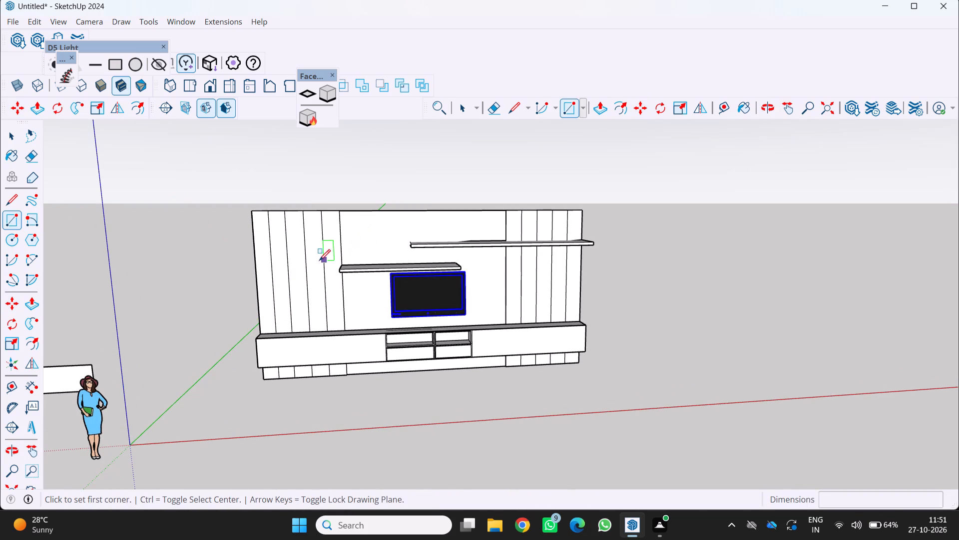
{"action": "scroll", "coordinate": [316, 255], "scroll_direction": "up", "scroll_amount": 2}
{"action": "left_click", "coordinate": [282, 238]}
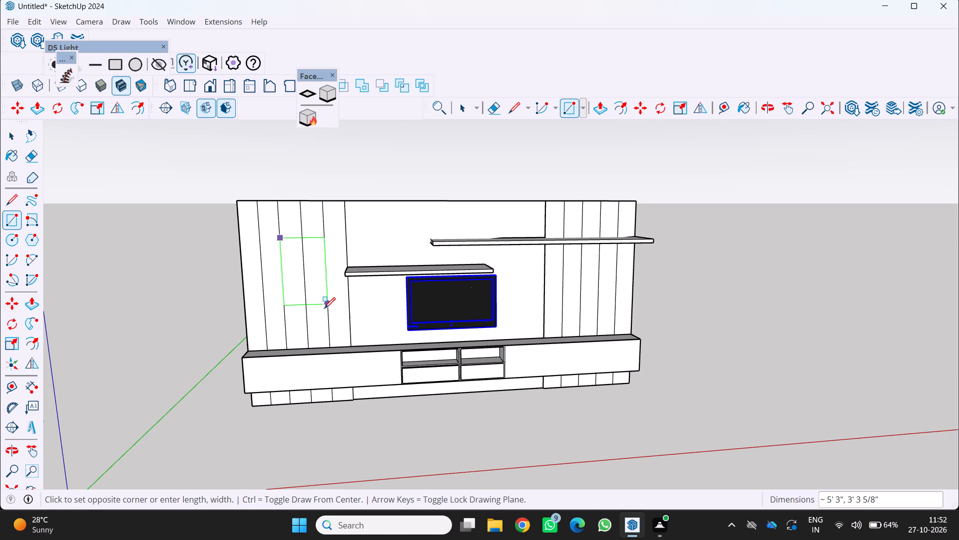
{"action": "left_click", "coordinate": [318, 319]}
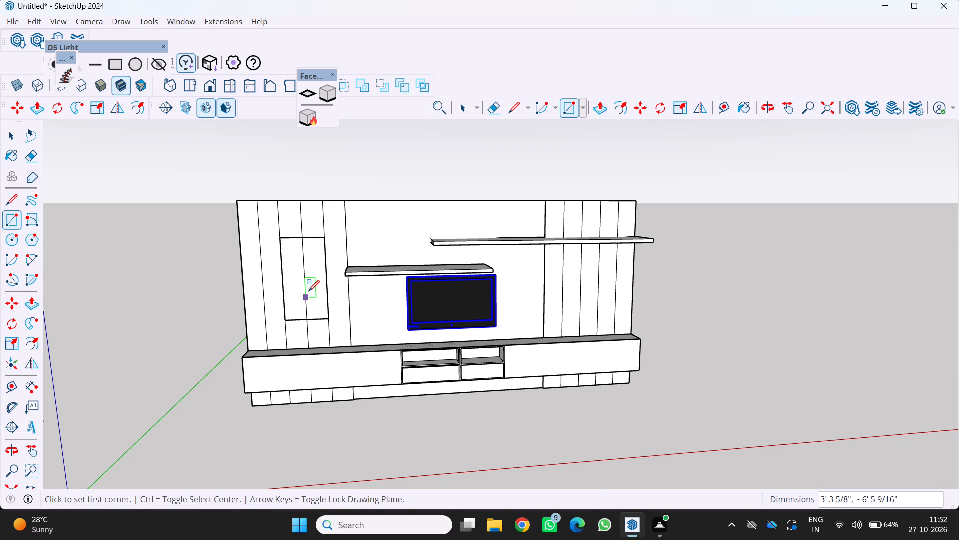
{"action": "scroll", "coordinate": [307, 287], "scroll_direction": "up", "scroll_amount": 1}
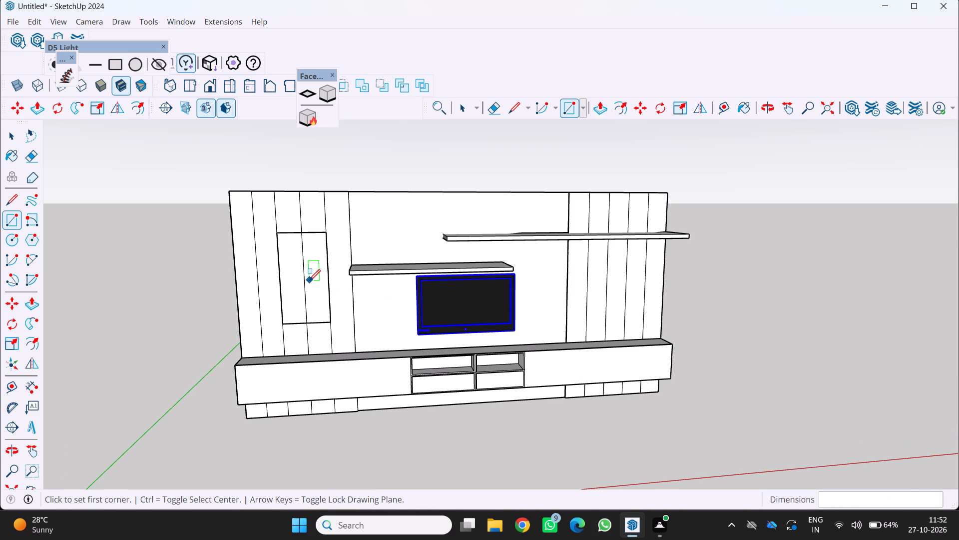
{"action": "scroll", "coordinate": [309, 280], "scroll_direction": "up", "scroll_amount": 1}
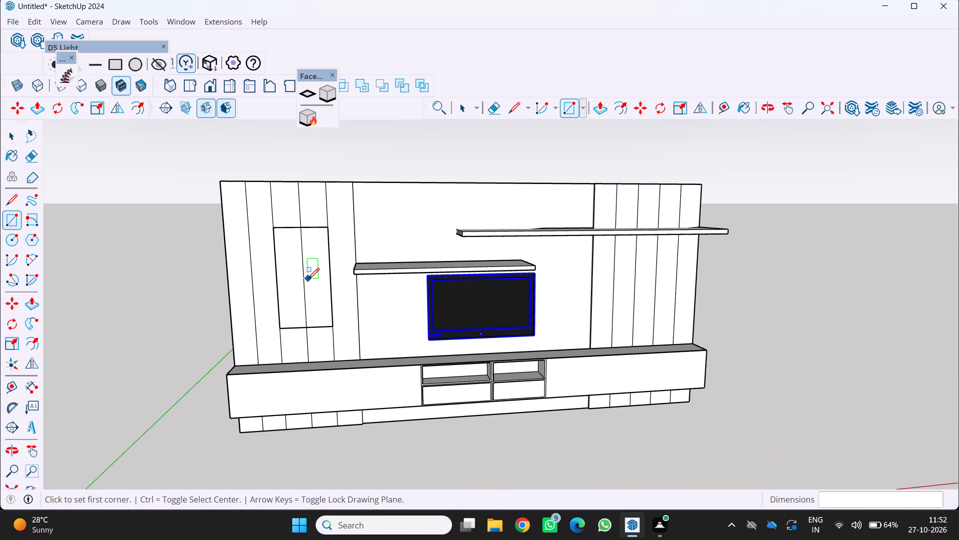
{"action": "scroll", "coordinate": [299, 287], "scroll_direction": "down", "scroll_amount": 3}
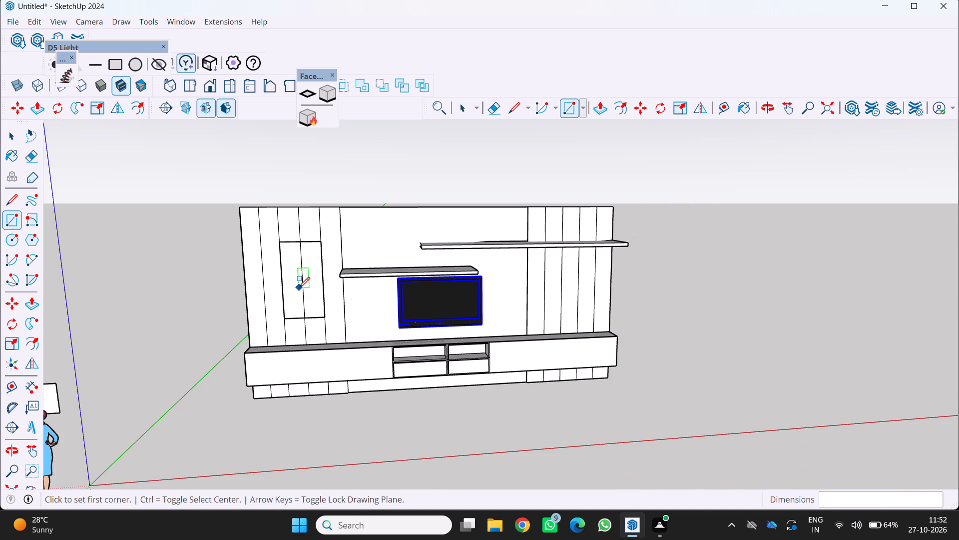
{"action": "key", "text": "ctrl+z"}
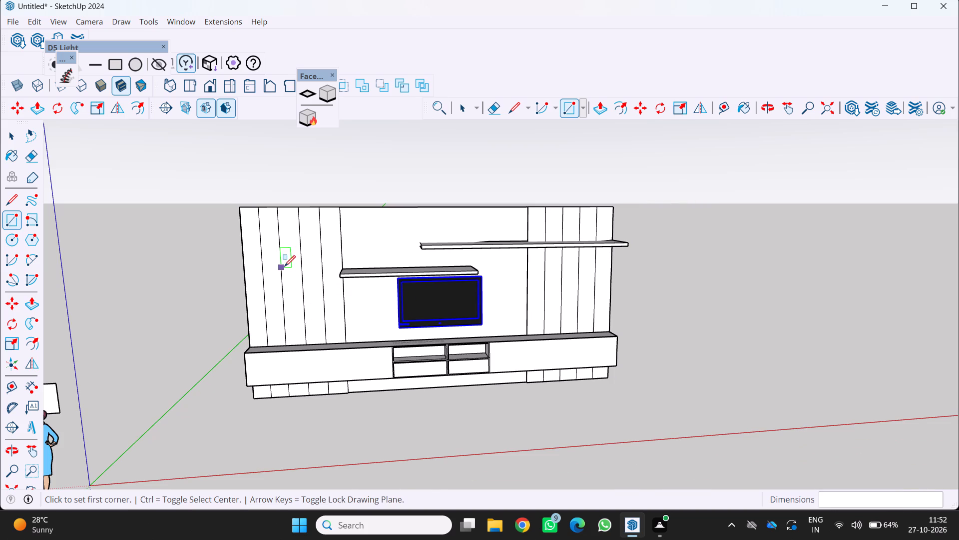
Inside the back panel group, draw a rectangle about 4' 4 1/16" by 3' 3 5/8" across the third and fourth left-hand strips.
{"action": "key", "text": "space"}
{"action": "key", "text": "space"}
{"action": "triple_click", "coordinate": [304, 276]}
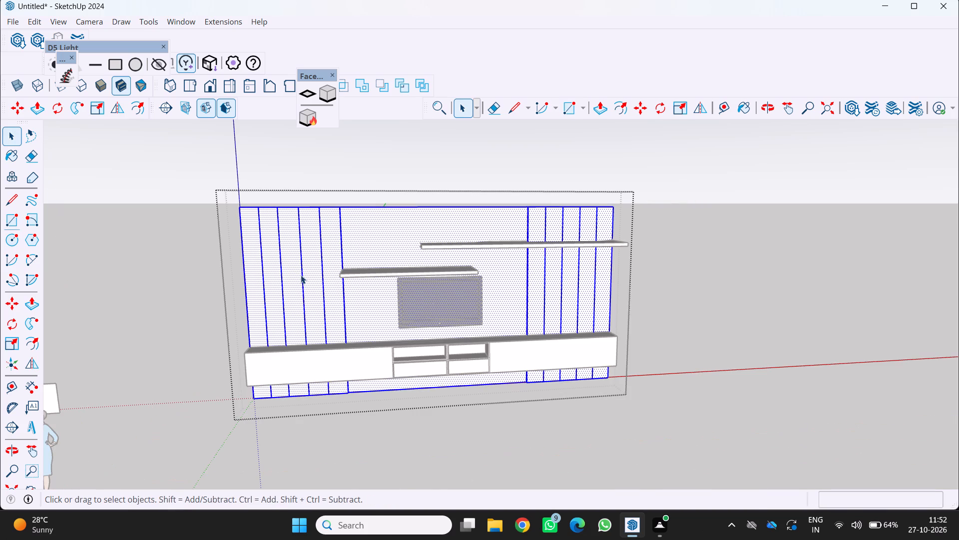
{"action": "key", "text": "r"}
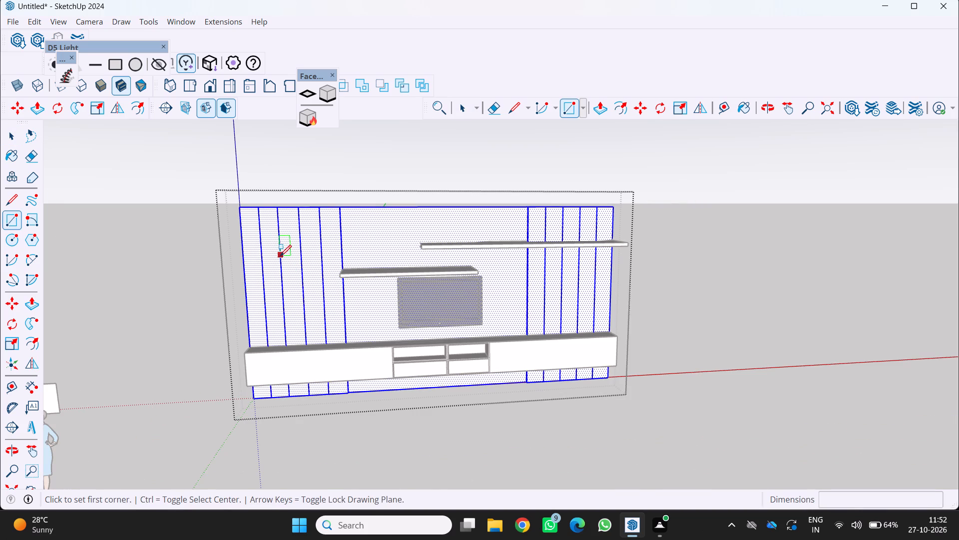
{"action": "left_click", "coordinate": [280, 253]}
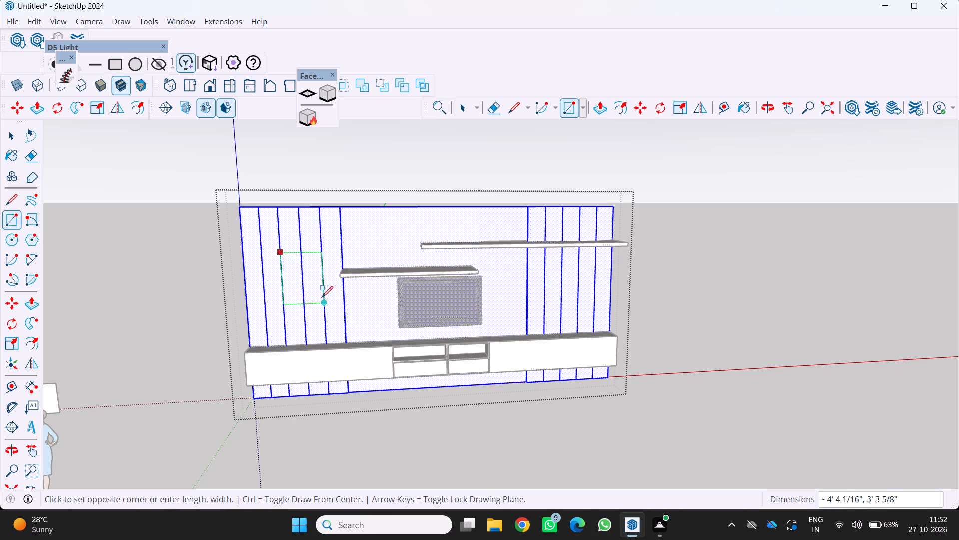
{"action": "left_click", "coordinate": [324, 304]}
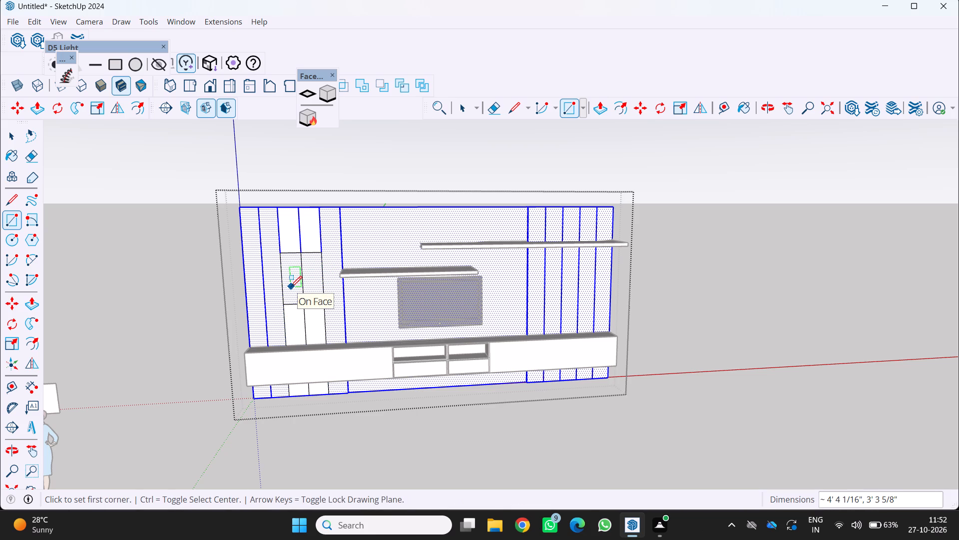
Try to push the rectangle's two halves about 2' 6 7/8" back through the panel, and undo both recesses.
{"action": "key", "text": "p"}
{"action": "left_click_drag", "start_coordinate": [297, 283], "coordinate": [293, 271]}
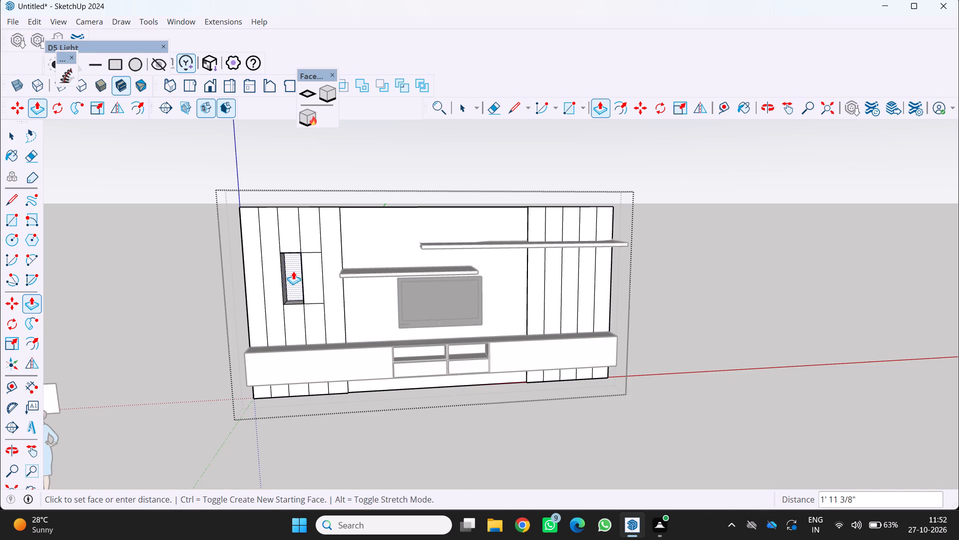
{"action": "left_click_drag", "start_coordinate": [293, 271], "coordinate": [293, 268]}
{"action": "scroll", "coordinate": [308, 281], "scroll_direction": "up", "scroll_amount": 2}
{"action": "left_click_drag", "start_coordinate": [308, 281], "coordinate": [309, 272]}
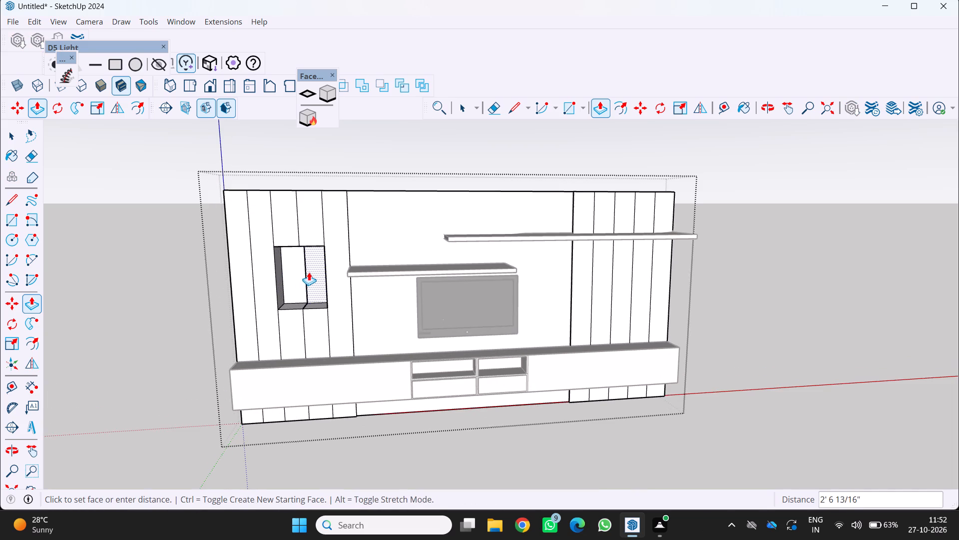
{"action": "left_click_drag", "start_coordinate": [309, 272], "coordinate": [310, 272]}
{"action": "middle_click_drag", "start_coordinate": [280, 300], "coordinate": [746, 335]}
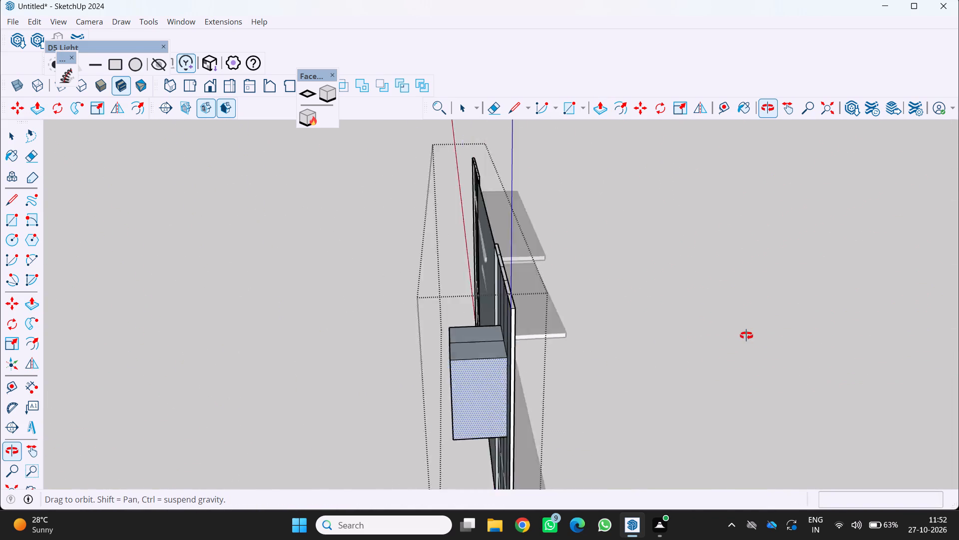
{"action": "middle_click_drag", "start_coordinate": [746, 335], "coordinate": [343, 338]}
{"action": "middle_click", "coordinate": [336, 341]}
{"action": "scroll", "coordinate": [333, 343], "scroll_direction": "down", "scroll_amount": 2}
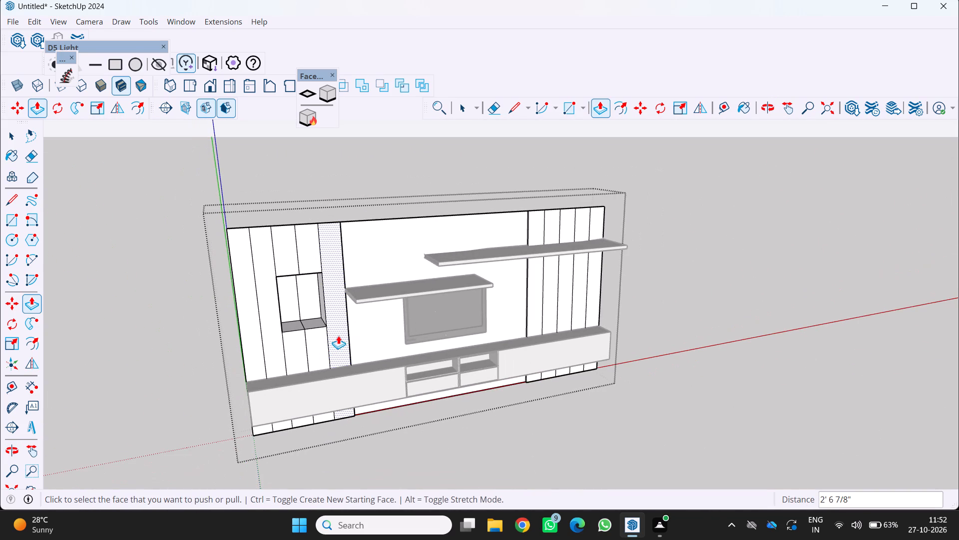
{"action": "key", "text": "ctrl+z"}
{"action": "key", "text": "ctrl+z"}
Delete the rectangle's face on the fourth left-hand strip to open that half.
{"action": "scroll", "coordinate": [310, 302], "scroll_direction": "up", "scroll_amount": 1}
{"action": "middle_click_drag", "start_coordinate": [310, 302], "coordinate": [231, 325]}
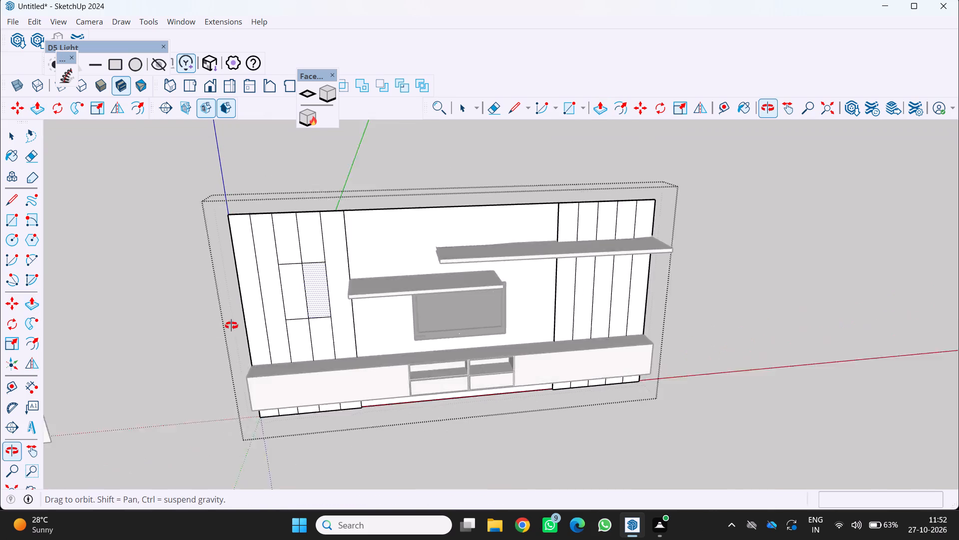
{"action": "middle_click_drag", "start_coordinate": [231, 325], "coordinate": [230, 327]}
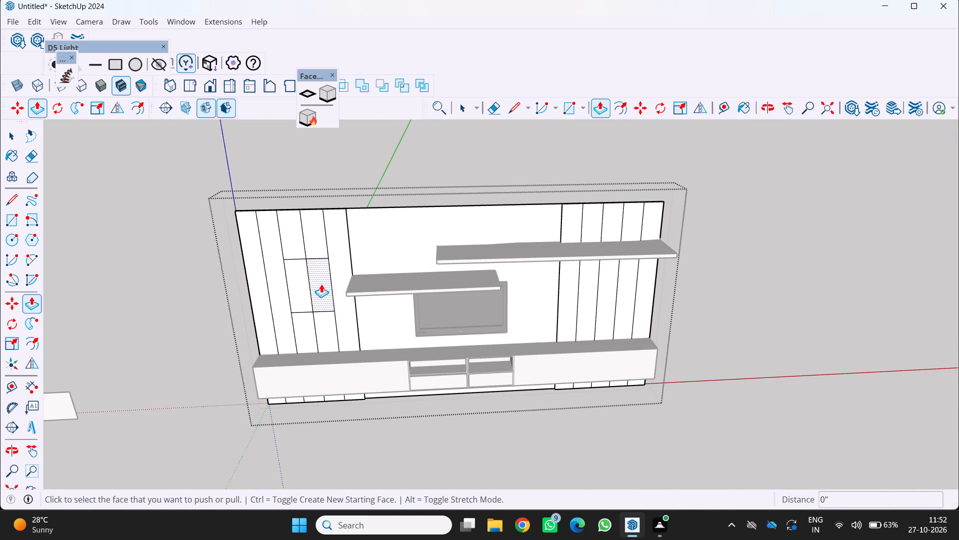
{"action": "key", "text": "Delete"}
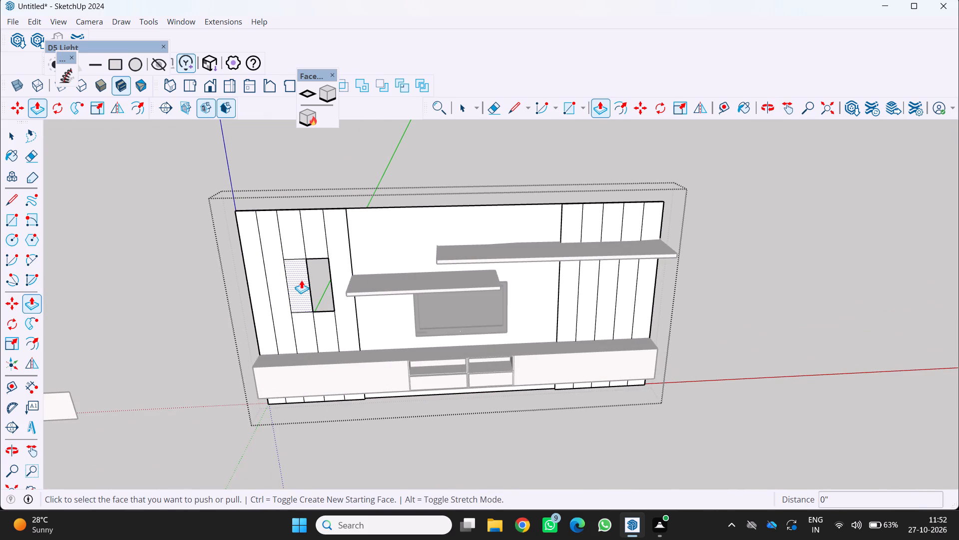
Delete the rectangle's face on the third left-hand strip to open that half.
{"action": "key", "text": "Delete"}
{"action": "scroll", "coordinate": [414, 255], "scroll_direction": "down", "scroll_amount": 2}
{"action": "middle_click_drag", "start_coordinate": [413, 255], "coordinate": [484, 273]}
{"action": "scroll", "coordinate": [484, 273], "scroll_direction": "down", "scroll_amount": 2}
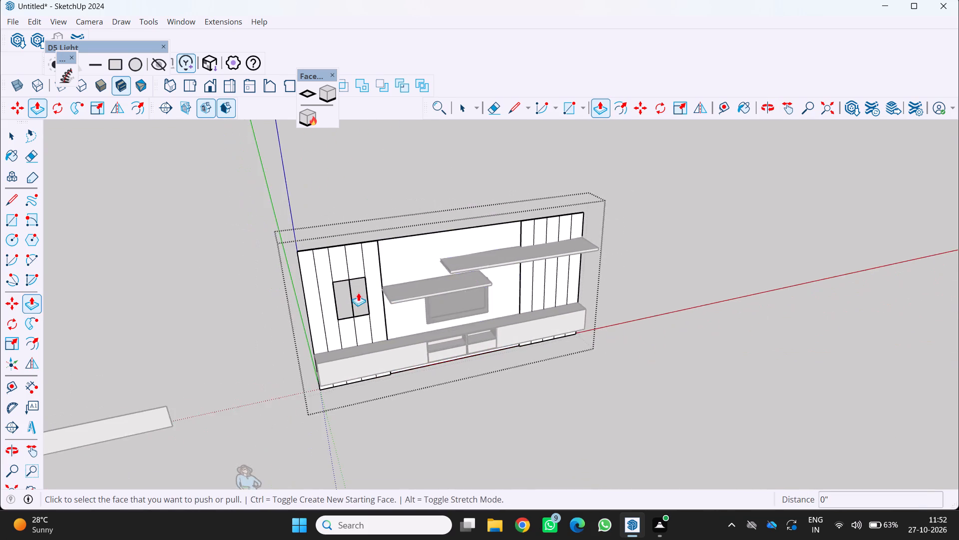
From behind the panel, redraw a rectangle about 3' 3 5/8" by 4' 4 1/16" over the opening to close it again.
{"action": "scroll", "coordinate": [346, 293], "scroll_direction": "up", "scroll_amount": 3}
{"action": "middle_click_drag", "start_coordinate": [342, 288], "coordinate": [619, 265]}
{"action": "scroll", "coordinate": [378, 326], "scroll_direction": "up", "scroll_amount": 4}
{"action": "middle_click_drag", "start_coordinate": [395, 324], "coordinate": [478, 362]}
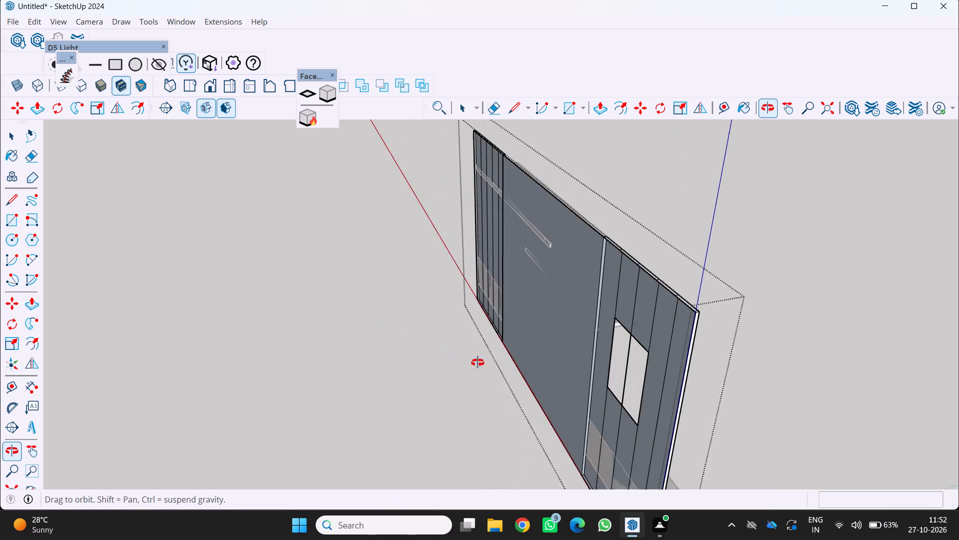
{"action": "middle_click_drag", "start_coordinate": [478, 362], "coordinate": [492, 360]}
{"action": "scroll", "coordinate": [600, 338], "scroll_direction": "up", "scroll_amount": 5}
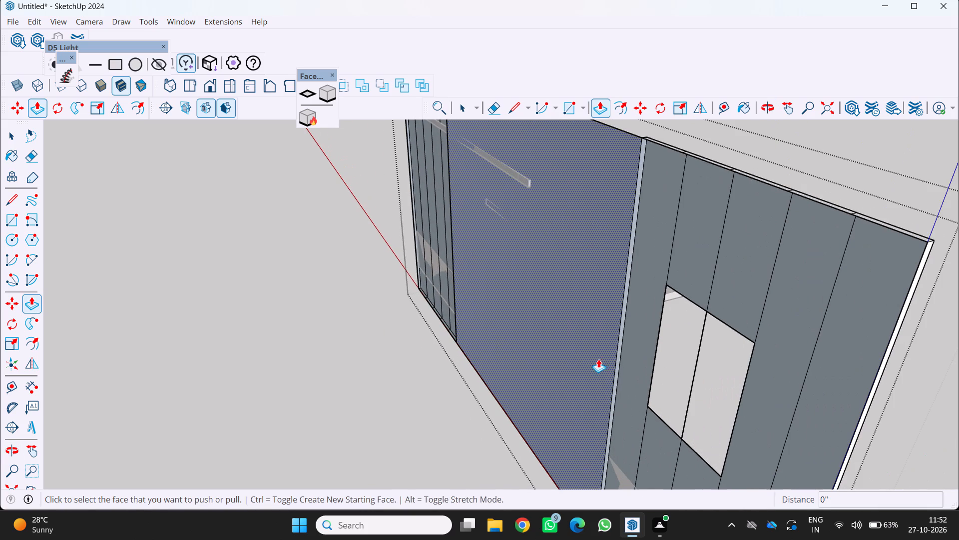
{"action": "key", "text": "r"}
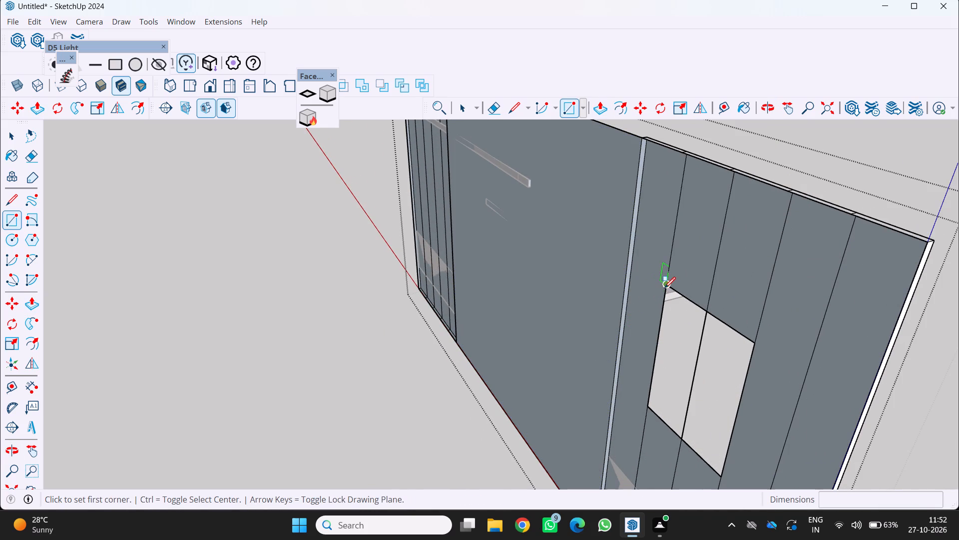
{"action": "left_click", "coordinate": [664, 288]}
{"action": "scroll", "coordinate": [698, 459], "scroll_direction": "down", "scroll_amount": 6}
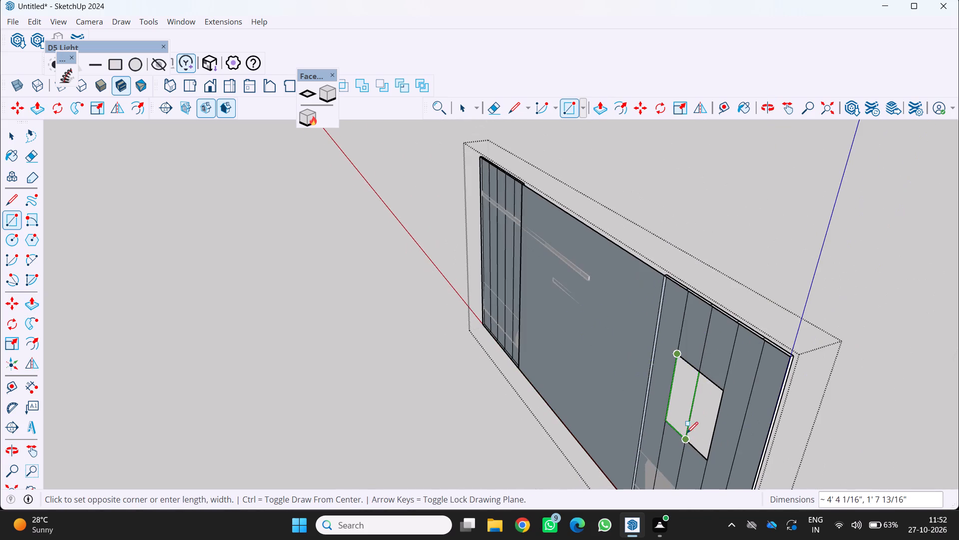
{"action": "scroll", "coordinate": [697, 453], "scroll_direction": "up", "scroll_amount": 6}
{"action": "left_click", "coordinate": [710, 460]}
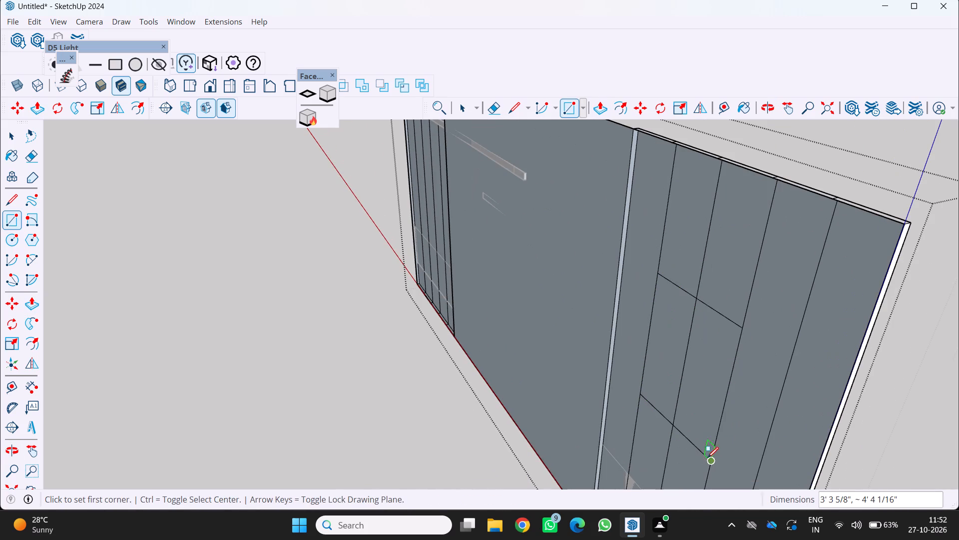
Push both halves of the rectangle about 1' 3 11/16" back into the wall from the front to form a recessed niche.
{"action": "scroll", "coordinate": [701, 448], "scroll_direction": "down", "scroll_amount": 5}
{"action": "middle_click_drag", "start_coordinate": [676, 440], "coordinate": [381, 330]}
{"action": "middle_click_drag", "start_coordinate": [317, 307], "coordinate": [291, 407]}
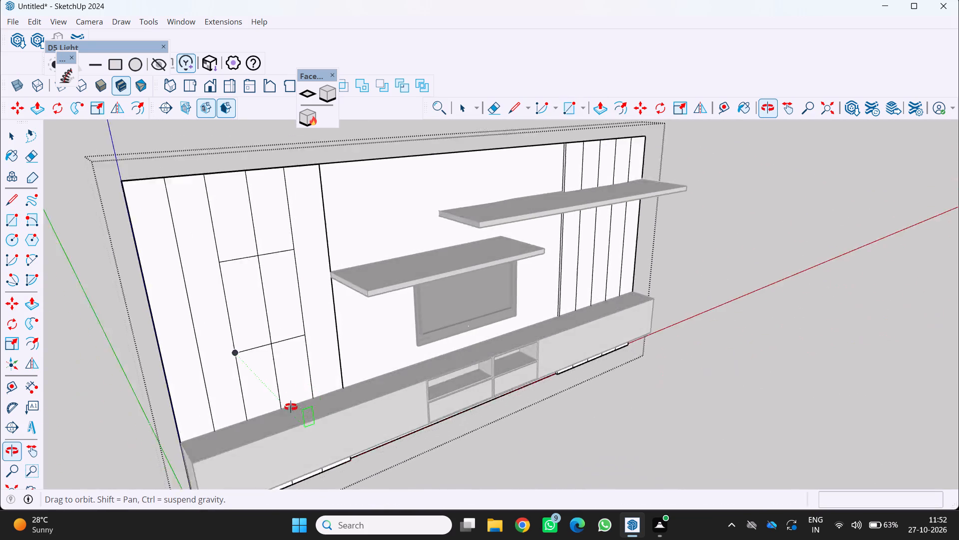
{"action": "middle_click_drag", "start_coordinate": [291, 407], "coordinate": [271, 411]}
{"action": "scroll", "coordinate": [252, 292], "scroll_direction": "up", "scroll_amount": 3}
{"action": "middle_click_drag", "start_coordinate": [253, 290], "coordinate": [223, 302]}
{"action": "key", "text": "p"}
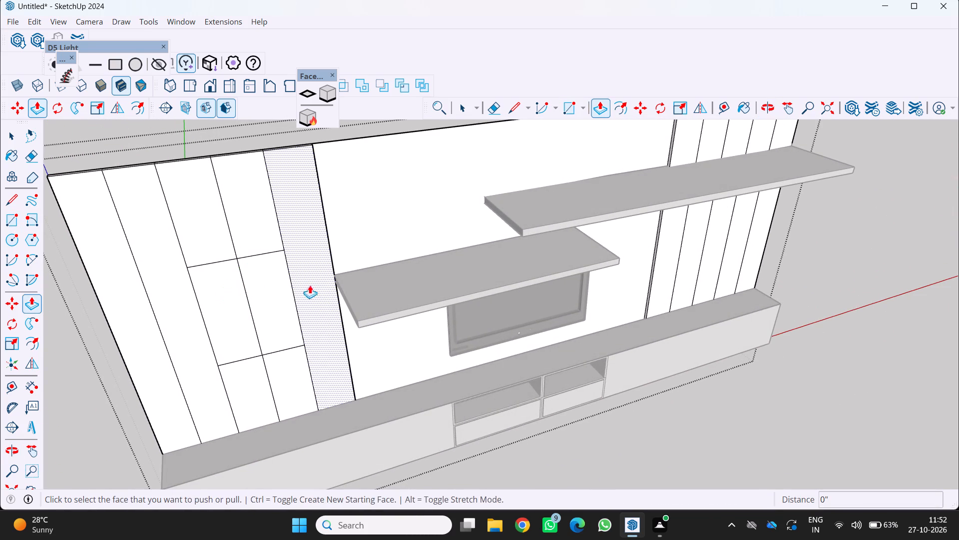
{"action": "left_click_drag", "start_coordinate": [273, 291], "coordinate": [269, 276]}
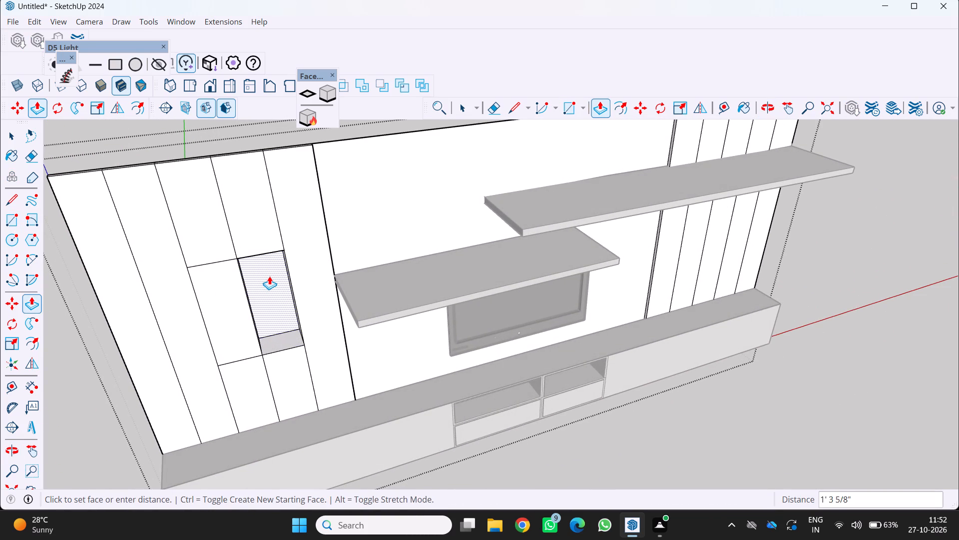
{"action": "left_click_drag", "start_coordinate": [269, 276], "coordinate": [267, 276]}
{"action": "left_click_drag", "start_coordinate": [232, 325], "coordinate": [234, 296]}
Erase the dividing lines on the niche's back face and bottom face so each becomes one surface.
{"action": "scroll", "coordinate": [260, 345], "scroll_direction": "up", "scroll_amount": 1}
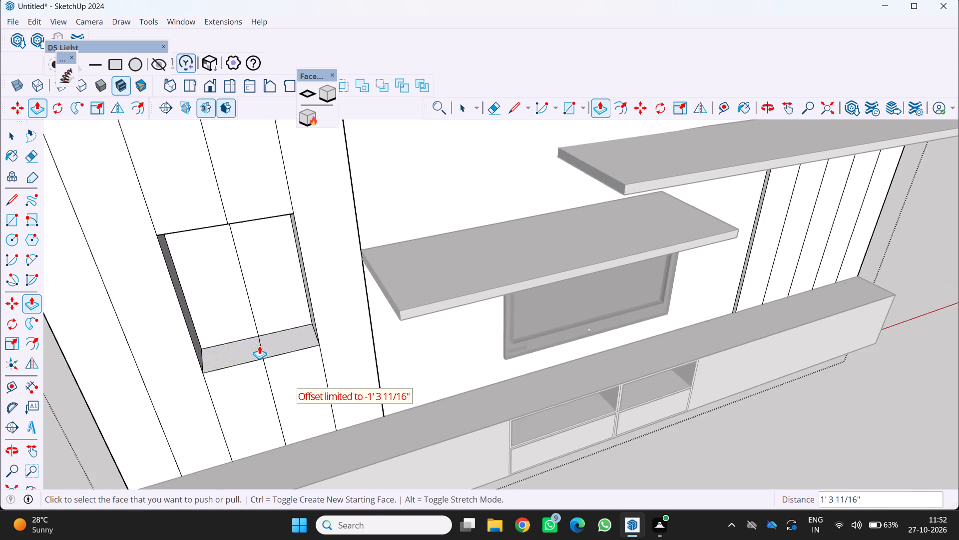
{"action": "scroll", "coordinate": [259, 345], "scroll_direction": "up", "scroll_amount": 4}
{"action": "middle_click_drag", "start_coordinate": [275, 341], "coordinate": [218, 342]}
{"action": "scroll", "coordinate": [223, 274], "scroll_direction": "up", "scroll_amount": 1}
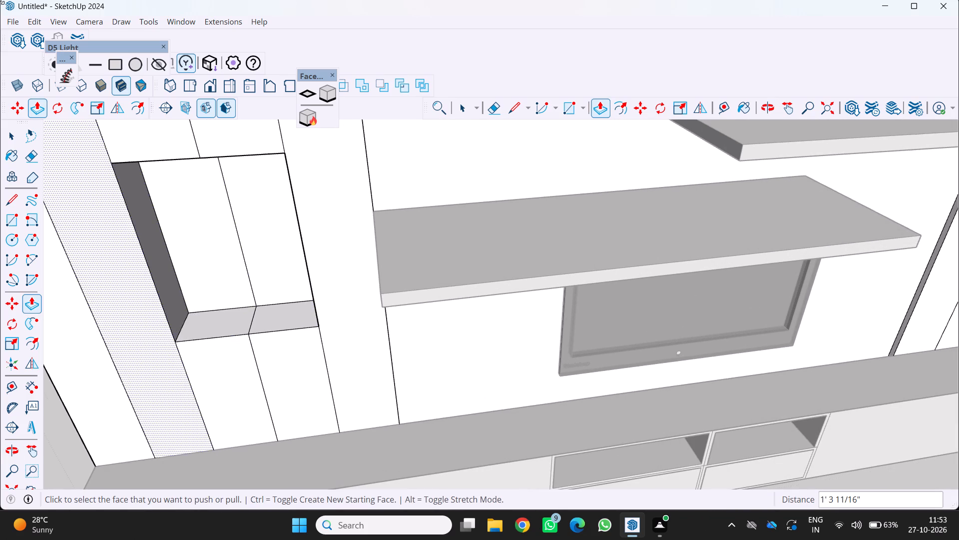
{"action": "key", "text": "e"}
{"action": "scroll", "coordinate": [235, 278], "scroll_direction": "up", "scroll_amount": 3}
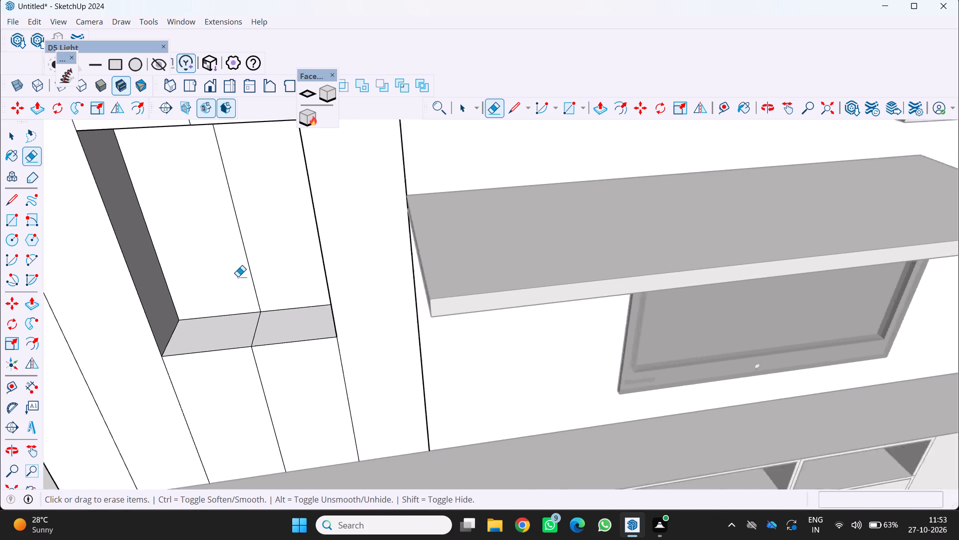
{"action": "left_click", "coordinate": [250, 265]}
{"action": "scroll", "coordinate": [235, 286], "scroll_direction": "down", "scroll_amount": 4}
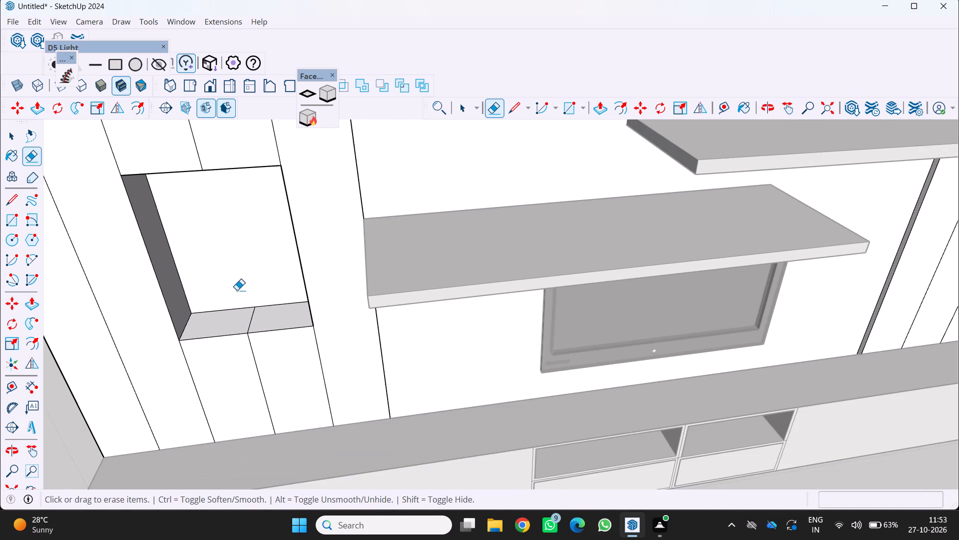
{"action": "middle_click_drag", "start_coordinate": [225, 254], "coordinate": [319, 231]}
{"action": "scroll", "coordinate": [297, 473], "scroll_direction": "up", "scroll_amount": 3}
{"action": "scroll", "coordinate": [262, 350], "scroll_direction": "up", "scroll_amount": 2}
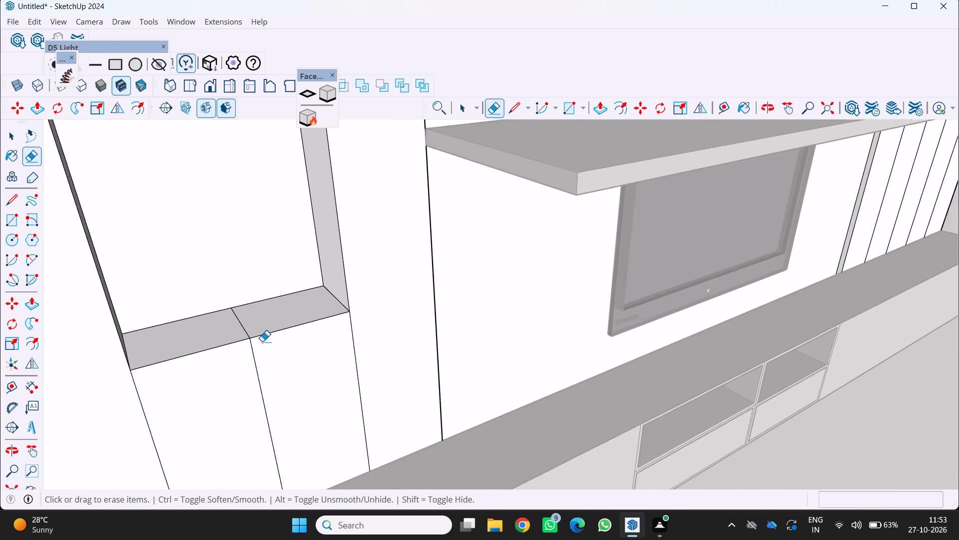
{"action": "left_click", "coordinate": [240, 322]}
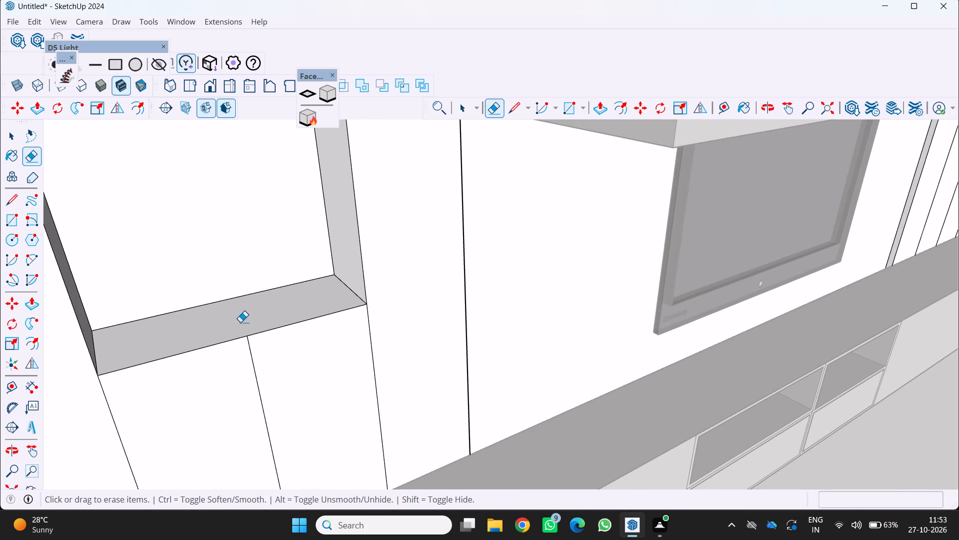
Draw a rectangle about 1" by 1' 3 11/16" across the niche's left inner side, near mid-height.
{"action": "scroll", "coordinate": [242, 319], "scroll_direction": "down", "scroll_amount": 14}
{"action": "middle_click_drag", "start_coordinate": [244, 309], "coordinate": [218, 269]}
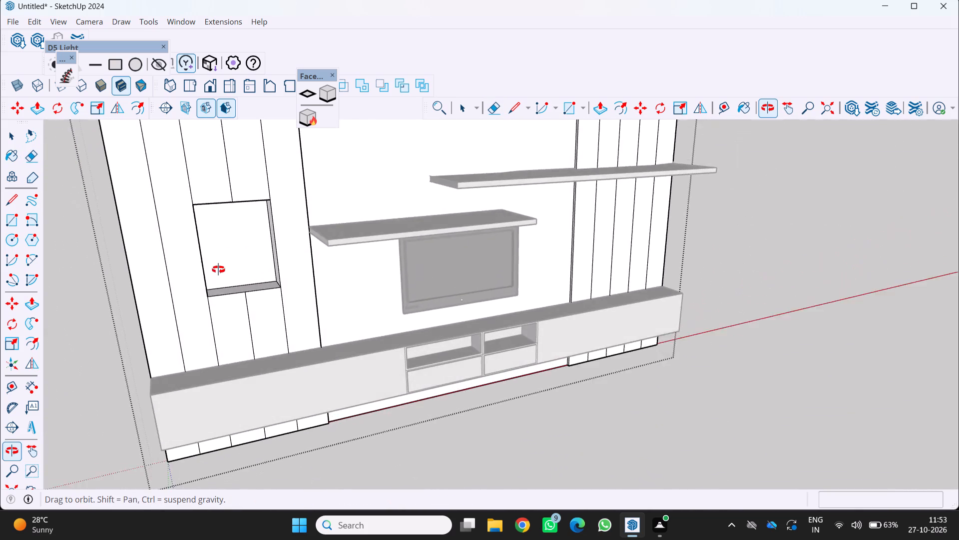
{"action": "middle_click_drag", "start_coordinate": [218, 269], "coordinate": [217, 260]}
{"action": "scroll", "coordinate": [226, 250], "scroll_direction": "up", "scroll_amount": 2}
{"action": "middle_click_drag", "start_coordinate": [227, 249], "coordinate": [183, 291]}
{"action": "scroll", "coordinate": [183, 289], "scroll_direction": "down", "scroll_amount": 5}
{"action": "middle_click_drag", "start_coordinate": [214, 295], "coordinate": [248, 236]}
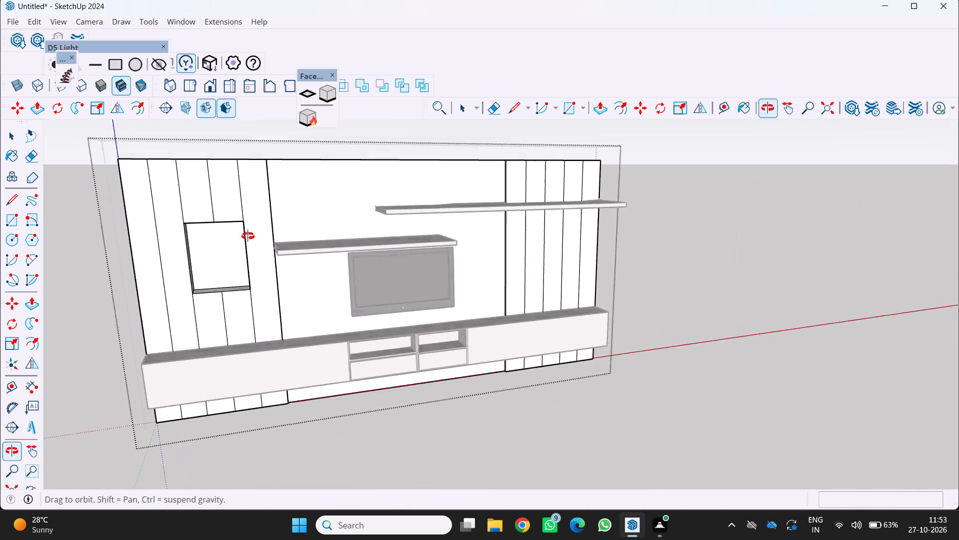
{"action": "middle_click_drag", "start_coordinate": [248, 236], "coordinate": [263, 214]}
{"action": "middle_click", "coordinate": [263, 214]}
{"action": "scroll", "coordinate": [298, 270], "scroll_direction": "down", "scroll_amount": 5}
{"action": "middle_click_drag", "start_coordinate": [317, 291], "coordinate": [216, 289]}
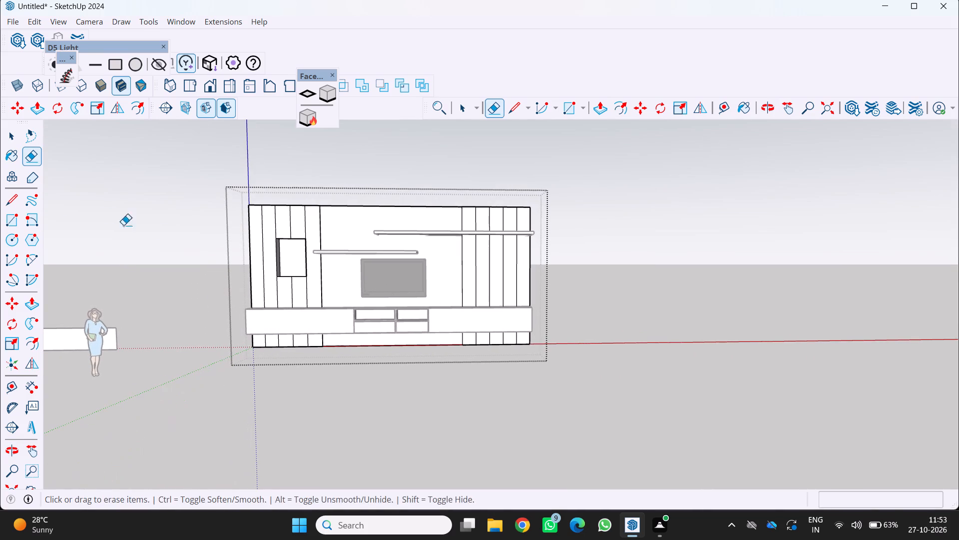
{"action": "scroll", "coordinate": [22, 215], "scroll_direction": "up", "scroll_amount": 1}
{"action": "left_click_drag", "start_coordinate": [12, 218], "coordinate": [24, 227]}
{"action": "scroll", "coordinate": [299, 259], "scroll_direction": "up", "scroll_amount": 2}
{"action": "key", "text": "r"}
{"action": "scroll", "coordinate": [292, 256], "scroll_direction": "up", "scroll_amount": 8}
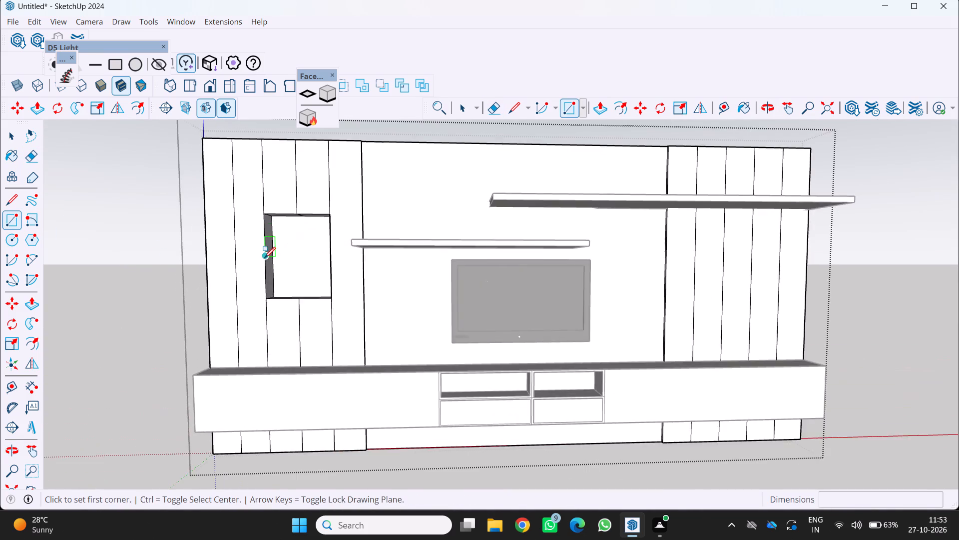
{"action": "scroll", "coordinate": [264, 258], "scroll_direction": "up", "scroll_amount": 7}
{"action": "left_click", "coordinate": [276, 249]}
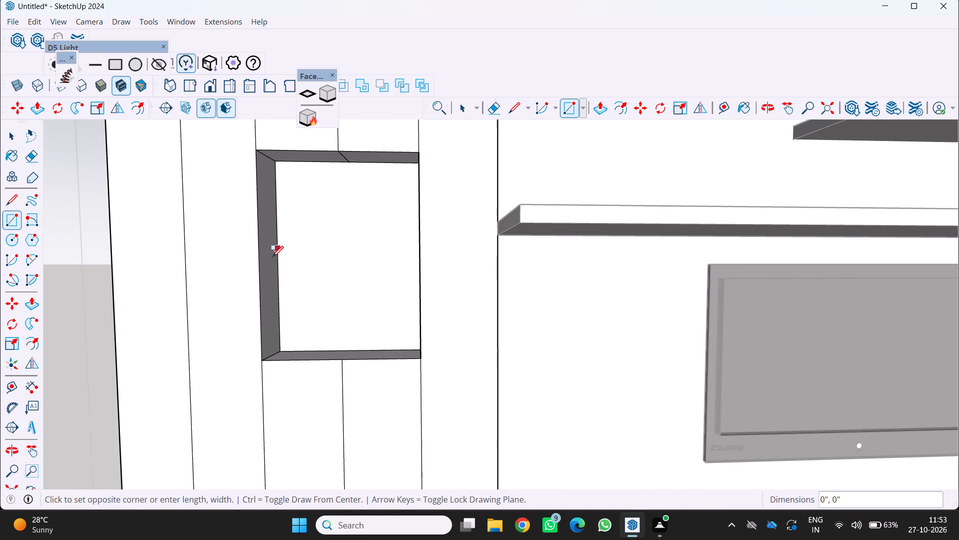
{"action": "scroll", "coordinate": [260, 262], "scroll_direction": "up", "scroll_amount": 7}
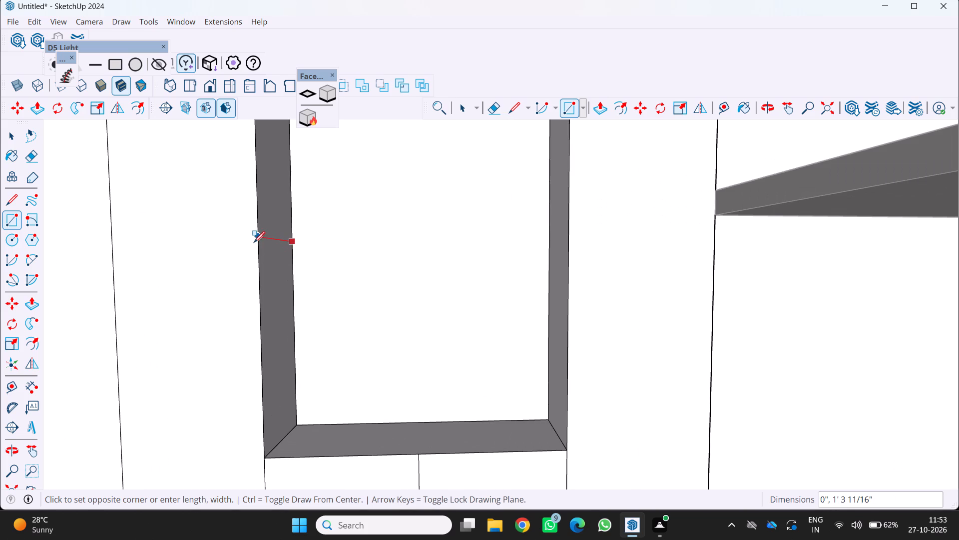
{"action": "left_click", "coordinate": [260, 245]}
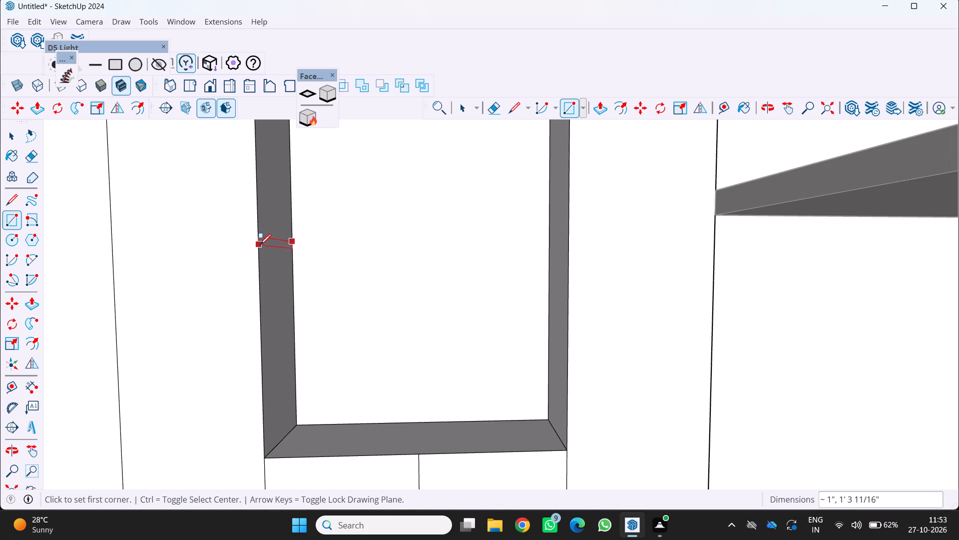
Extrude the thin rectangle across to the niche's opposite side as a shelf, and leave the back panel group.
{"action": "scroll", "coordinate": [278, 254], "scroll_direction": "down", "scroll_amount": 4}
{"action": "key", "text": "p"}
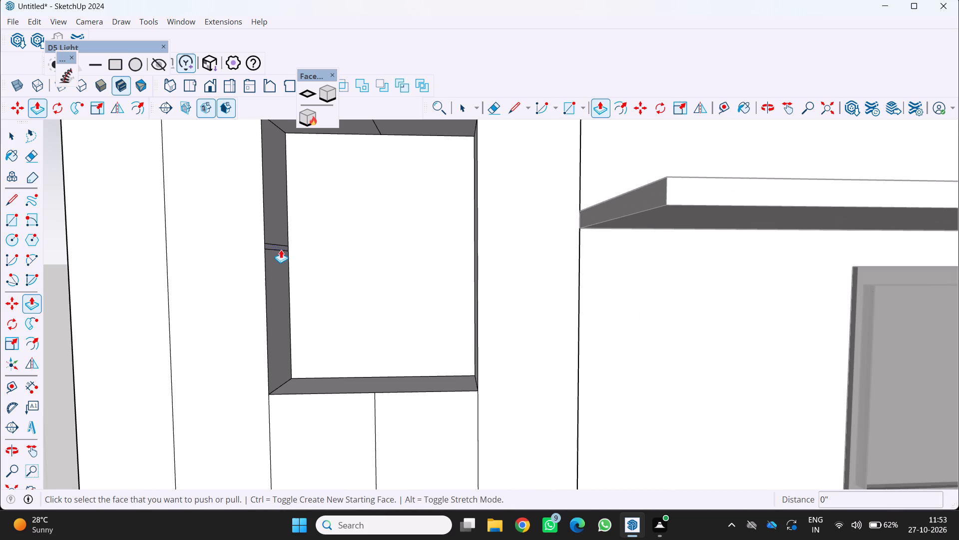
{"action": "scroll", "coordinate": [280, 244], "scroll_direction": "up", "scroll_amount": 5}
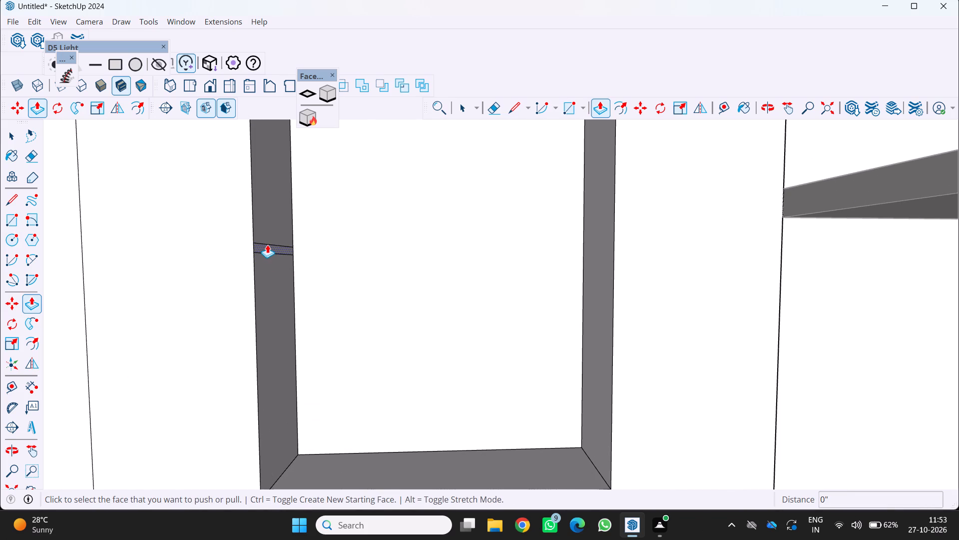
{"action": "left_click_drag", "start_coordinate": [267, 244], "coordinate": [645, 258]}
{"action": "scroll", "coordinate": [507, 287], "scroll_direction": "down", "scroll_amount": 2}
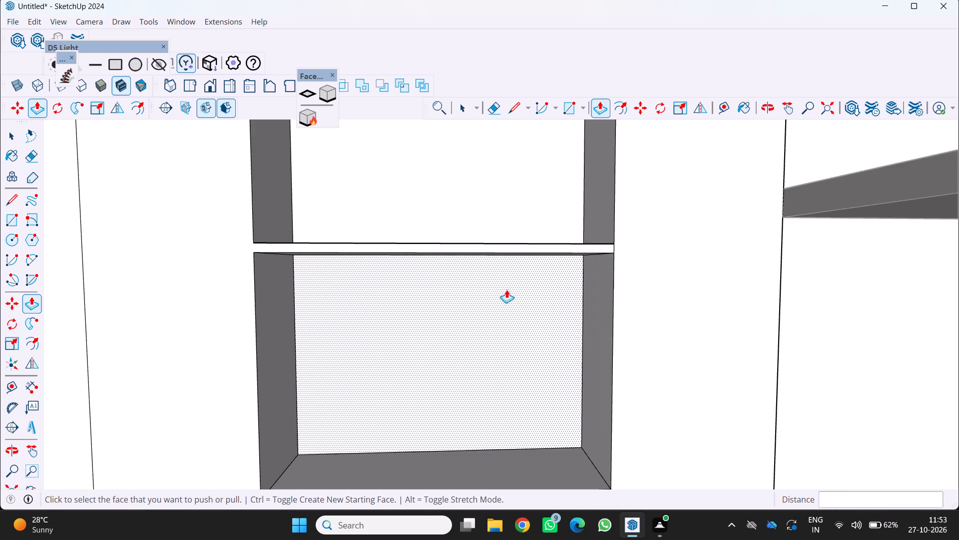
{"action": "scroll", "coordinate": [506, 289], "scroll_direction": "down", "scroll_amount": 8}
{"action": "scroll", "coordinate": [425, 326], "scroll_direction": "down", "scroll_amount": 5}
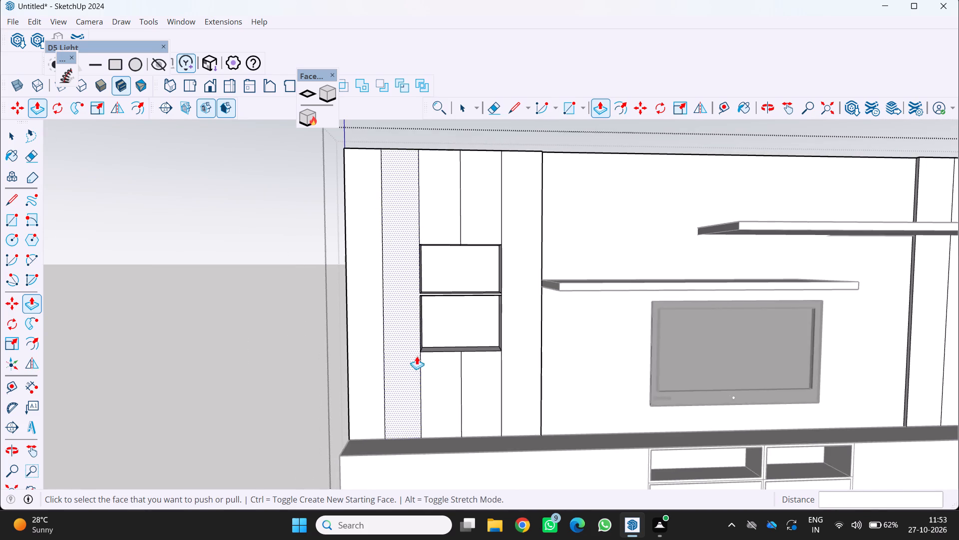
{"action": "scroll", "coordinate": [417, 356], "scroll_direction": "down", "scroll_amount": 2}
{"action": "key", "text": "space"}
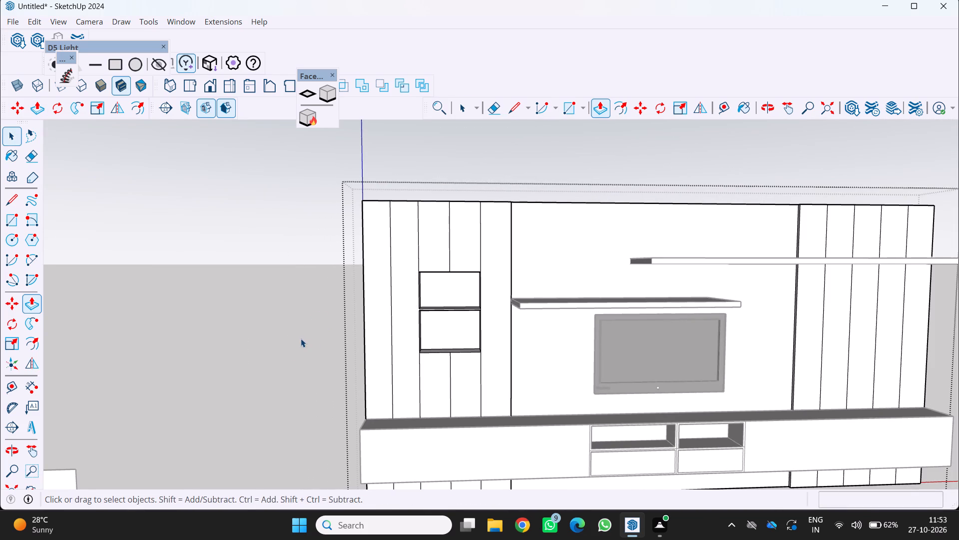
{"action": "left_click", "coordinate": [301, 338]}
Examine the divided niche up close and within the whole wall unit from several angles.
{"action": "scroll", "coordinate": [403, 323], "scroll_direction": "up", "scroll_amount": 2}
{"action": "middle_click_drag", "start_coordinate": [426, 309], "coordinate": [338, 369]}
{"action": "middle_click", "coordinate": [338, 369]}
{"action": "scroll", "coordinate": [449, 310], "scroll_direction": "up", "scroll_amount": 4}
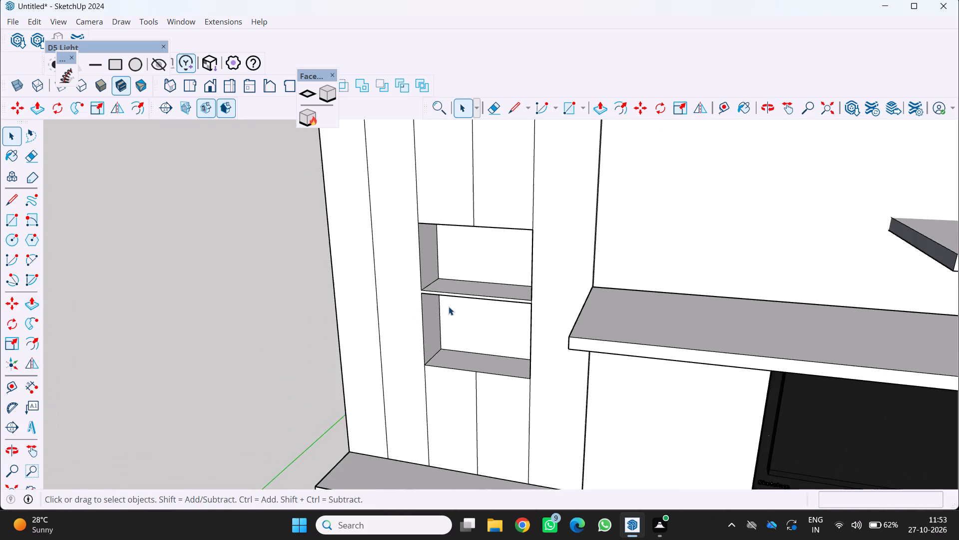
{"action": "scroll", "coordinate": [447, 306], "scroll_direction": "up", "scroll_amount": 1}
{"action": "middle_click_drag", "start_coordinate": [447, 306], "coordinate": [459, 281]}
{"action": "scroll", "coordinate": [460, 280], "scroll_direction": "down", "scroll_amount": 5}
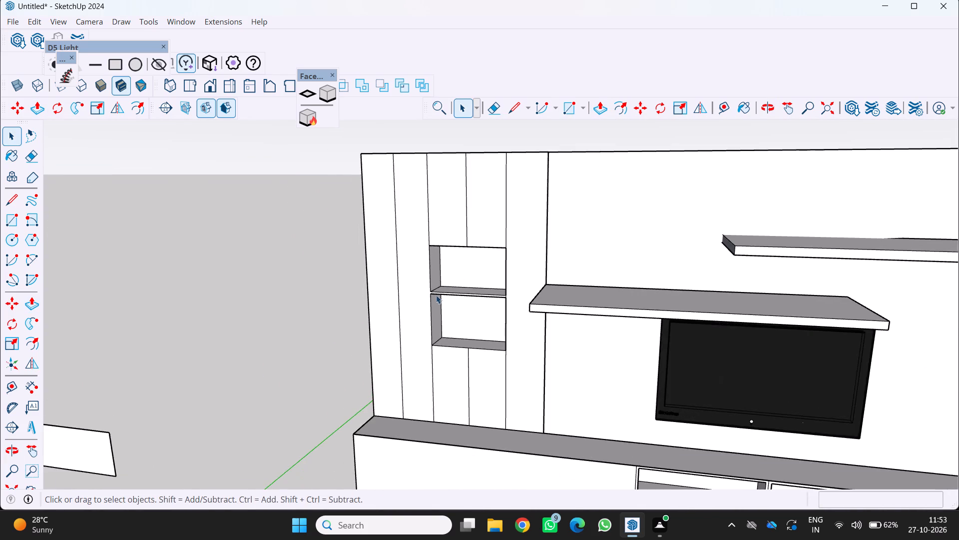
{"action": "scroll", "coordinate": [436, 295], "scroll_direction": "down", "scroll_amount": 5}
{"action": "middle_click_drag", "start_coordinate": [444, 311], "coordinate": [435, 280]}
{"action": "scroll", "coordinate": [435, 280], "scroll_direction": "down", "scroll_amount": 5}
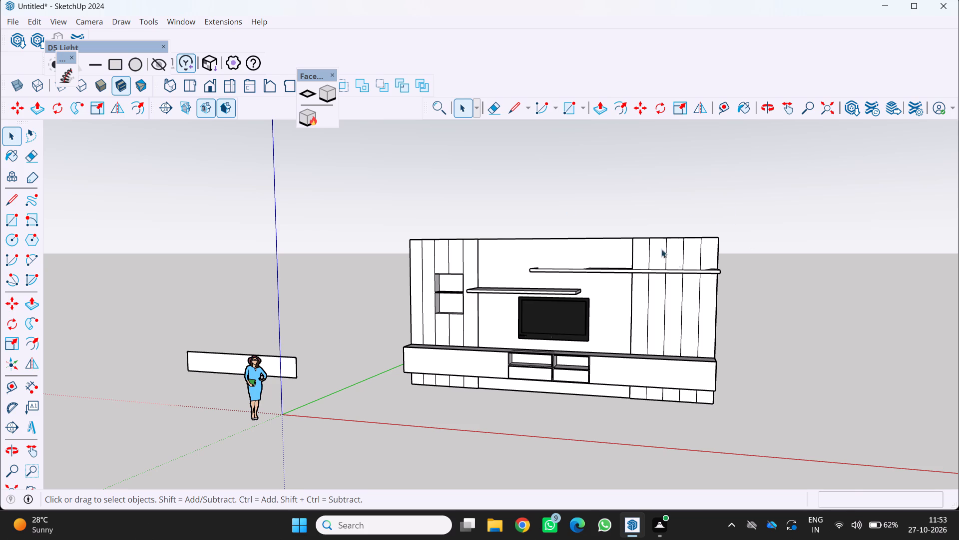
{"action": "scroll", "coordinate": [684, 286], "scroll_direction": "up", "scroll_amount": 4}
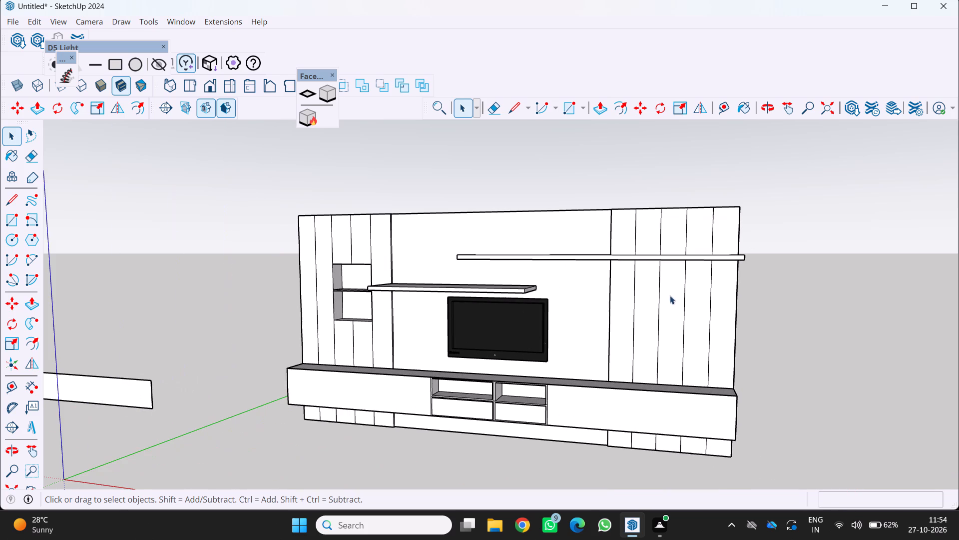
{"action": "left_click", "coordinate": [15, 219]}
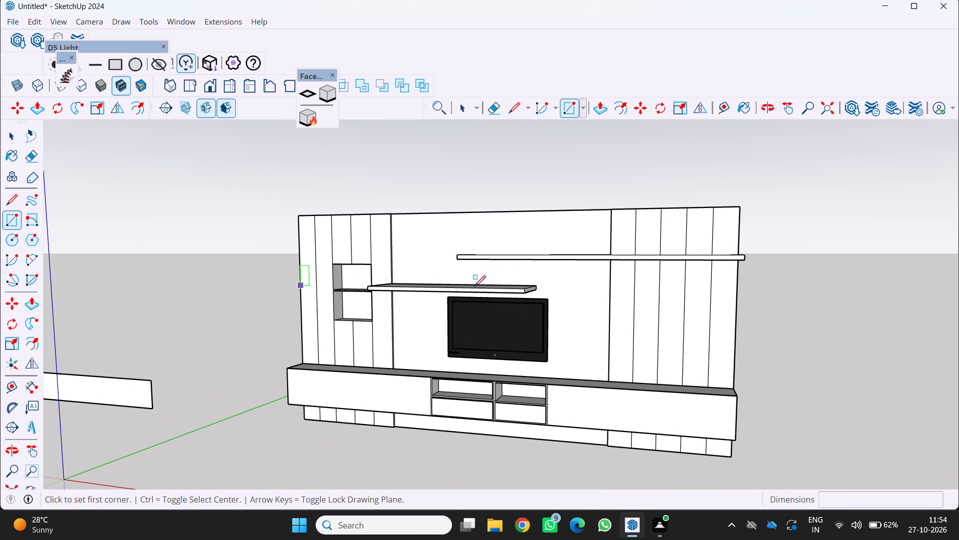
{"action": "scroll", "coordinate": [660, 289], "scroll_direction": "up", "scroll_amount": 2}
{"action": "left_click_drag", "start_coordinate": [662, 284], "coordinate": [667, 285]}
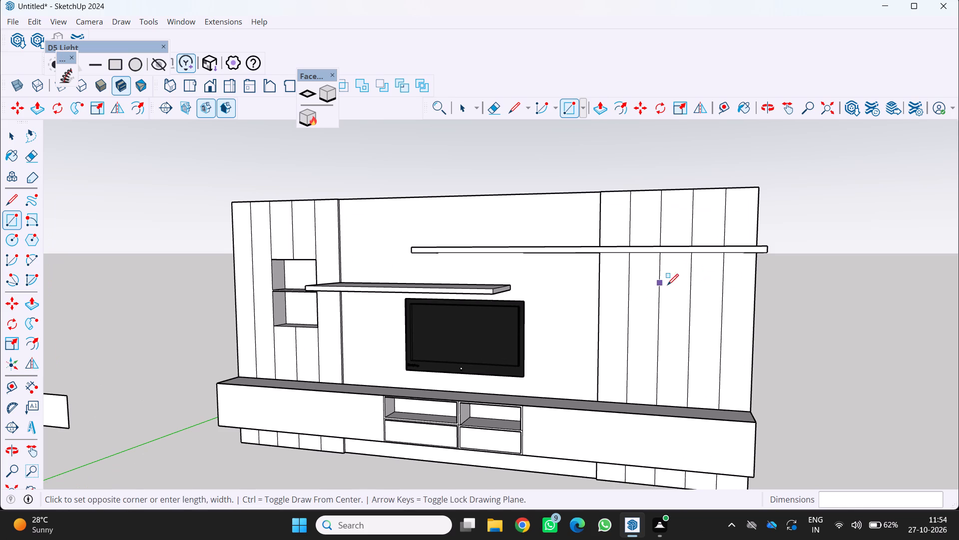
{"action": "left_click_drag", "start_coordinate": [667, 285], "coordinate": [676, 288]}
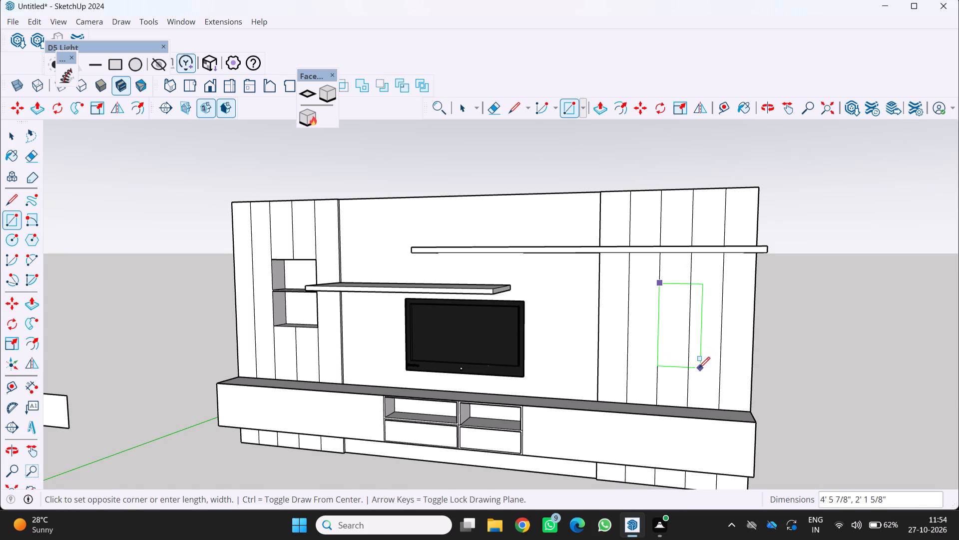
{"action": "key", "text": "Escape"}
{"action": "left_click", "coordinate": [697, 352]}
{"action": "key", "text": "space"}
Inside the back panel group, draw a rectangle about 4' 10 7/16" by 2' 1/8" on the right strips, below the upper shelf.
{"action": "triple_click", "coordinate": [676, 332]}
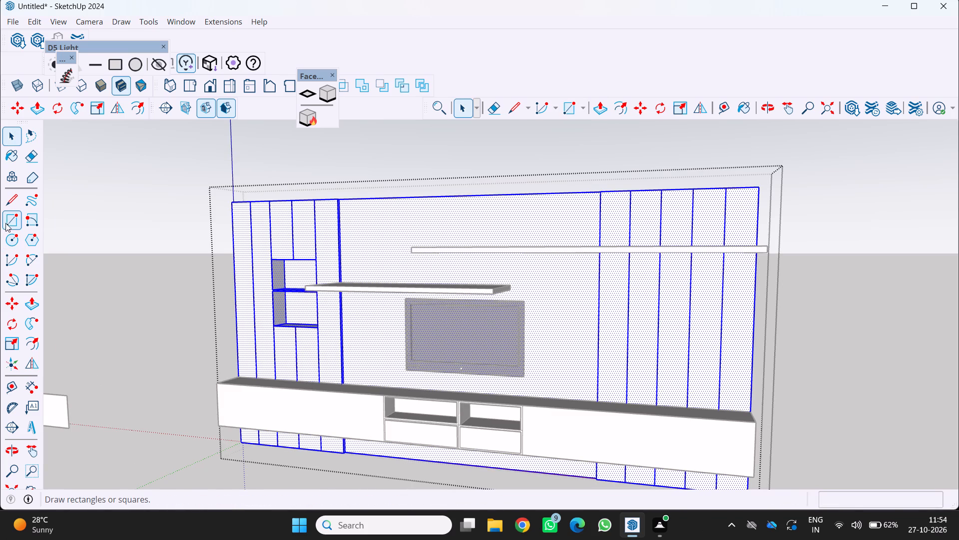
{"action": "left_click_drag", "start_coordinate": [8, 219], "coordinate": [13, 220]}
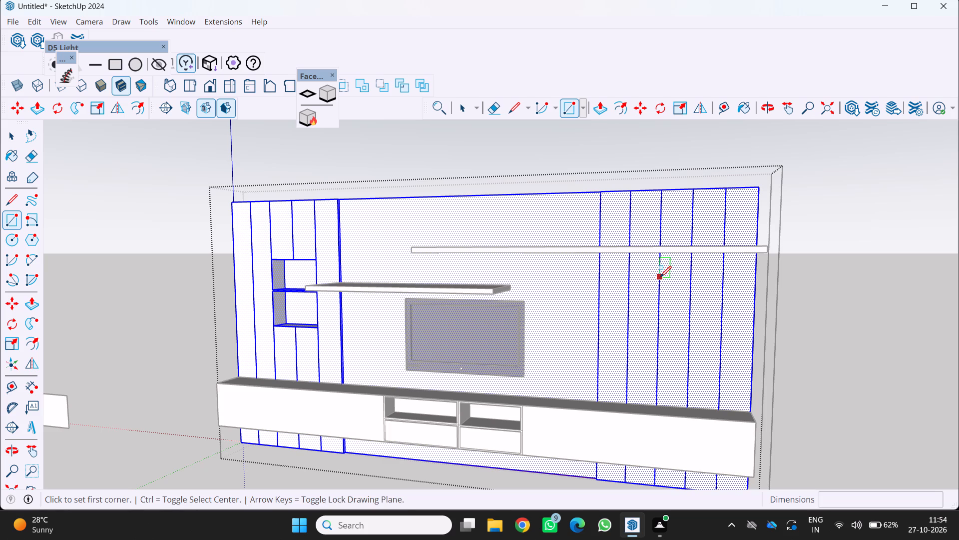
{"action": "left_click", "coordinate": [660, 277]}
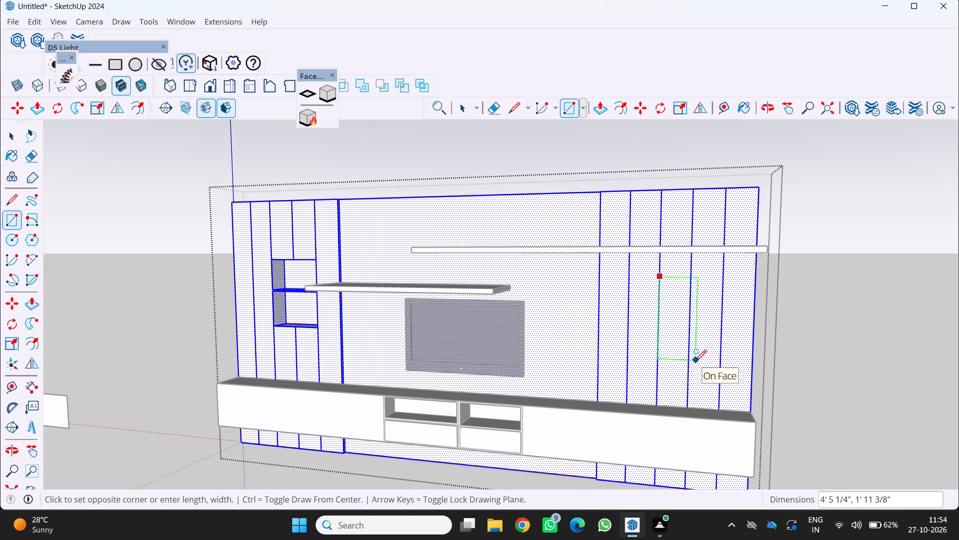
{"action": "left_click", "coordinate": [696, 369]}
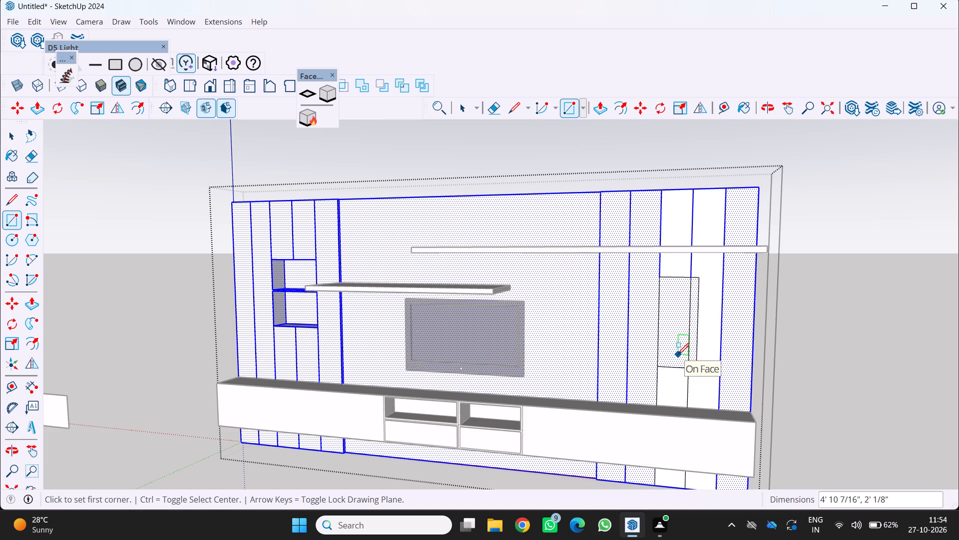
{"action": "left_click_drag", "start_coordinate": [677, 354], "coordinate": [507, 346]}
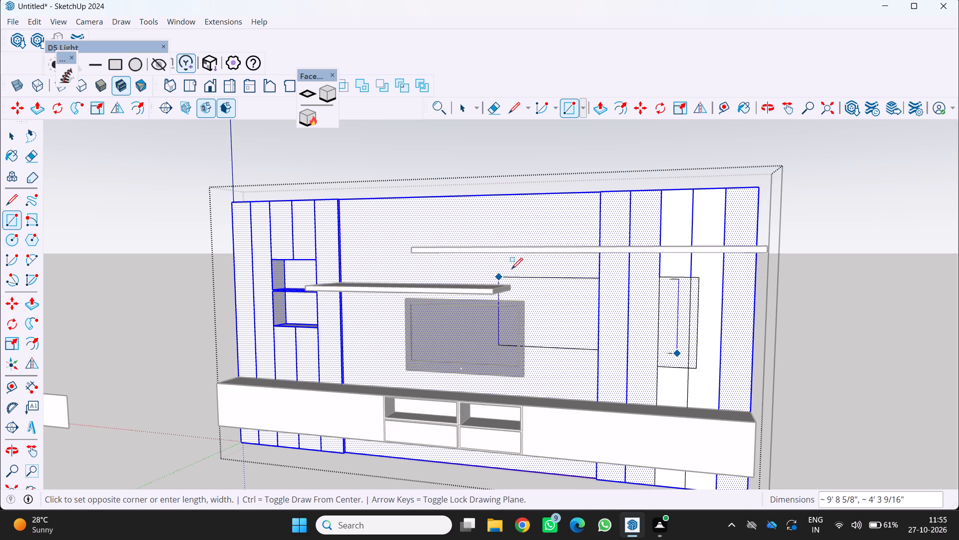
{"action": "key", "text": "space"}
Push both faces of the rectangle about 4' 1 13/16" into the panel to form a niche.
{"action": "scroll", "coordinate": [686, 338], "scroll_direction": "up", "scroll_amount": 3}
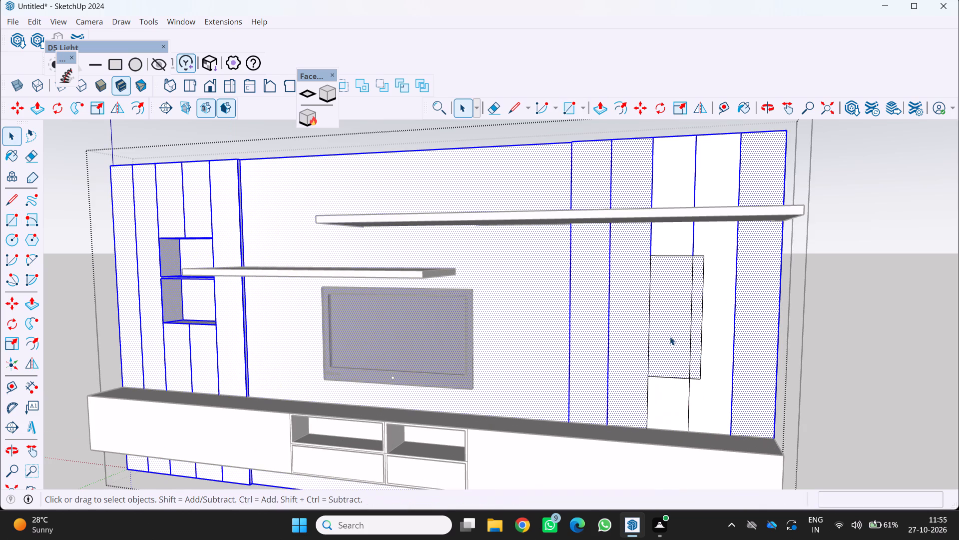
{"action": "key", "text": "p"}
{"action": "left_click_drag", "start_coordinate": [667, 329], "coordinate": [667, 318]}
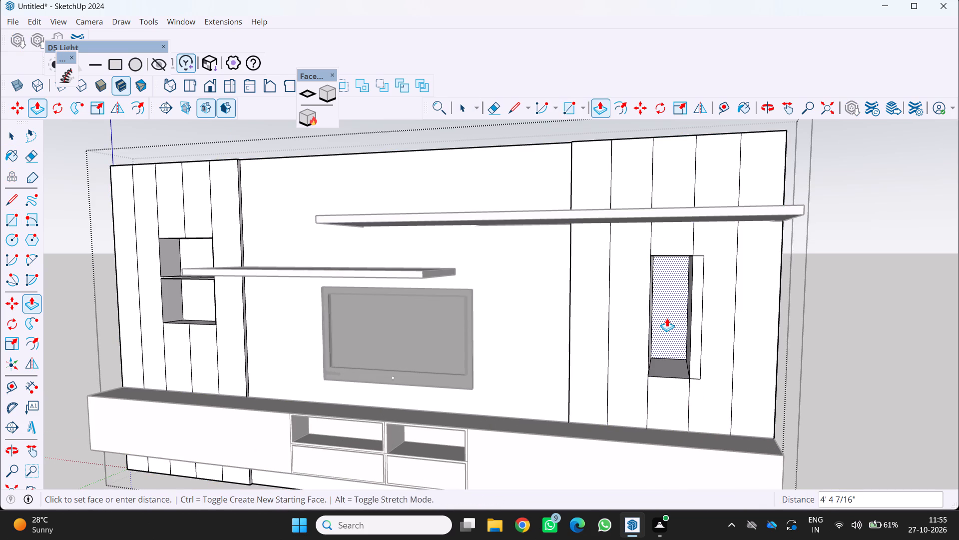
{"action": "left_click_drag", "start_coordinate": [667, 318], "coordinate": [667, 319]}
{"action": "scroll", "coordinate": [697, 323], "scroll_direction": "up", "scroll_amount": 3}
{"action": "left_click_drag", "start_coordinate": [698, 316], "coordinate": [683, 302]}
{"action": "scroll", "coordinate": [662, 333], "scroll_direction": "down", "scroll_amount": 4}
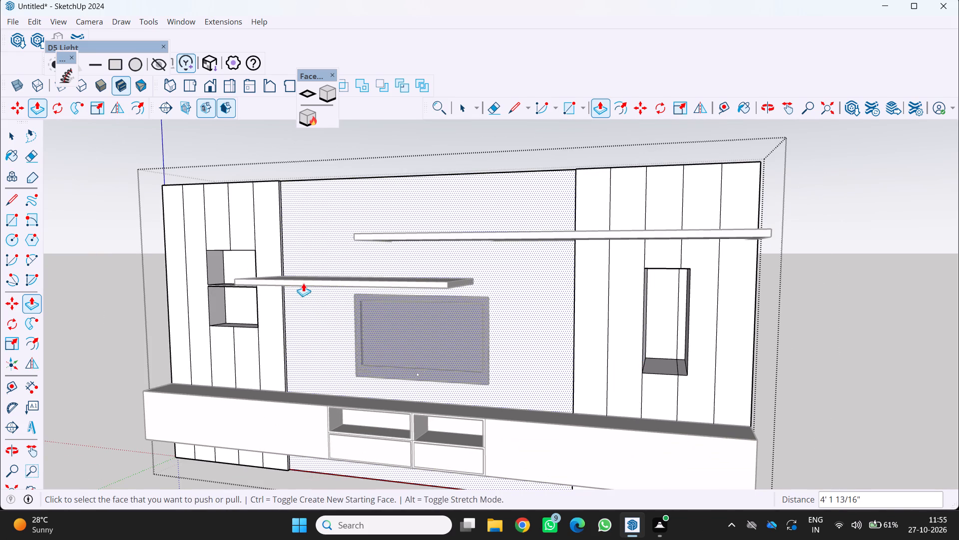
Erase the dividing lines on the right niche's back, bottom and top faces so each becomes one surface.
{"action": "key", "text": "e"}
{"action": "scroll", "coordinate": [796, 294], "scroll_direction": "up", "scroll_amount": 2}
{"action": "scroll", "coordinate": [685, 305], "scroll_direction": "up", "scroll_amount": 3}
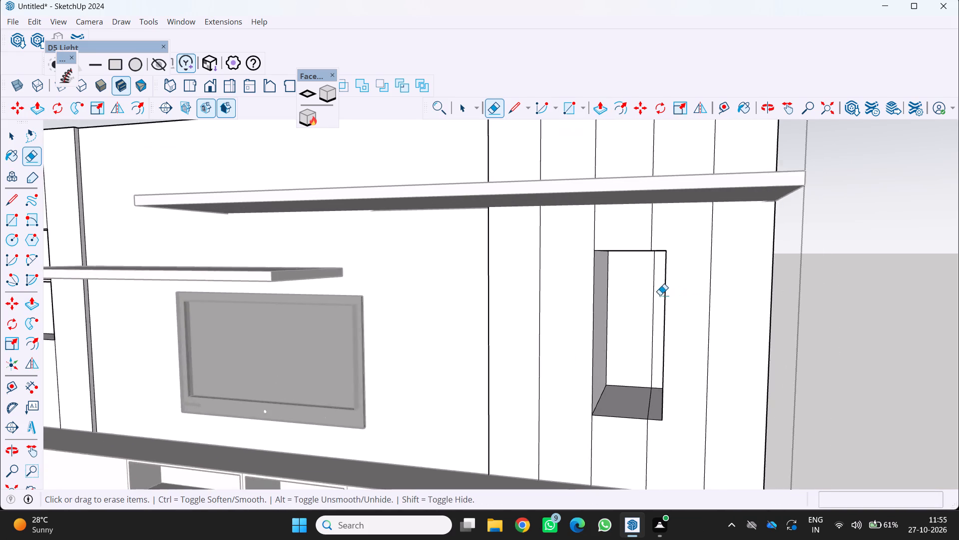
{"action": "scroll", "coordinate": [660, 295], "scroll_direction": "up", "scroll_amount": 2}
{"action": "left_click", "coordinate": [652, 294]}
{"action": "scroll", "coordinate": [652, 293], "scroll_direction": "down", "scroll_amount": 2}
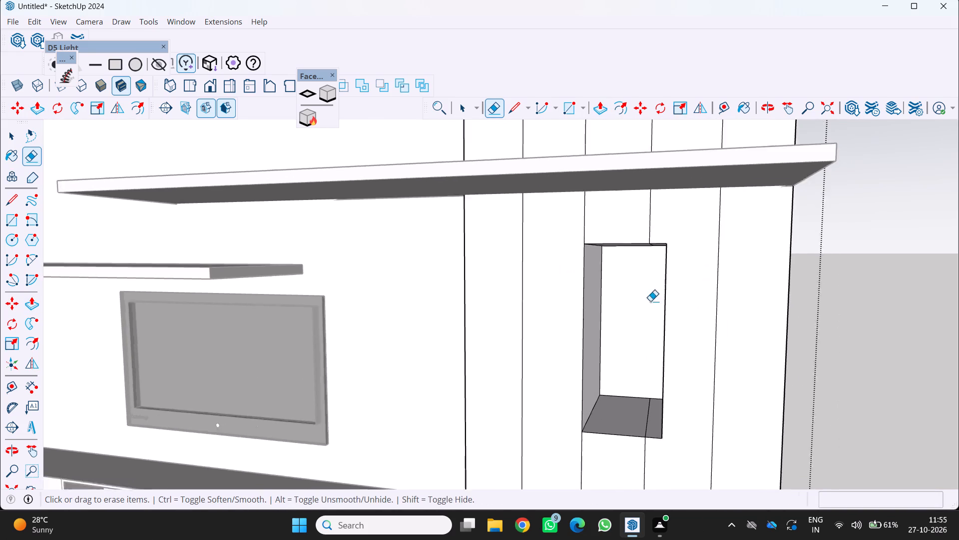
{"action": "scroll", "coordinate": [650, 301], "scroll_direction": "down", "scroll_amount": 2}
{"action": "scroll", "coordinate": [646, 394], "scroll_direction": "up", "scroll_amount": 6}
{"action": "left_click", "coordinate": [645, 379]}
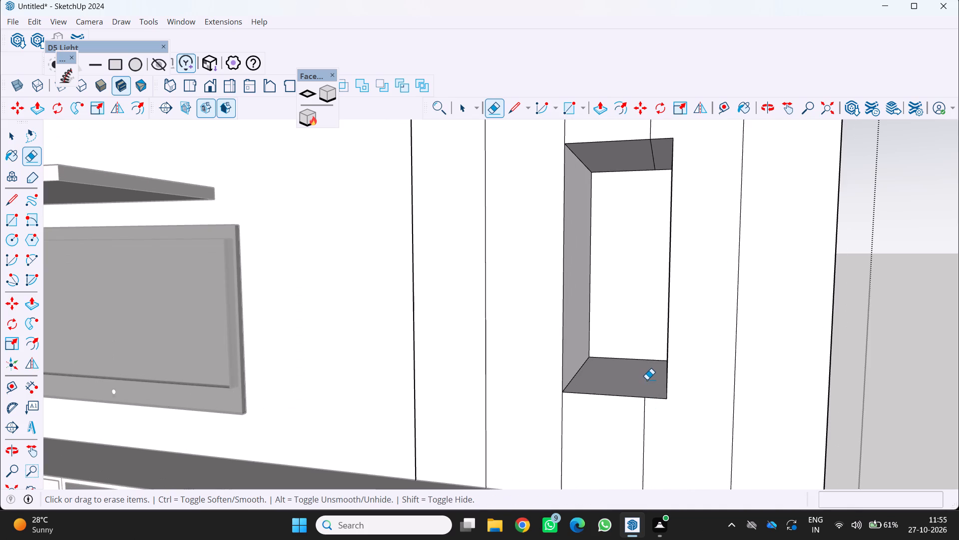
{"action": "scroll", "coordinate": [647, 379], "scroll_direction": "down", "scroll_amount": 9}
{"action": "scroll", "coordinate": [648, 303], "scroll_direction": "up", "scroll_amount": 7}
{"action": "middle_click_drag", "start_coordinate": [646, 270], "coordinate": [660, 234]}
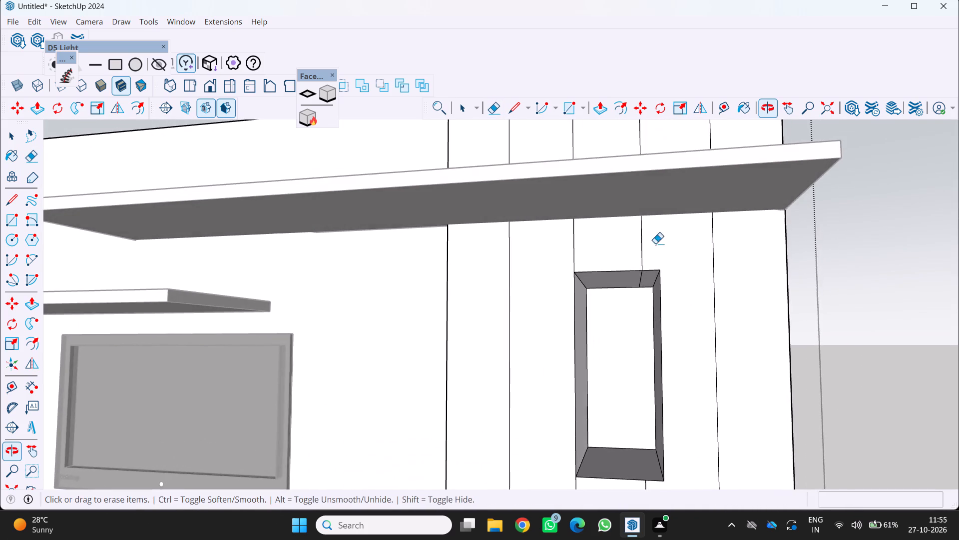
{"action": "scroll", "coordinate": [647, 282], "scroll_direction": "up", "scroll_amount": 6}
{"action": "left_click_drag", "start_coordinate": [628, 281], "coordinate": [635, 281]}
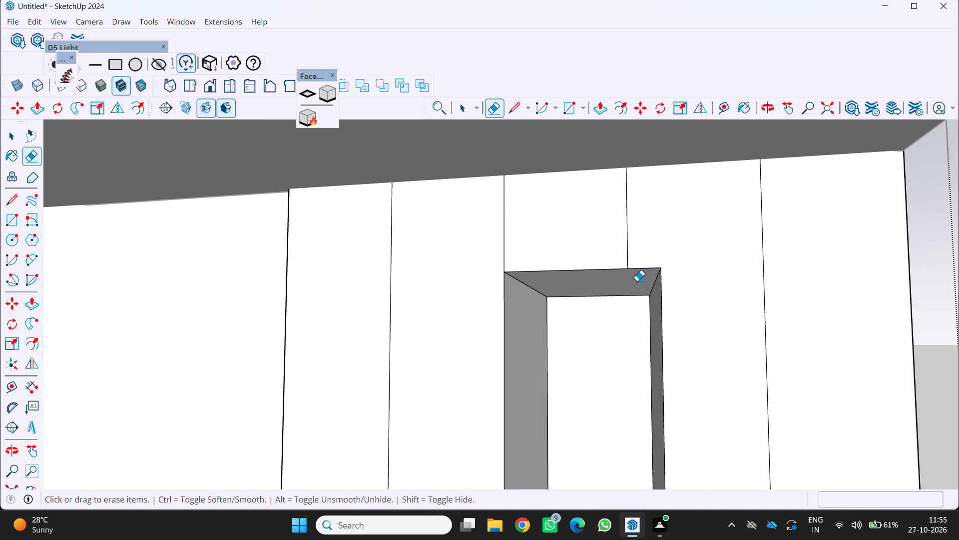
Draw a thin rectangle about 1 13/16" by 4' 1 13/16" across the right niche's left inner side, below mid-height.
{"action": "scroll", "coordinate": [633, 296], "scroll_direction": "down", "scroll_amount": 8}
{"action": "scroll", "coordinate": [610, 344], "scroll_direction": "down", "scroll_amount": 3}
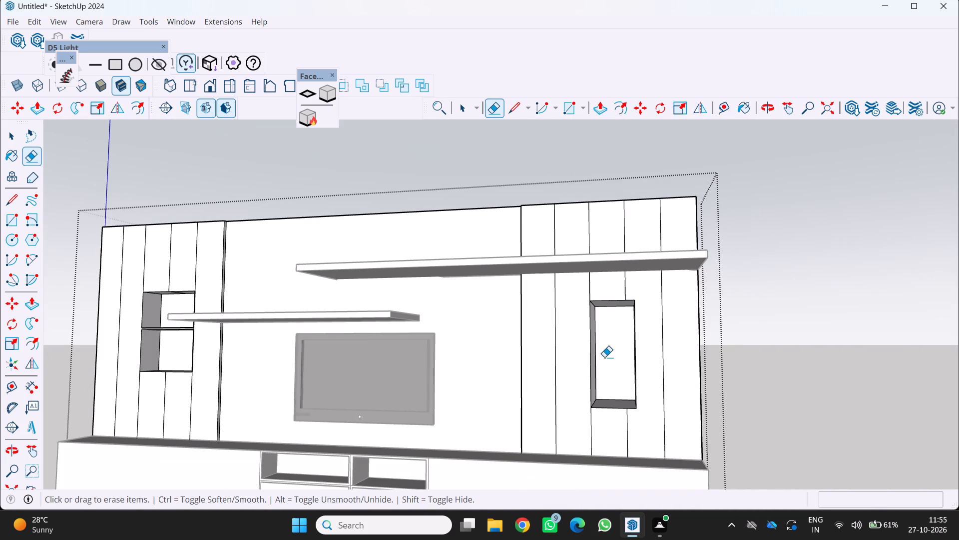
{"action": "middle_click_drag", "start_coordinate": [604, 357], "coordinate": [549, 394]}
{"action": "key", "text": "space"}
{"action": "type", "text": "R"}
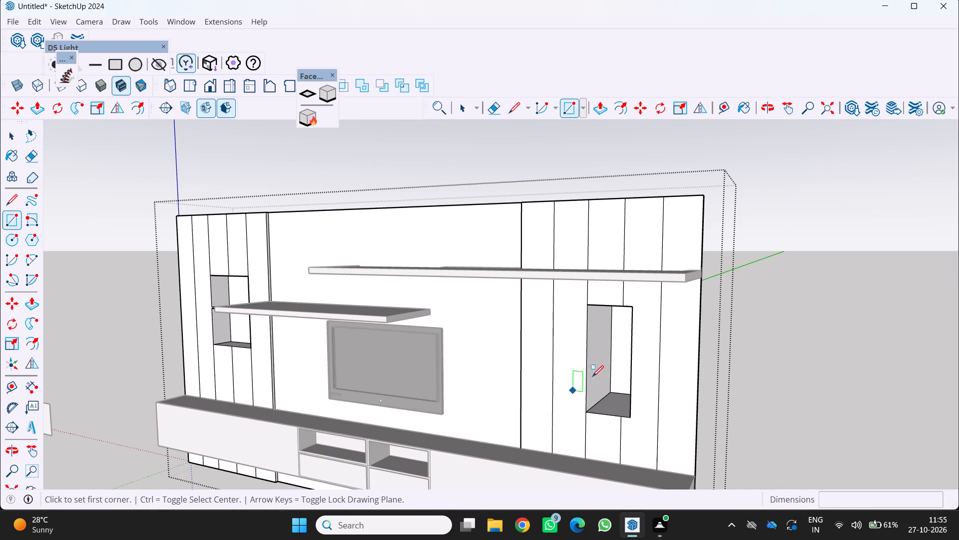
{"action": "scroll", "coordinate": [604, 362], "scroll_direction": "up", "scroll_amount": 8}
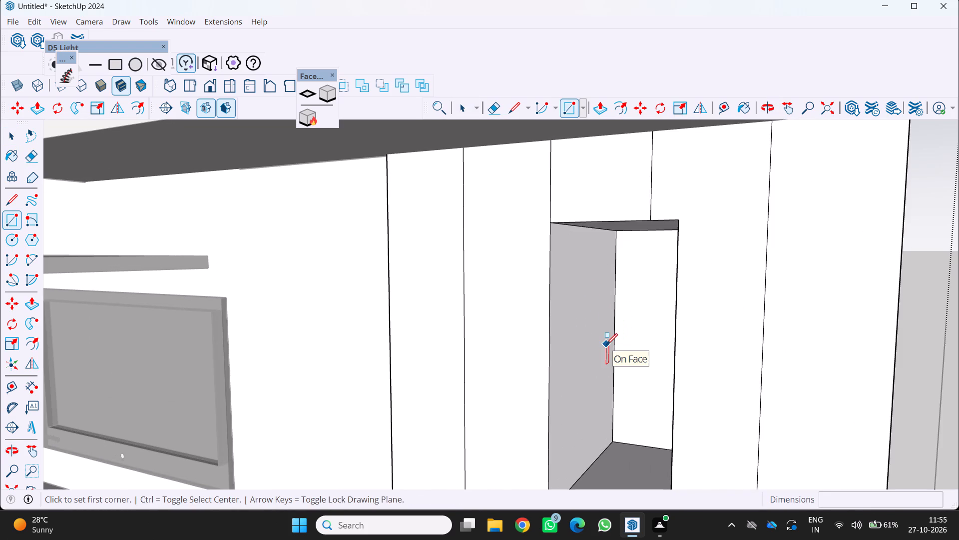
{"action": "left_click", "coordinate": [616, 369]}
{"action": "left_click", "coordinate": [549, 405]}
Extrude the thin rectangle across to the right niche's opposite side as a shelf.
{"action": "scroll", "coordinate": [594, 398], "scroll_direction": "up", "scroll_amount": 3}
{"action": "key", "text": "p"}
{"action": "scroll", "coordinate": [582, 381], "scroll_direction": "up", "scroll_amount": 1}
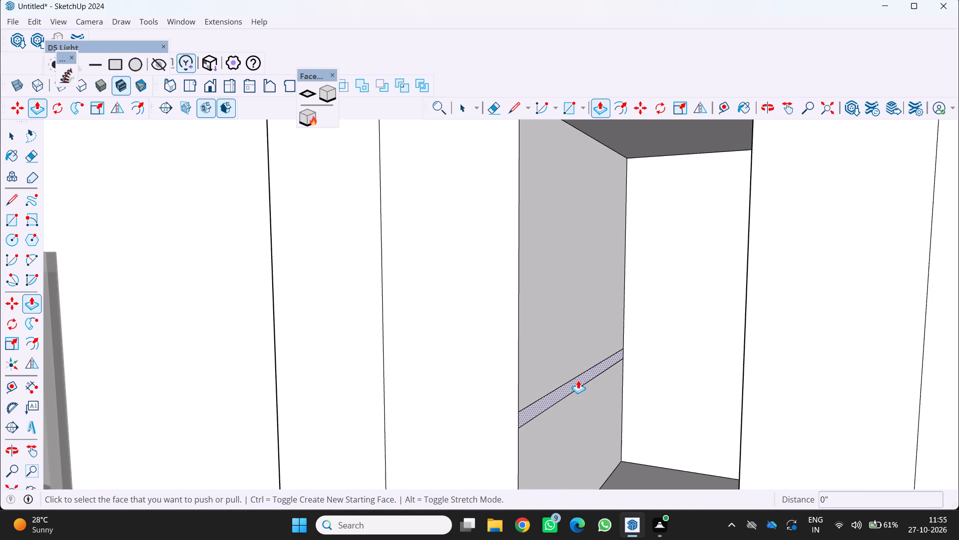
{"action": "left_click_drag", "start_coordinate": [573, 380], "coordinate": [677, 404]}
{"action": "scroll", "coordinate": [676, 396], "scroll_direction": "down", "scroll_amount": 2}
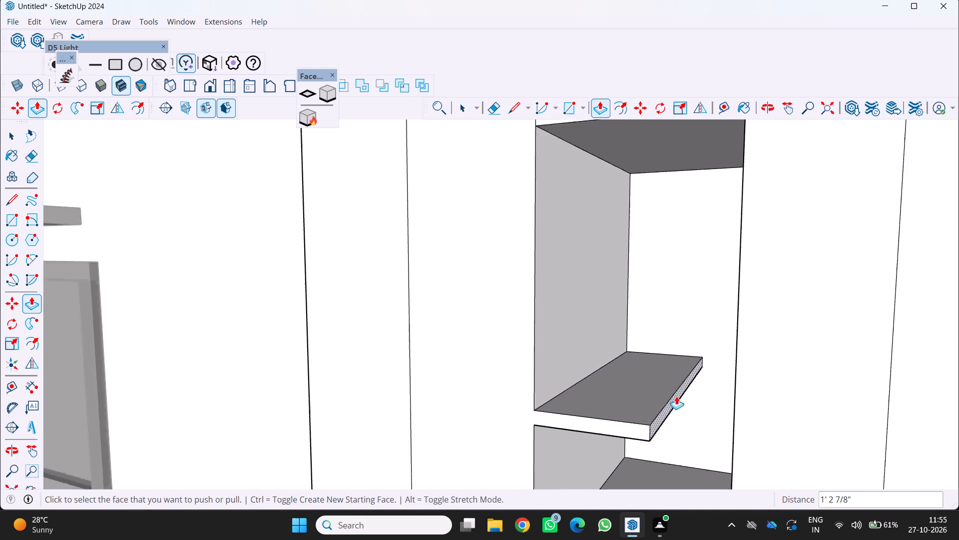
{"action": "scroll", "coordinate": [676, 396], "scroll_direction": "down", "scroll_amount": 3}
{"action": "middle_click_drag", "start_coordinate": [680, 395], "coordinate": [782, 406]}
{"action": "scroll", "coordinate": [782, 407], "scroll_direction": "up", "scroll_amount": 6}
{"action": "middle_click_drag", "start_coordinate": [753, 406], "coordinate": [644, 391]}
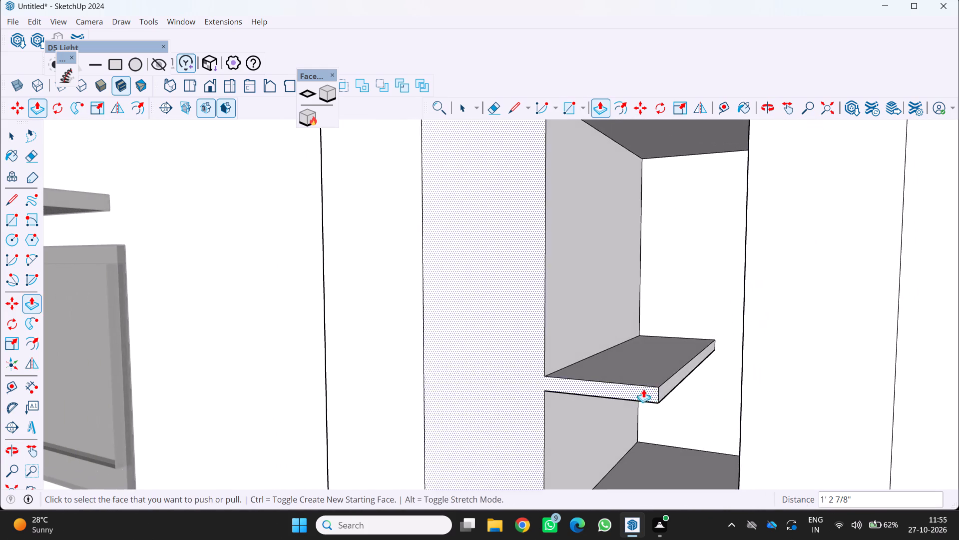
{"action": "scroll", "coordinate": [671, 391], "scroll_direction": "up", "scroll_amount": 3}
{"action": "left_click_drag", "start_coordinate": [672, 379], "coordinate": [779, 408]}
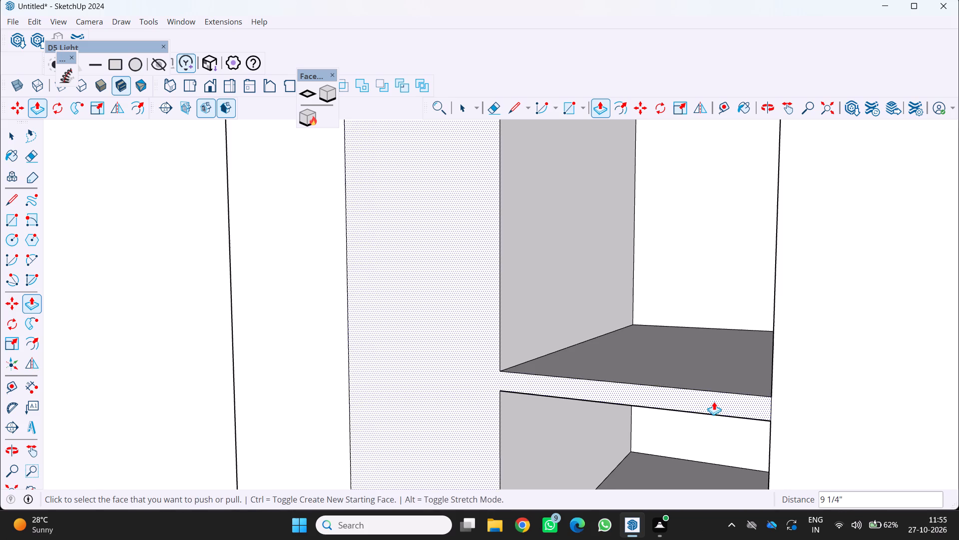
{"action": "scroll", "coordinate": [714, 401], "scroll_direction": "down", "scroll_amount": 18}
{"action": "key", "text": "space"}
Examine the shelved right niche and the whole wall unit from above, below and both sides.
{"action": "scroll", "coordinate": [684, 387], "scroll_direction": "down", "scroll_amount": 5}
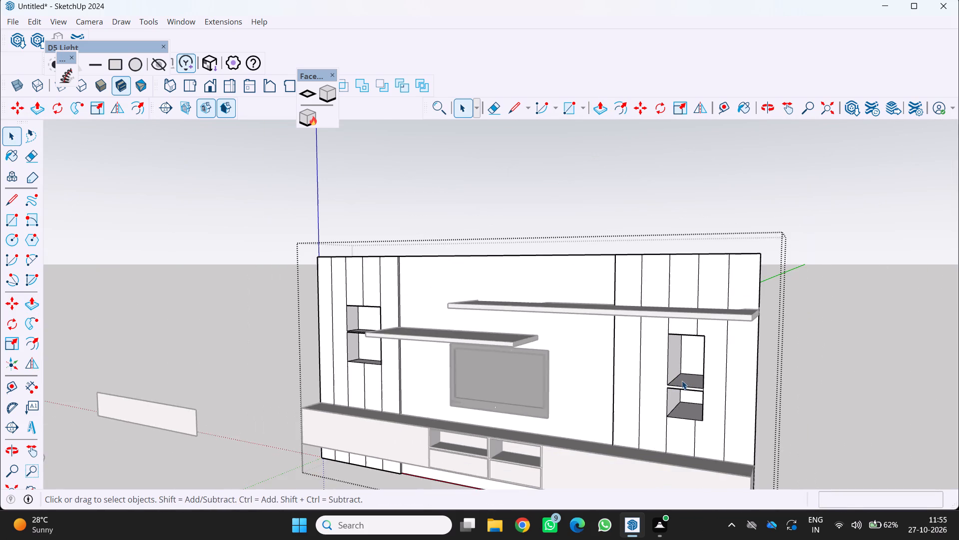
{"action": "middle_click_drag", "start_coordinate": [682, 379], "coordinate": [697, 351]}
{"action": "middle_click", "coordinate": [697, 351]}
{"action": "middle_click", "coordinate": [697, 354]}
{"action": "scroll", "coordinate": [696, 360], "scroll_direction": "down", "scroll_amount": 1}
{"action": "scroll", "coordinate": [643, 364], "scroll_direction": "down", "scroll_amount": 2}
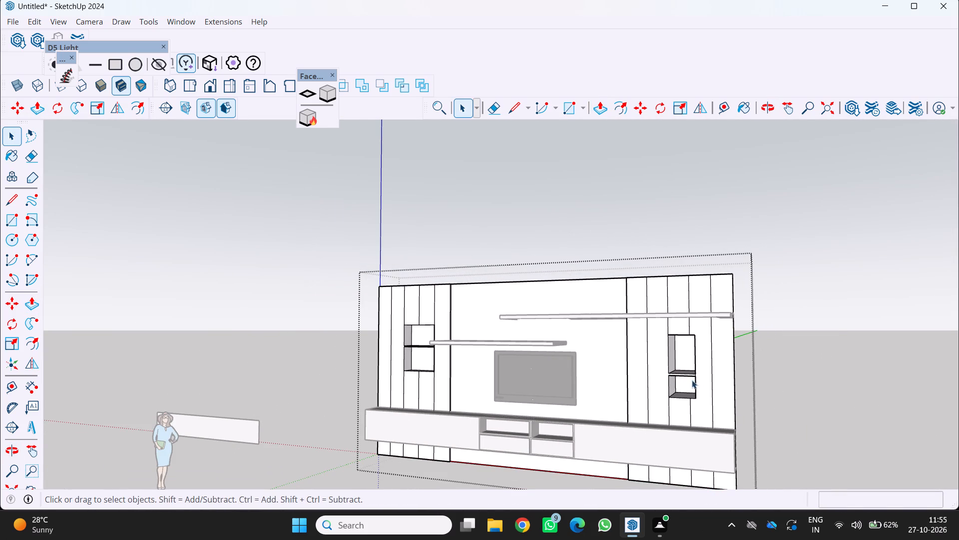
{"action": "scroll", "coordinate": [683, 389], "scroll_direction": "up", "scroll_amount": 7}
{"action": "middle_click_drag", "start_coordinate": [686, 380], "coordinate": [696, 350]}
{"action": "scroll", "coordinate": [686, 373], "scroll_direction": "up", "scroll_amount": 5}
{"action": "middle_click_drag", "start_coordinate": [682, 372], "coordinate": [714, 393]}
{"action": "scroll", "coordinate": [711, 385], "scroll_direction": "down", "scroll_amount": 3}
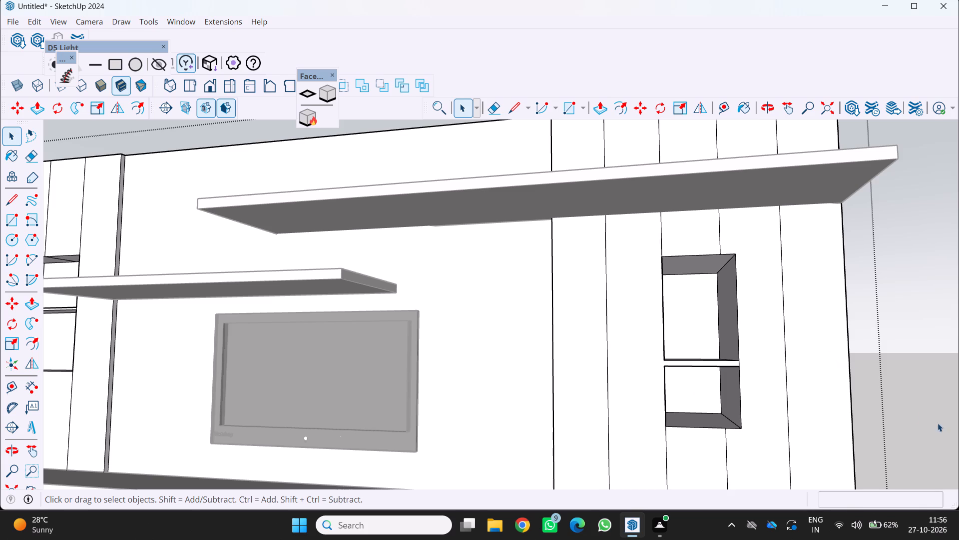
{"action": "middle_click_drag", "start_coordinate": [608, 319], "coordinate": [528, 398]}
{"action": "middle_click", "coordinate": [528, 398]}
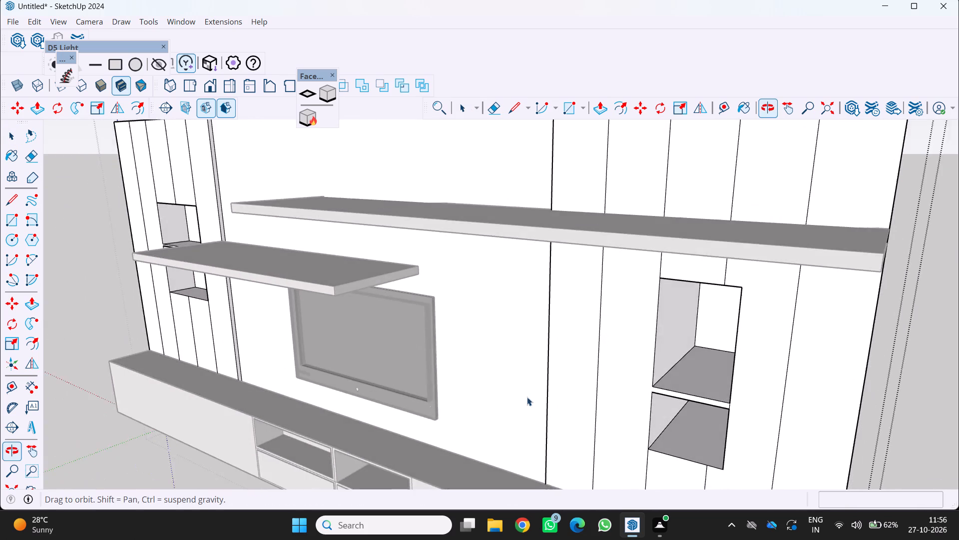
{"action": "scroll", "coordinate": [534, 384], "scroll_direction": "down", "scroll_amount": 2}
{"action": "middle_click_drag", "start_coordinate": [538, 381], "coordinate": [645, 358]}
{"action": "middle_click", "coordinate": [643, 358]}
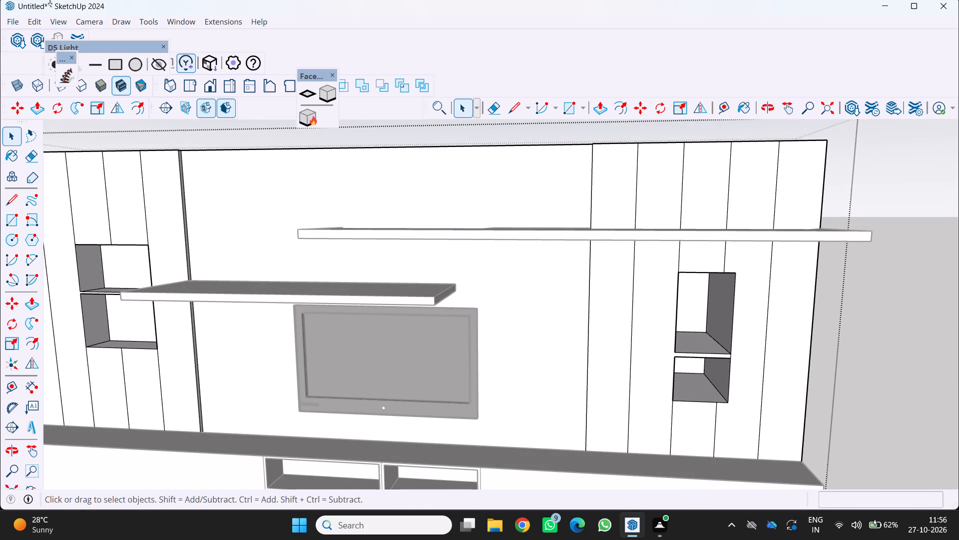
Open 3D Warehouse and search its models for BOOKS.
{"action": "left_click", "coordinate": [176, 19]}
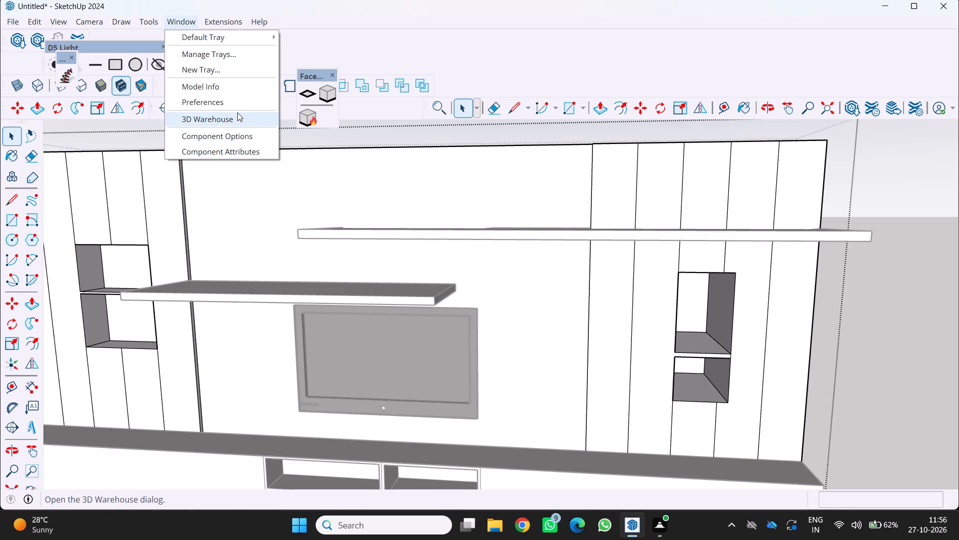
{"action": "left_click", "coordinate": [238, 113]}
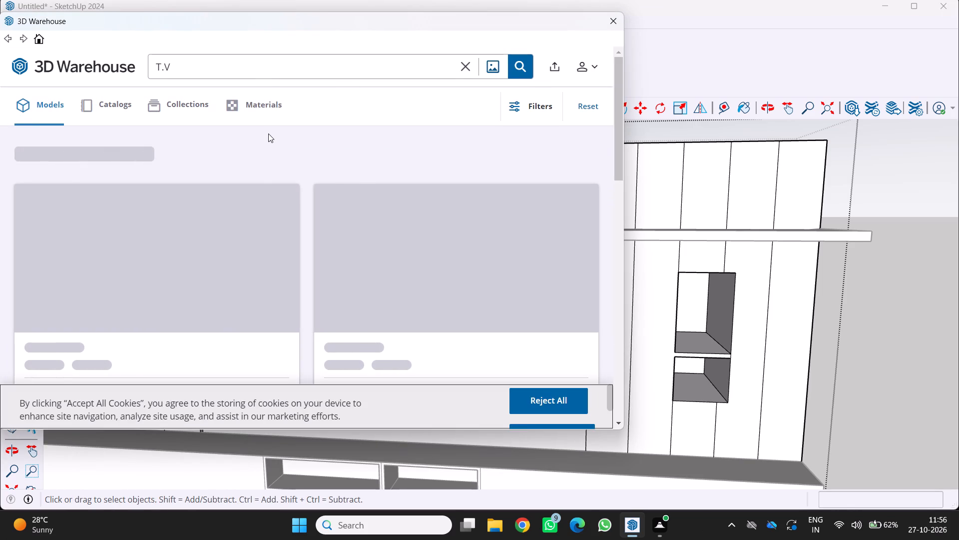
{"action": "left_click", "coordinate": [264, 73]}
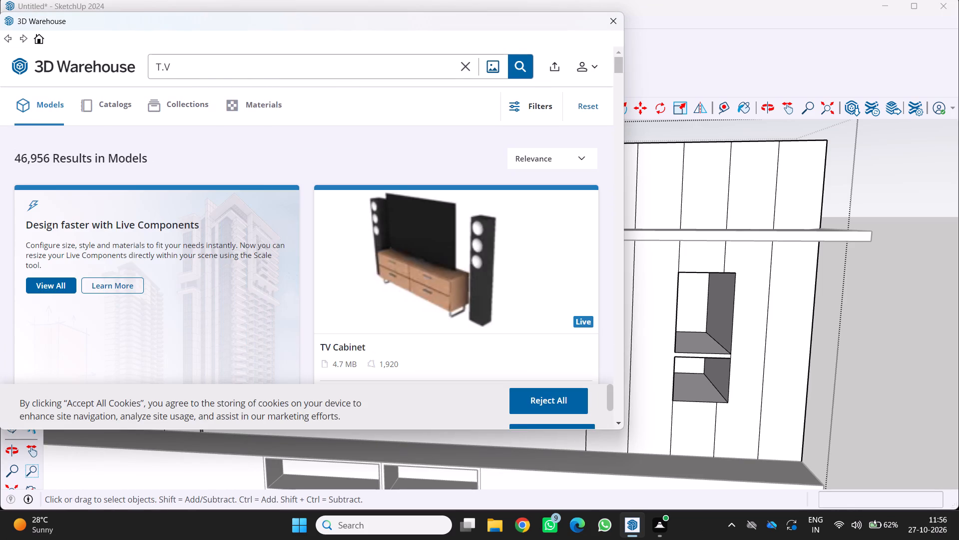
{"action": "key", "text": "BackSpace"}
{"action": "key", "text": "BackSpace"}
{"action": "key", "text": "BackSpace"}
{"action": "type", "text": "BOO"}
{"action": "type", "text": "KS"}
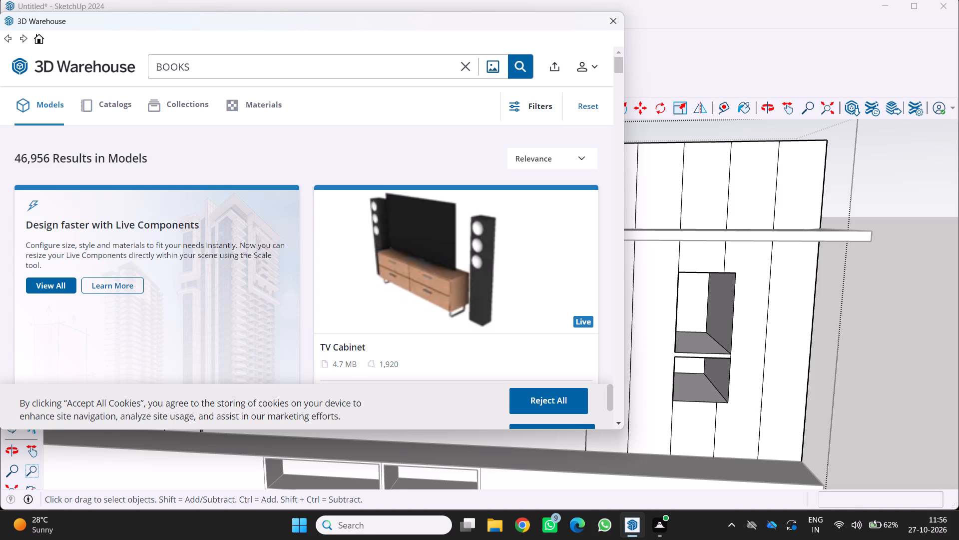
{"action": "left_click", "coordinate": [524, 69]}
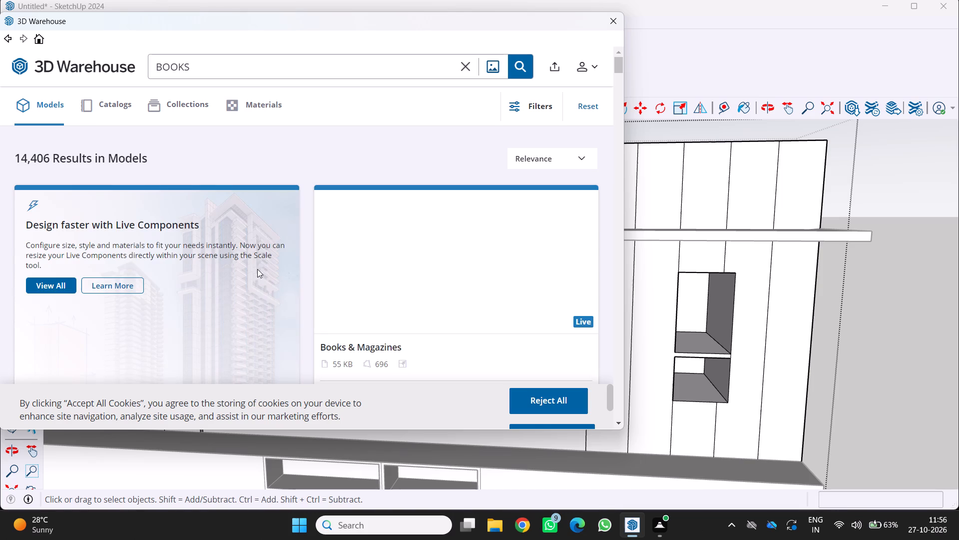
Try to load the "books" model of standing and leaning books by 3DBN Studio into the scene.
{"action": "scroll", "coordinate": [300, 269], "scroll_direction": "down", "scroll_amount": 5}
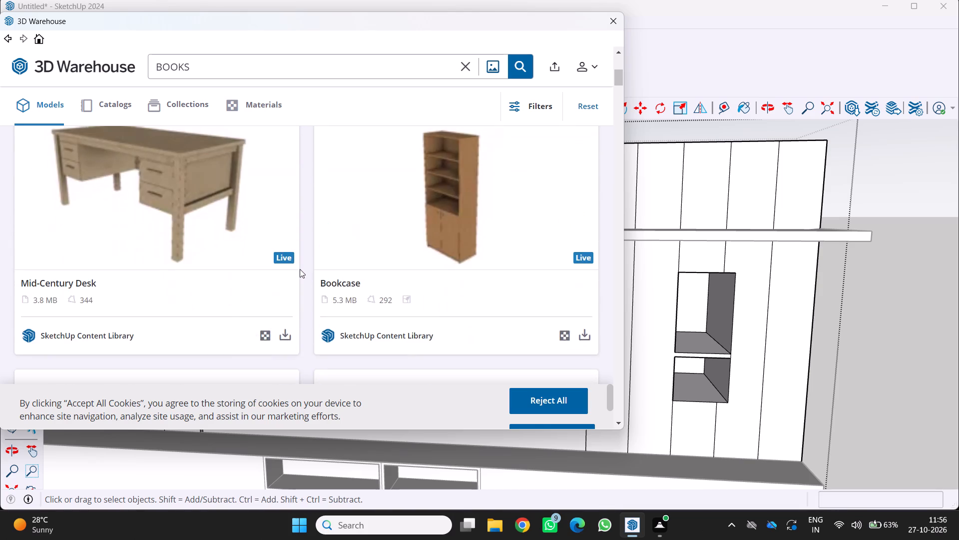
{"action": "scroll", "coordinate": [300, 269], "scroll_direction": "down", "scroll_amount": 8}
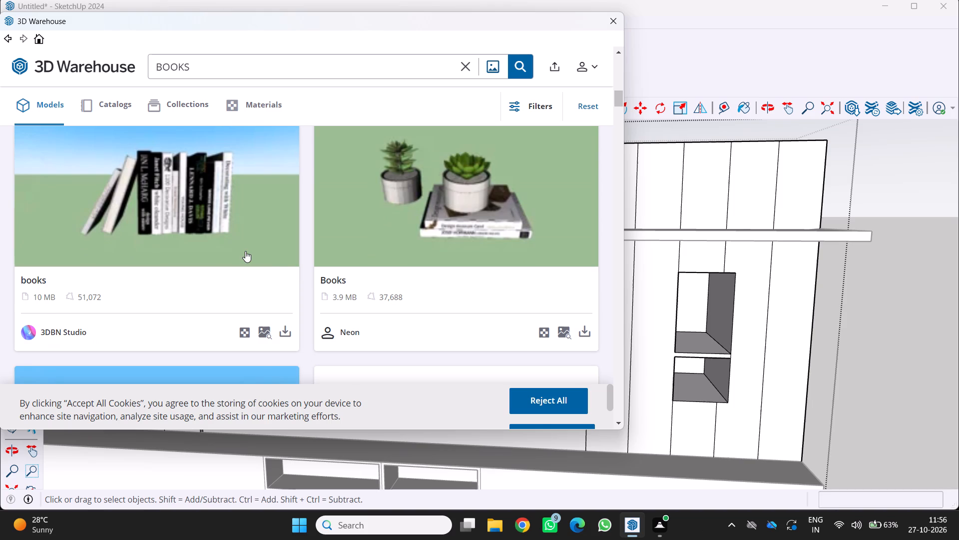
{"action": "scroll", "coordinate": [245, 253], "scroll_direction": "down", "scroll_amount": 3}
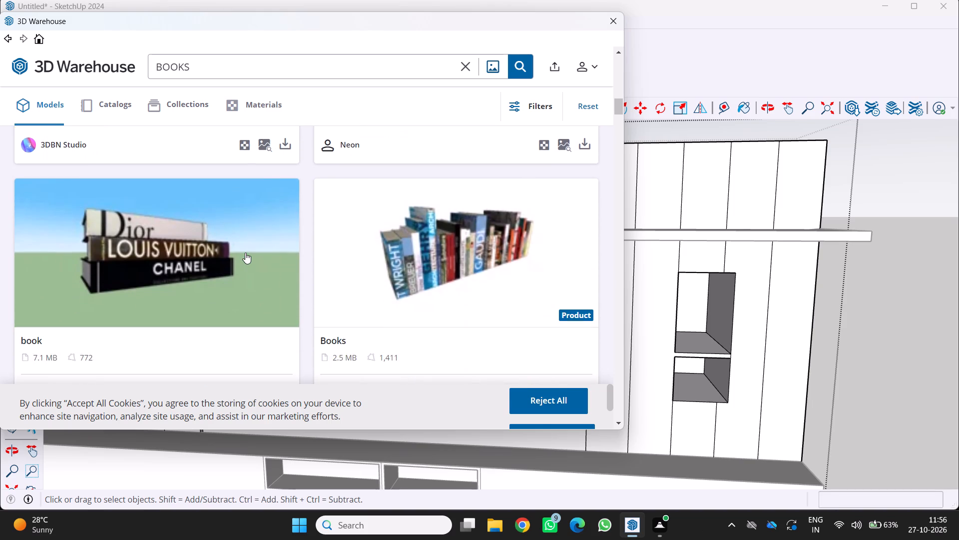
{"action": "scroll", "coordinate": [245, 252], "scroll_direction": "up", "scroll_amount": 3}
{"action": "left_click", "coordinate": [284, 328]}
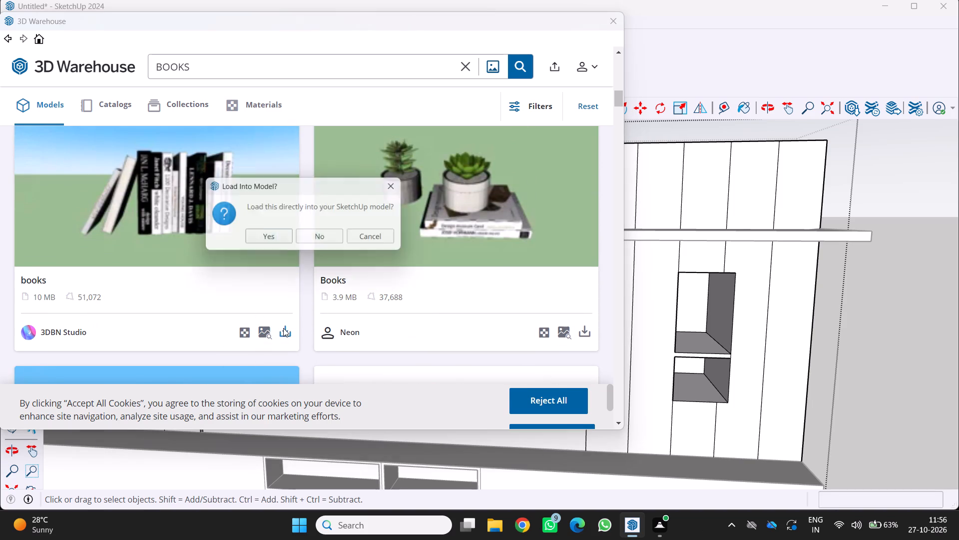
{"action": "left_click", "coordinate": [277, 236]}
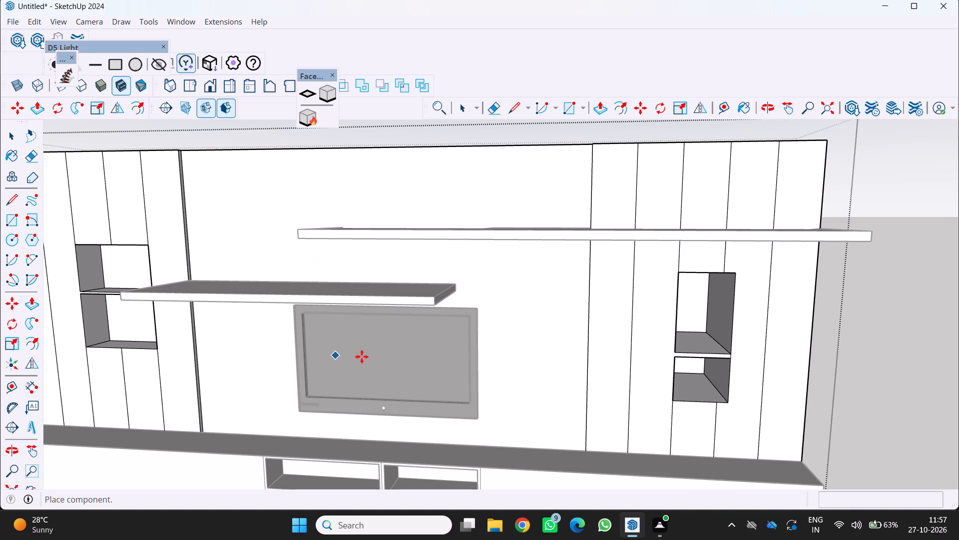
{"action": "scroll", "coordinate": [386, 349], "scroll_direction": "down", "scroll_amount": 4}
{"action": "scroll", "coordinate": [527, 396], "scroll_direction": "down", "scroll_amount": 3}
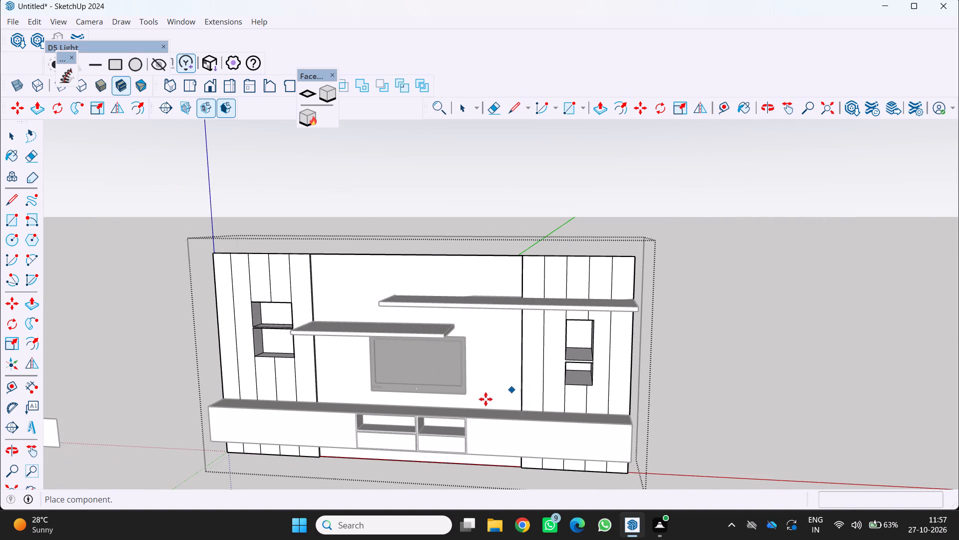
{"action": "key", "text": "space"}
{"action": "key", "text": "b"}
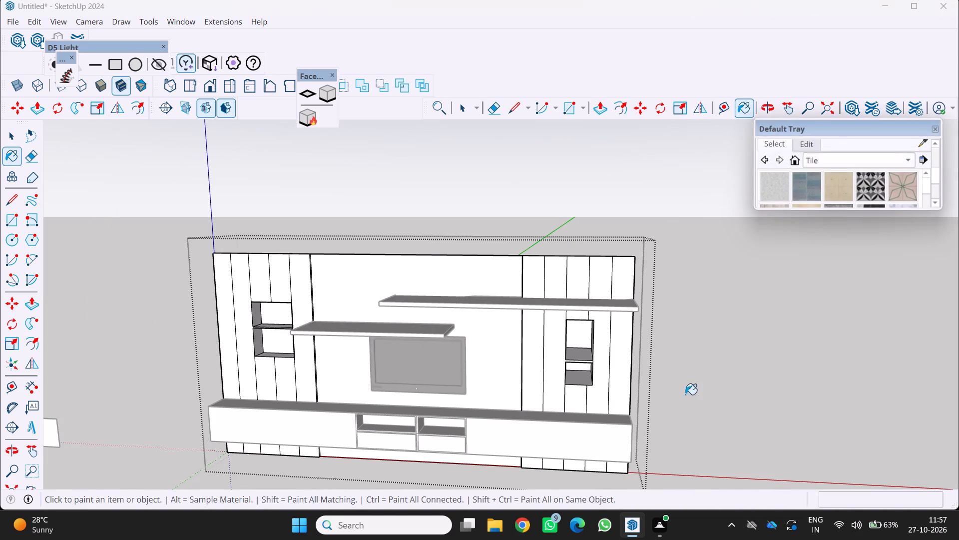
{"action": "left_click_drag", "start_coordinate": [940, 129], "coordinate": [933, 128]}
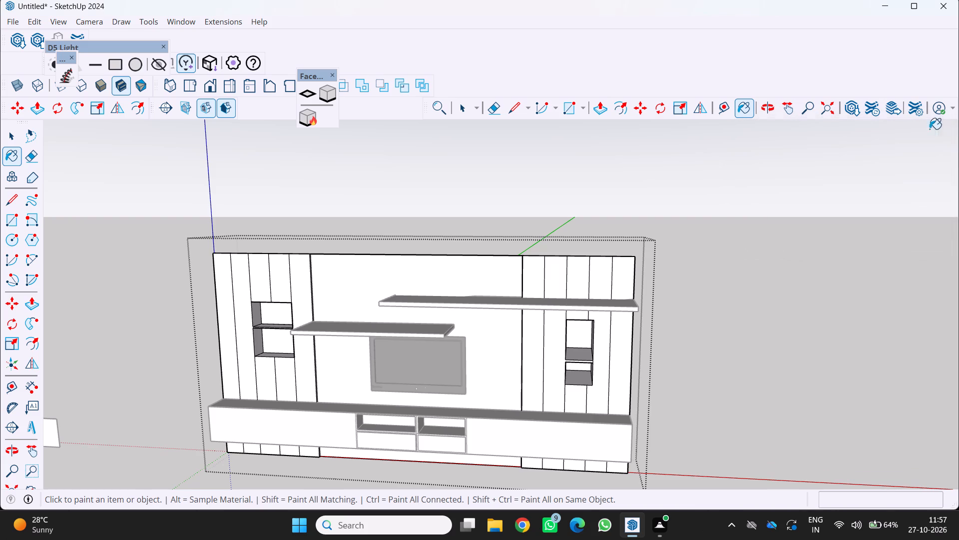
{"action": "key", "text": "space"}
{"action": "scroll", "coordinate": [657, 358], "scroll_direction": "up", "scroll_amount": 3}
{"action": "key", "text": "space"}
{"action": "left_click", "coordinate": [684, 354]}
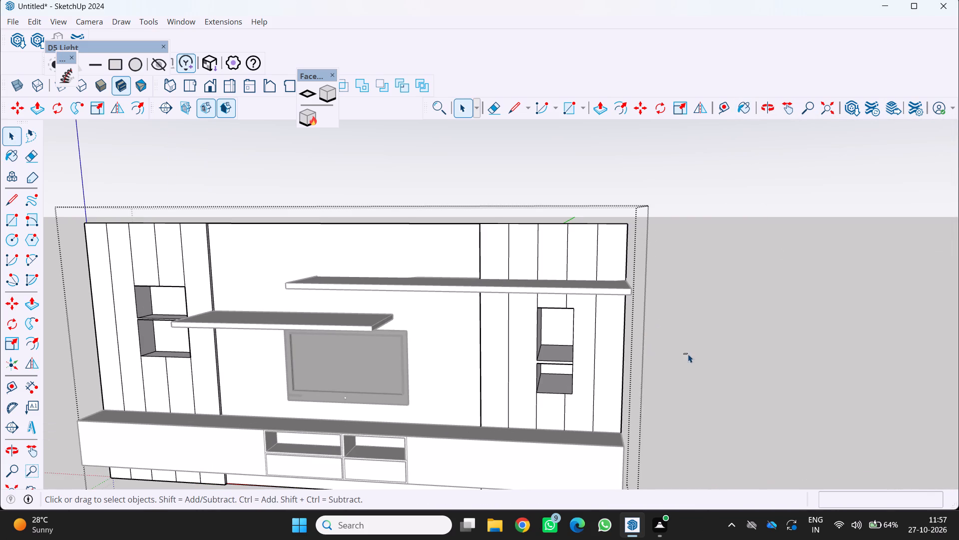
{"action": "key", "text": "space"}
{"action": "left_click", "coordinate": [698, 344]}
Examine the whole wall unit and its niches from the front, from above and at an angle.
{"action": "scroll", "coordinate": [694, 329], "scroll_direction": "down", "scroll_amount": 5}
{"action": "middle_click_drag", "start_coordinate": [671, 316], "coordinate": [649, 284]}
{"action": "middle_click", "coordinate": [647, 284]}
{"action": "scroll", "coordinate": [503, 393], "scroll_direction": "up", "scroll_amount": 7}
{"action": "scroll", "coordinate": [625, 368], "scroll_direction": "down", "scroll_amount": 7}
{"action": "scroll", "coordinate": [750, 332], "scroll_direction": "down", "scroll_amount": 3}
{"action": "middle_click_drag", "start_coordinate": [703, 349], "coordinate": [651, 367]}
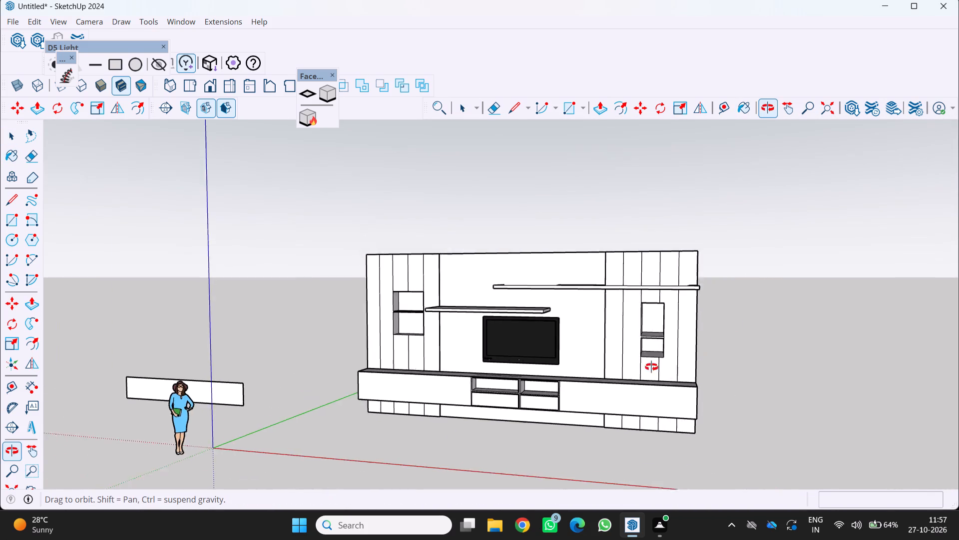
{"action": "middle_click_drag", "start_coordinate": [651, 367], "coordinate": [652, 374]}
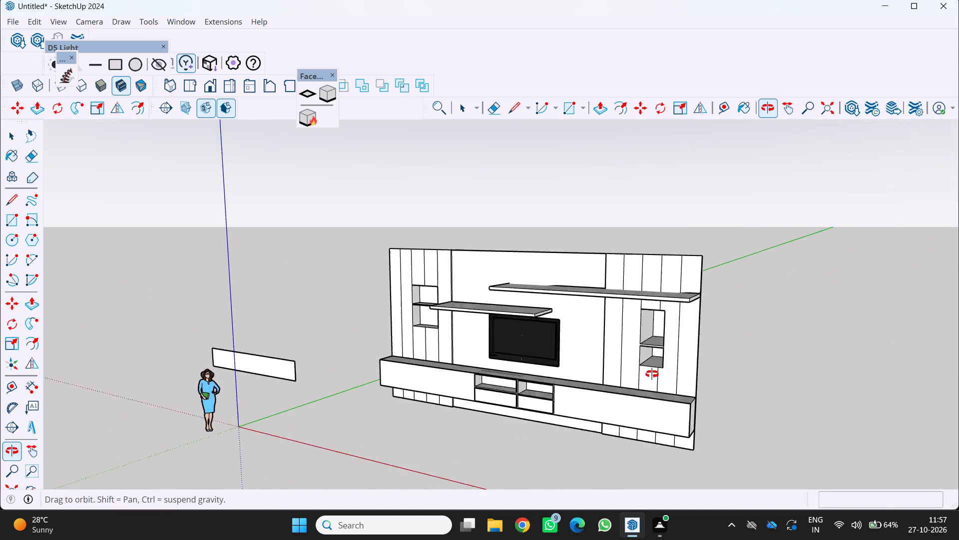
{"action": "middle_click_drag", "start_coordinate": [652, 374], "coordinate": [765, 346]}
{"action": "scroll", "coordinate": [652, 380], "scroll_direction": "up", "scroll_amount": 5}
{"action": "scroll", "coordinate": [584, 367], "scroll_direction": "down", "scroll_amount": 7}
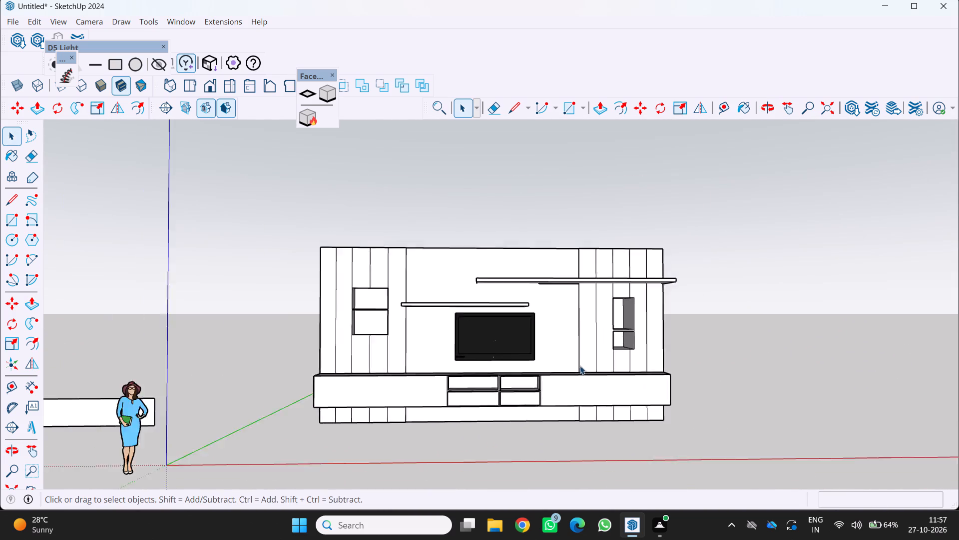
{"action": "scroll", "coordinate": [580, 365], "scroll_direction": "down", "scroll_amount": 2}
{"action": "scroll", "coordinate": [656, 330], "scroll_direction": "up", "scroll_amount": 3}
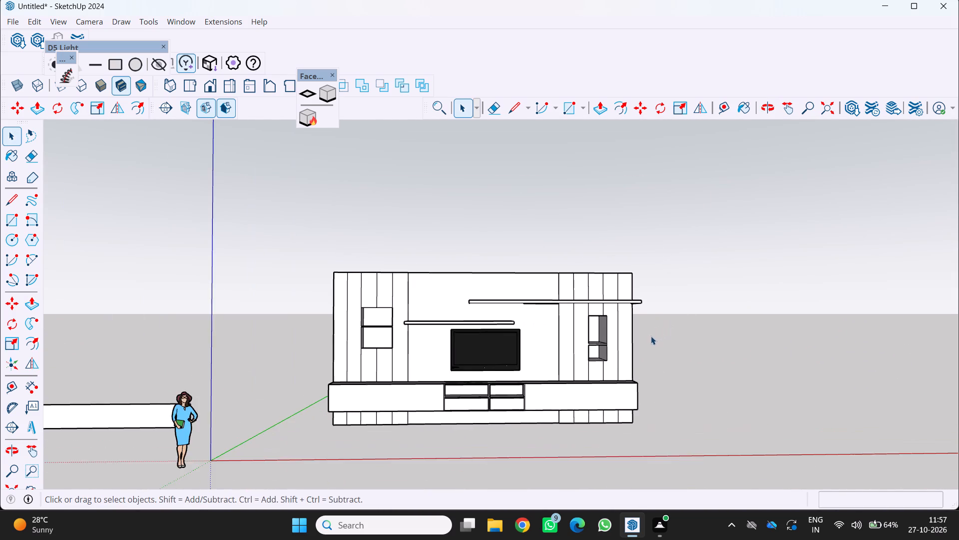
{"action": "scroll", "coordinate": [651, 338], "scroll_direction": "up", "scroll_amount": 1}
{"action": "middle_click_drag", "start_coordinate": [651, 338], "coordinate": [591, 366]}
{"action": "scroll", "coordinate": [601, 350], "scroll_direction": "up", "scroll_amount": 3}
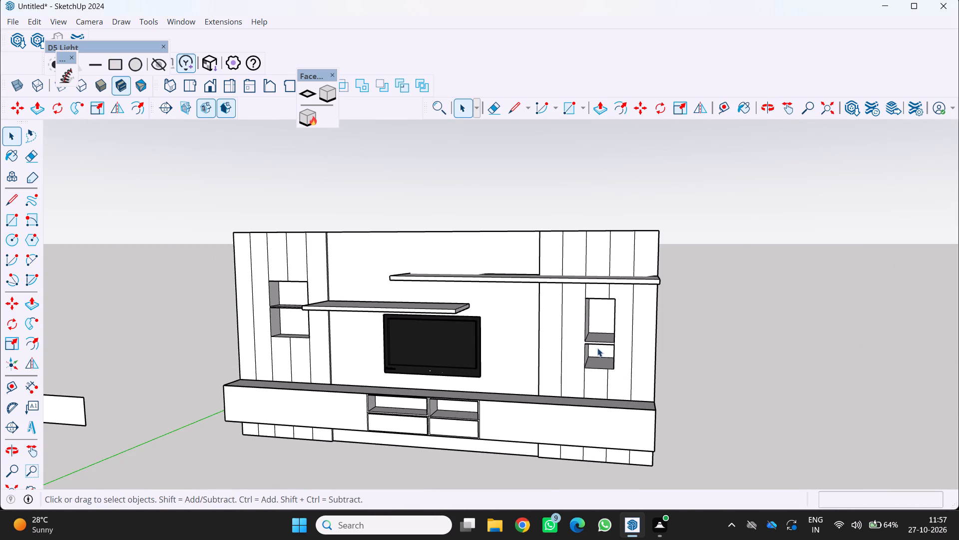
{"action": "scroll", "coordinate": [591, 359], "scroll_direction": "up", "scroll_amount": 3}
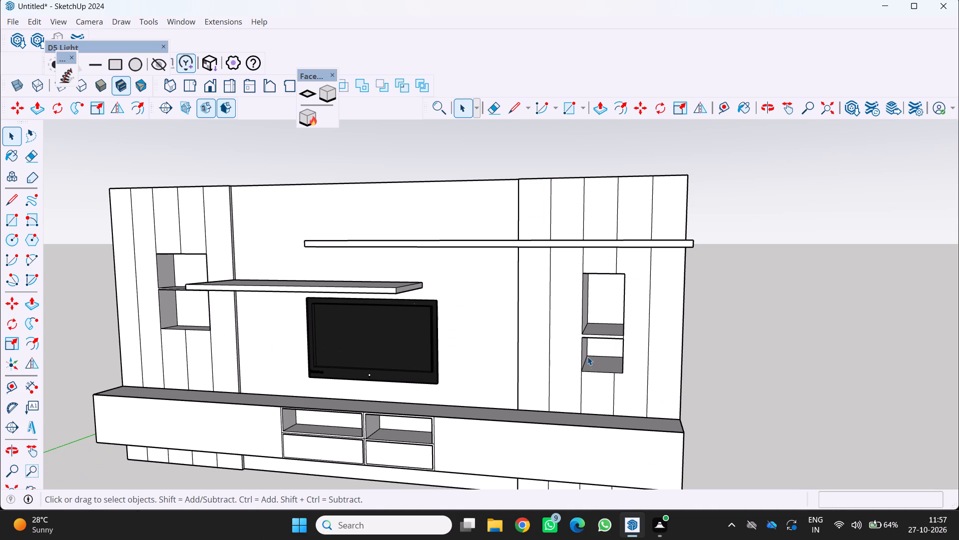
Push/Pull the back face of the right wall's upper niche about 3' 10 3/16" forward to make it shallow.
{"action": "key", "text": "p"}
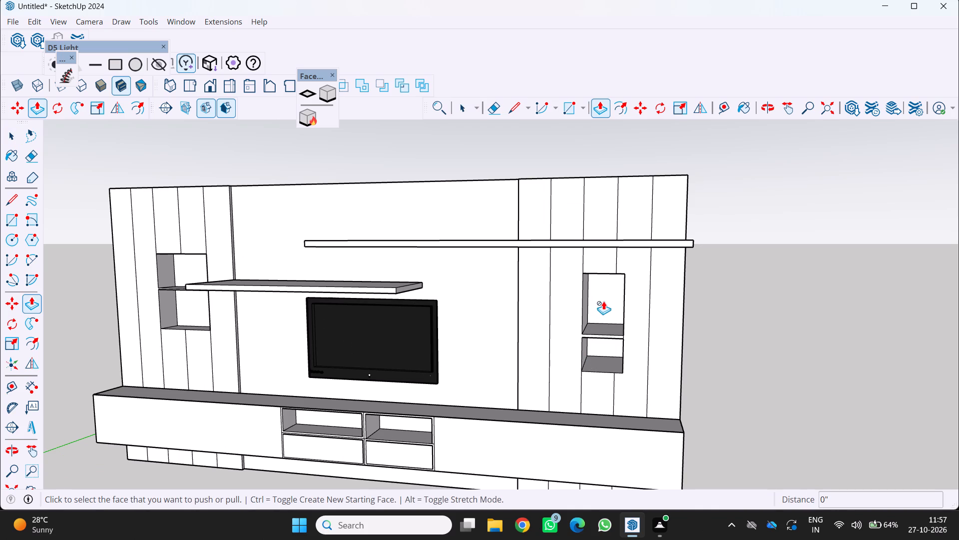
{"action": "key", "text": "space"}
{"action": "triple_click", "coordinate": [603, 312]}
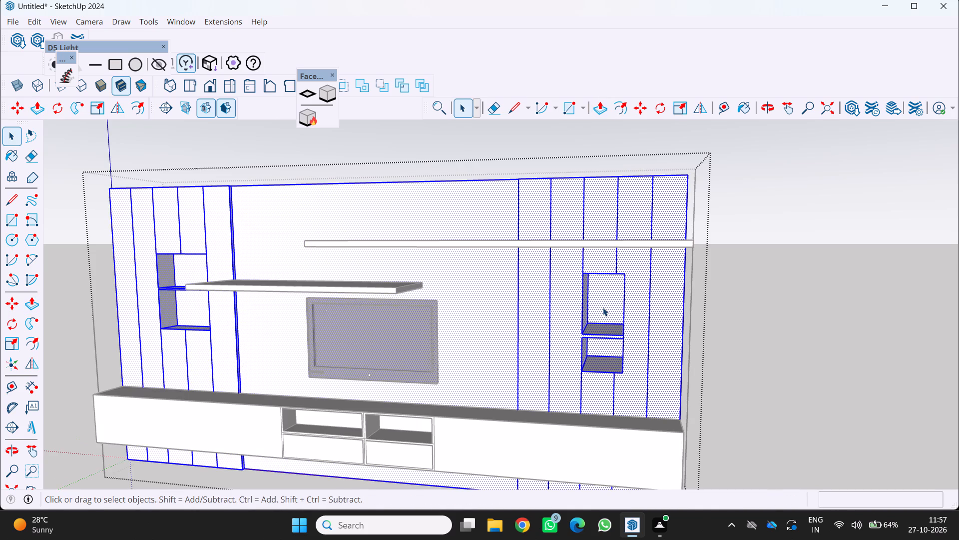
{"action": "key", "text": "p"}
{"action": "left_click_drag", "start_coordinate": [599, 294], "coordinate": [601, 302]}
{"action": "scroll", "coordinate": [597, 306], "scroll_direction": "up", "scroll_amount": 3}
{"action": "middle_click_drag", "start_coordinate": [597, 308], "coordinate": [573, 367]}
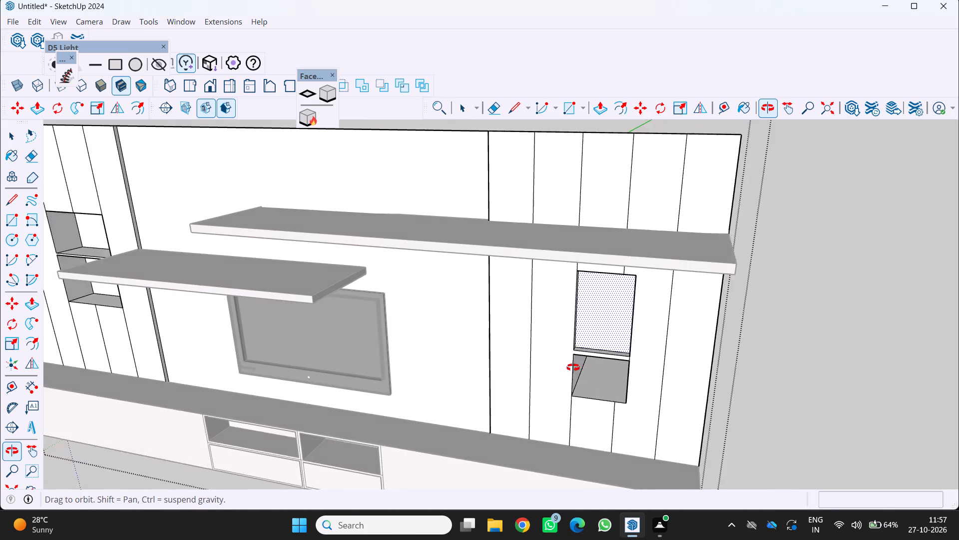
{"action": "middle_click_drag", "start_coordinate": [573, 367], "coordinate": [570, 368]}
{"action": "middle_click", "coordinate": [570, 368]}
{"action": "middle_click", "coordinate": [570, 368]}
{"action": "scroll", "coordinate": [649, 335], "scroll_direction": "down", "scroll_amount": 5}
{"action": "middle_click_drag", "start_coordinate": [660, 329], "coordinate": [419, 366]}
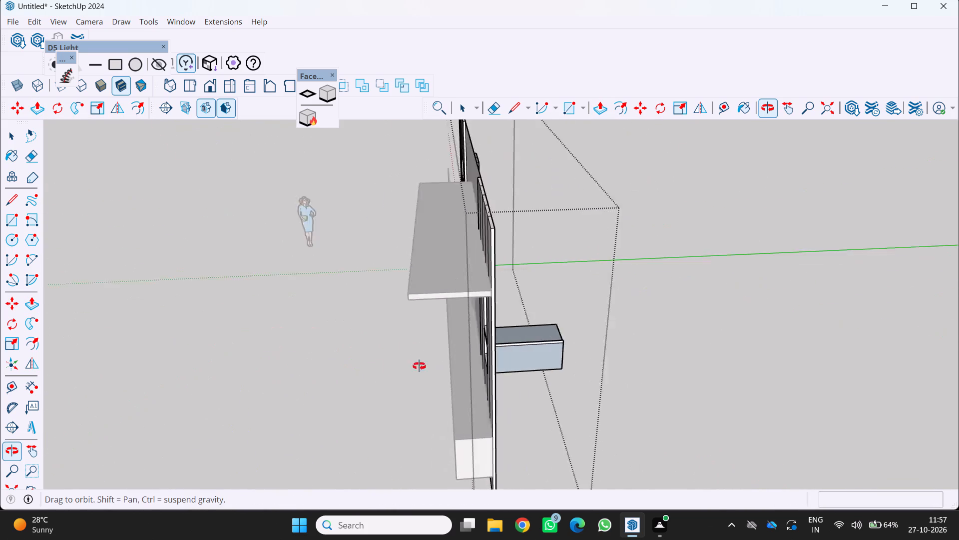
{"action": "middle_click_drag", "start_coordinate": [419, 366], "coordinate": [624, 346]}
Push/Pull the back face of the right wall's lower niche about 3' 10 3/8" forward to match the upper one.
{"action": "scroll", "coordinate": [602, 309], "scroll_direction": "up", "scroll_amount": 6}
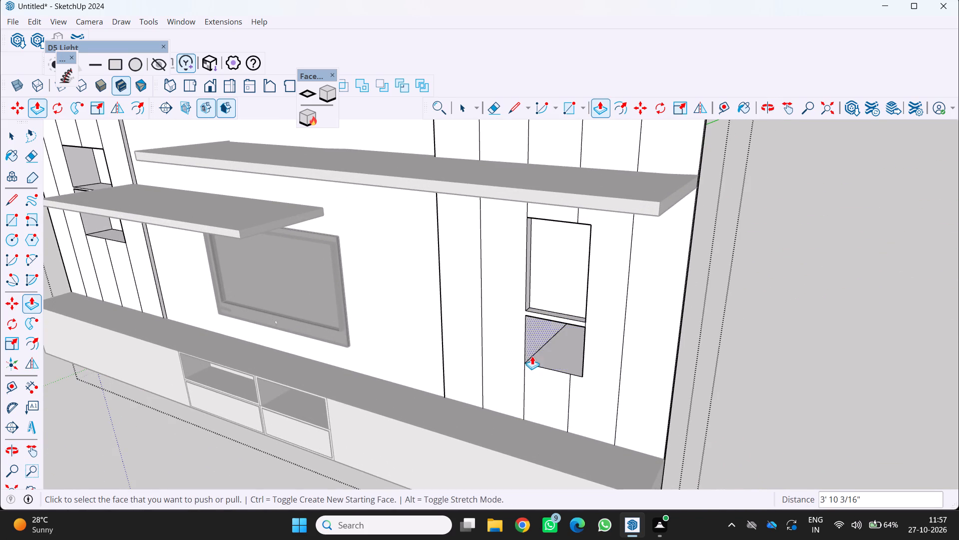
{"action": "scroll", "coordinate": [565, 376], "scroll_direction": "up", "scroll_amount": 3}
{"action": "scroll", "coordinate": [550, 332], "scroll_direction": "up", "scroll_amount": 5}
{"action": "middle_click_drag", "start_coordinate": [576, 328], "coordinate": [616, 321]}
{"action": "middle_click", "coordinate": [616, 321]}
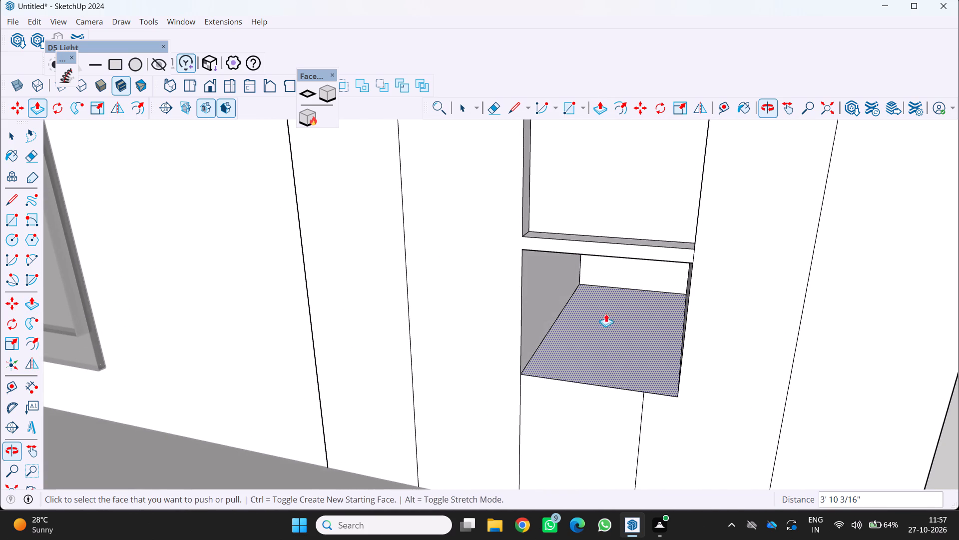
{"action": "scroll", "coordinate": [596, 285], "scroll_direction": "up", "scroll_amount": 3}
{"action": "left_click_drag", "start_coordinate": [606, 263], "coordinate": [582, 356]}
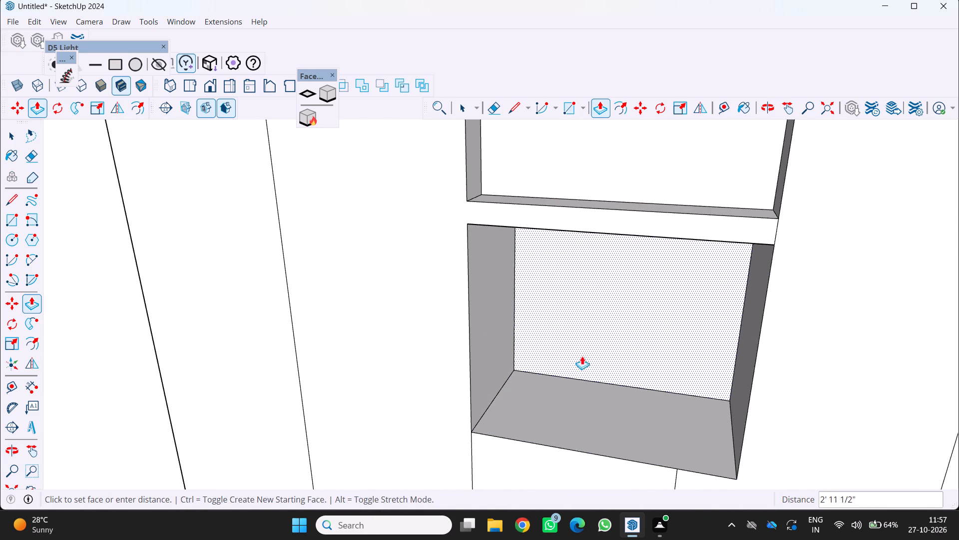
{"action": "left_click_drag", "start_coordinate": [582, 356], "coordinate": [562, 398]}
Examine the depth of the two right niches up close and within the whole wall unit.
{"action": "scroll", "coordinate": [557, 382], "scroll_direction": "down", "scroll_amount": 11}
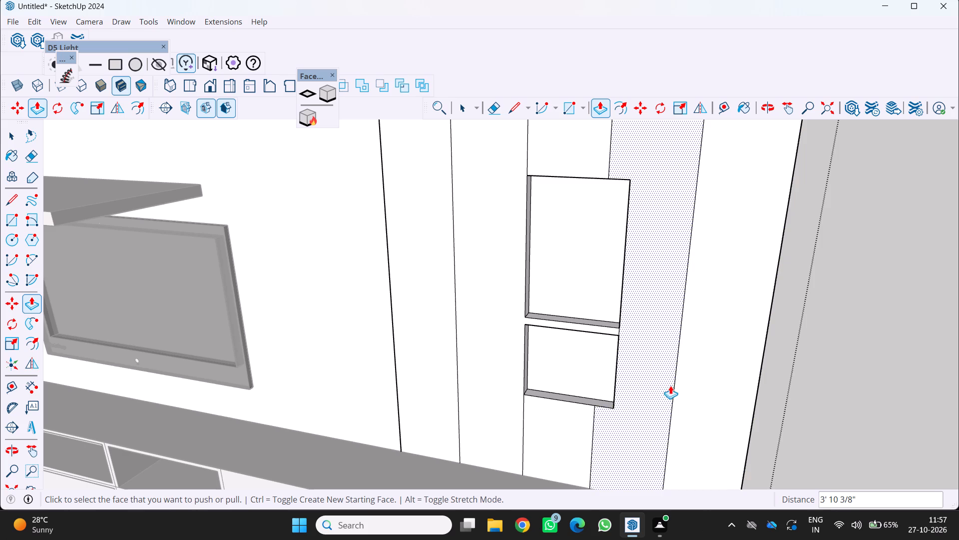
{"action": "scroll", "coordinate": [655, 357], "scroll_direction": "down", "scroll_amount": 3}
{"action": "scroll", "coordinate": [585, 320], "scroll_direction": "up", "scroll_amount": 1}
{"action": "middle_click_drag", "start_coordinate": [585, 320], "coordinate": [587, 276]}
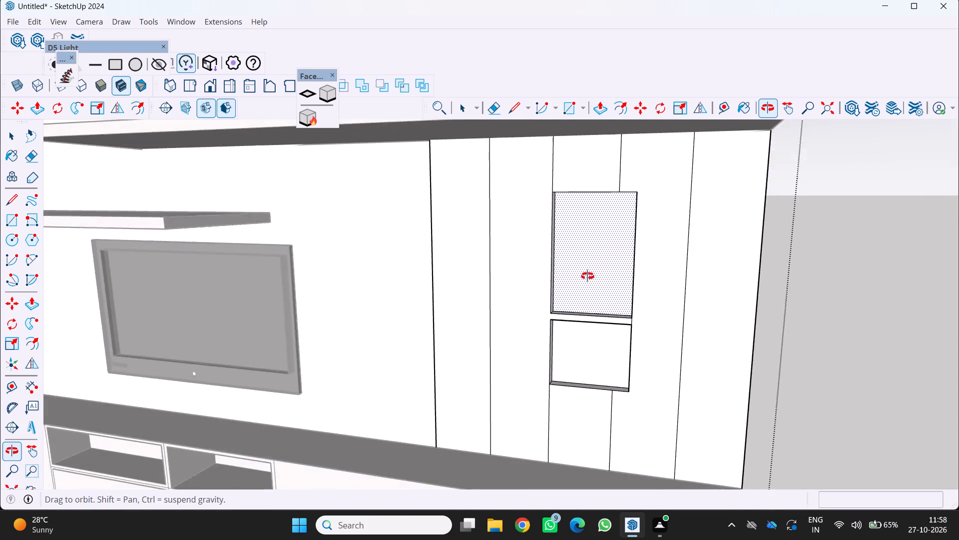
{"action": "middle_click_drag", "start_coordinate": [587, 276], "coordinate": [576, 292]}
{"action": "middle_click_drag", "start_coordinate": [573, 301], "coordinate": [573, 310]}
{"action": "scroll", "coordinate": [573, 310], "scroll_direction": "down", "scroll_amount": 4}
{"action": "scroll", "coordinate": [538, 330], "scroll_direction": "down", "scroll_amount": 3}
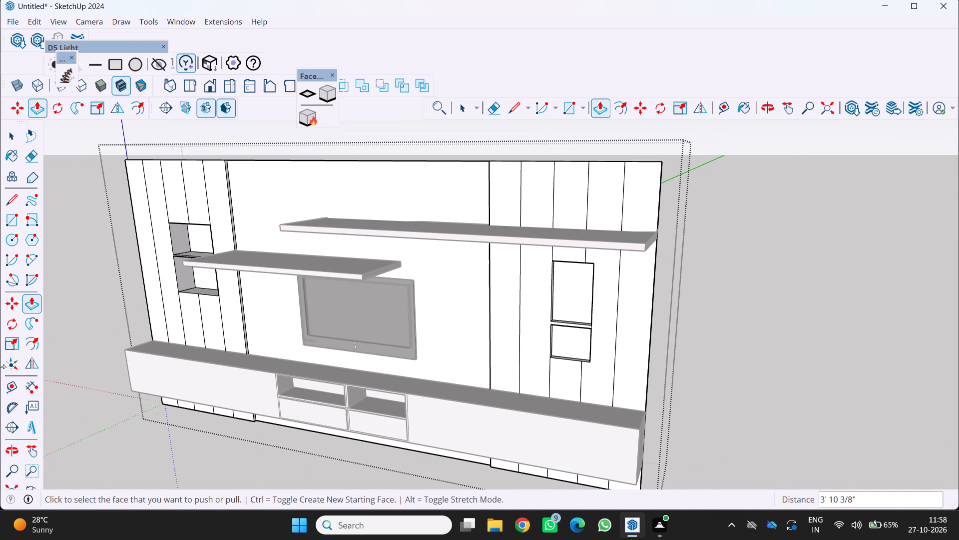
Reopen 3D Warehouse at the BOOKS model results and leave the wall unit's group editing.
{"action": "left_click", "coordinate": [174, 21]}
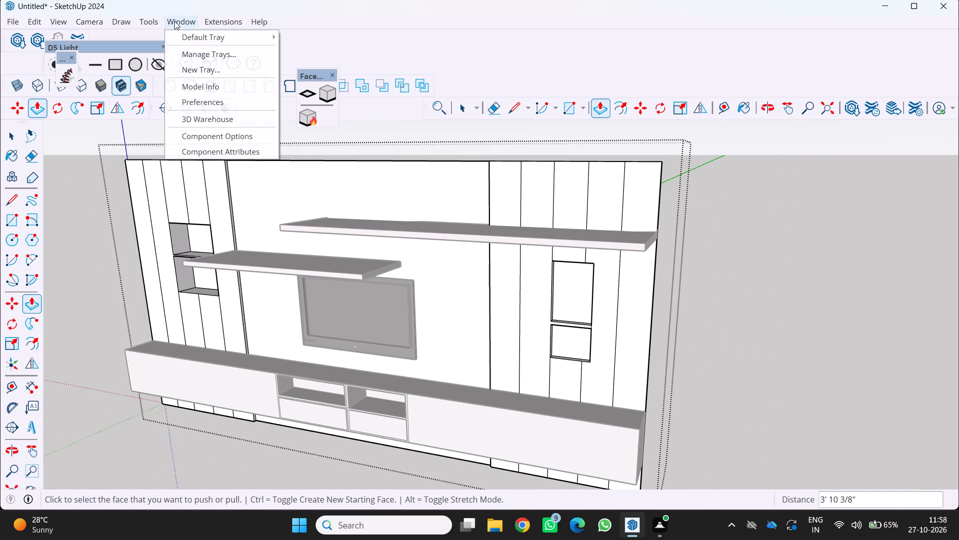
{"action": "left_click", "coordinate": [230, 119]}
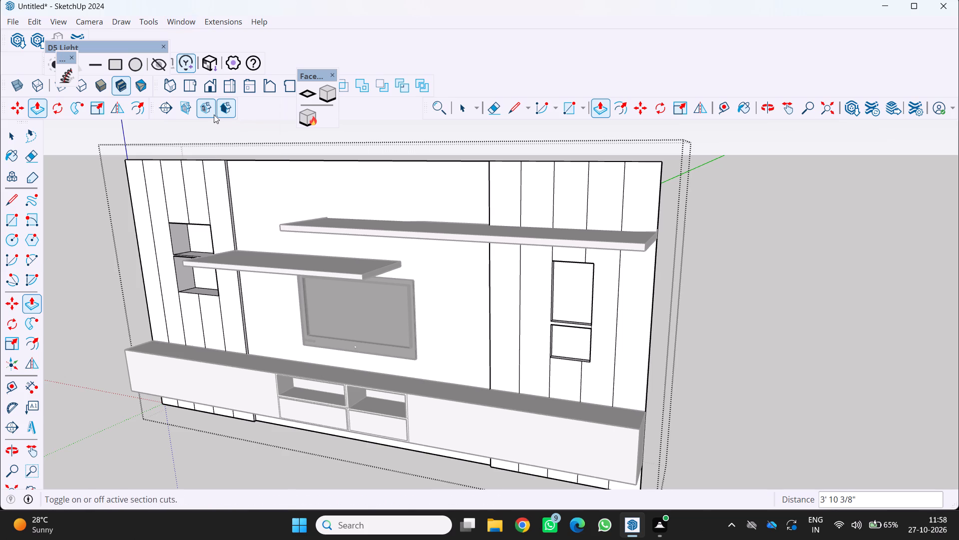
{"action": "scroll", "coordinate": [471, 233], "scroll_direction": "down", "scroll_amount": 2}
{"action": "middle_click_drag", "start_coordinate": [472, 267], "coordinate": [534, 281]}
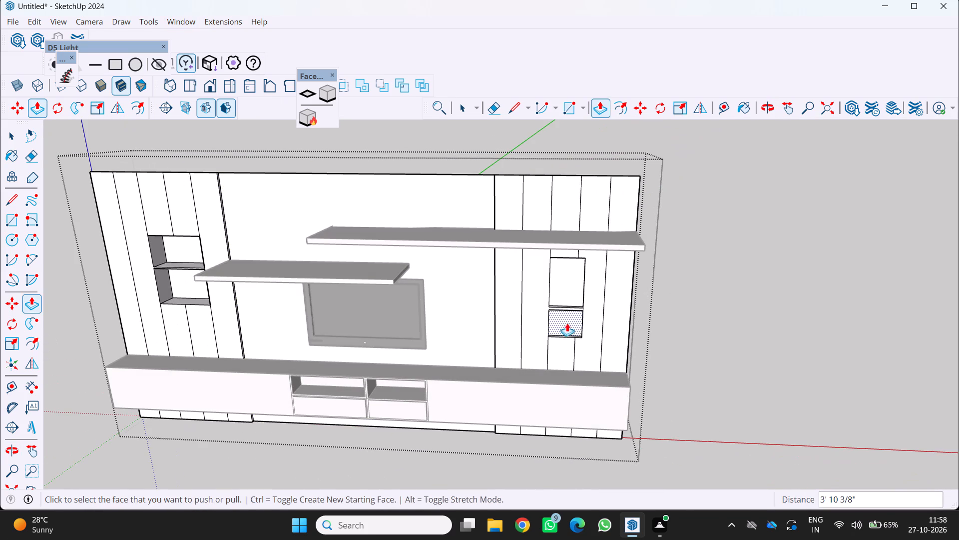
{"action": "key", "text": "space"}
{"action": "left_click", "coordinate": [674, 376]}
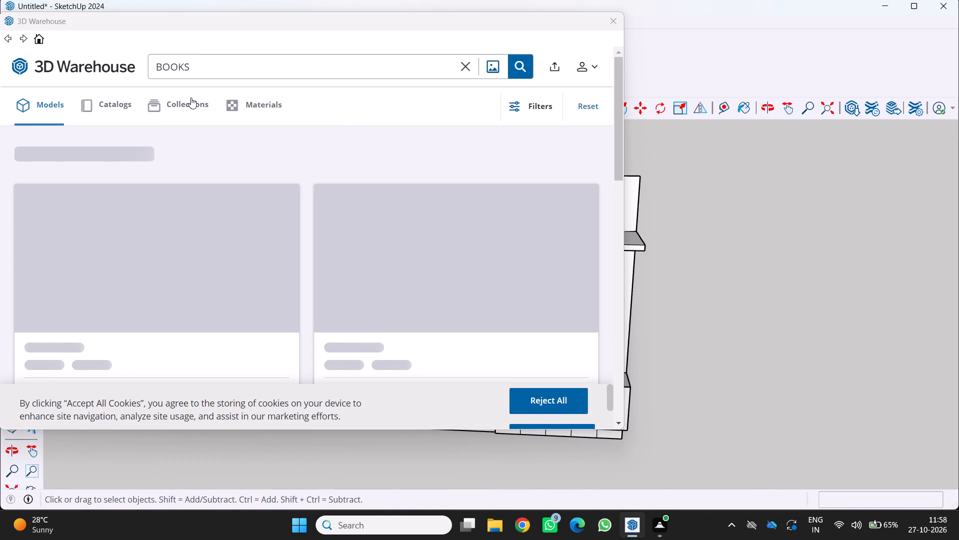
{"action": "left_click", "coordinate": [205, 71]}
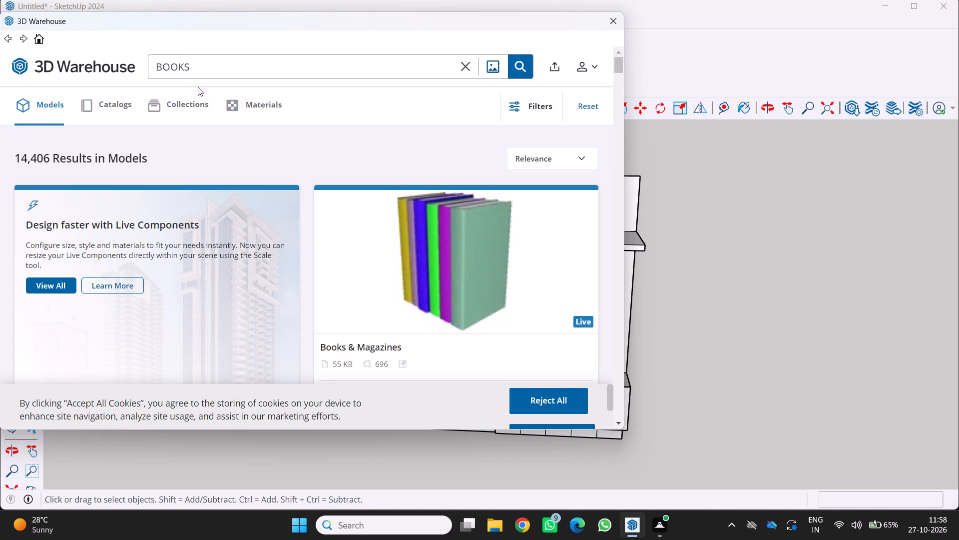
Download the 10 MB "books" model by 3DBN Studio from 3D Warehouse into the model and place it beside the wall unit's right end.
{"action": "scroll", "coordinate": [207, 306], "scroll_direction": "down", "scroll_amount": 9}
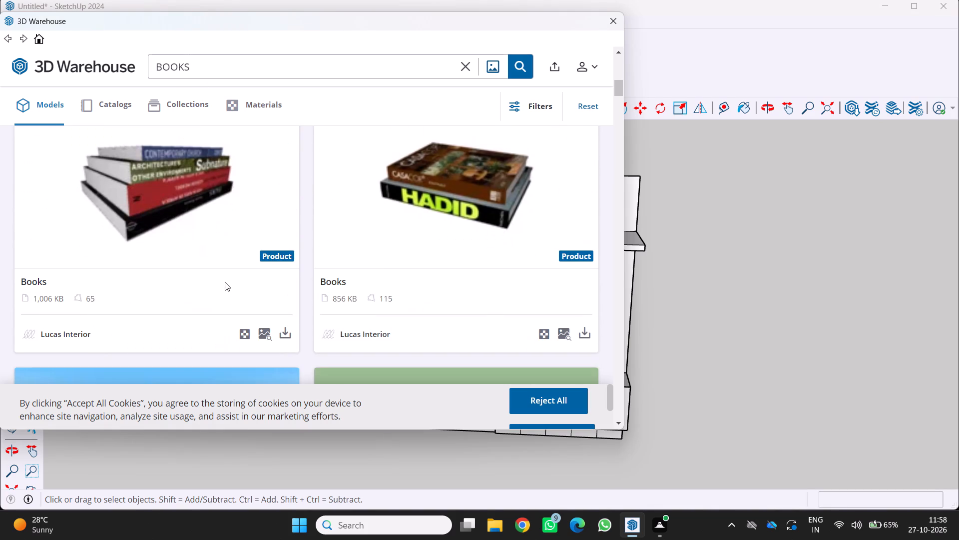
{"action": "scroll", "coordinate": [225, 281], "scroll_direction": "down", "scroll_amount": 4}
{"action": "left_click", "coordinate": [285, 330]}
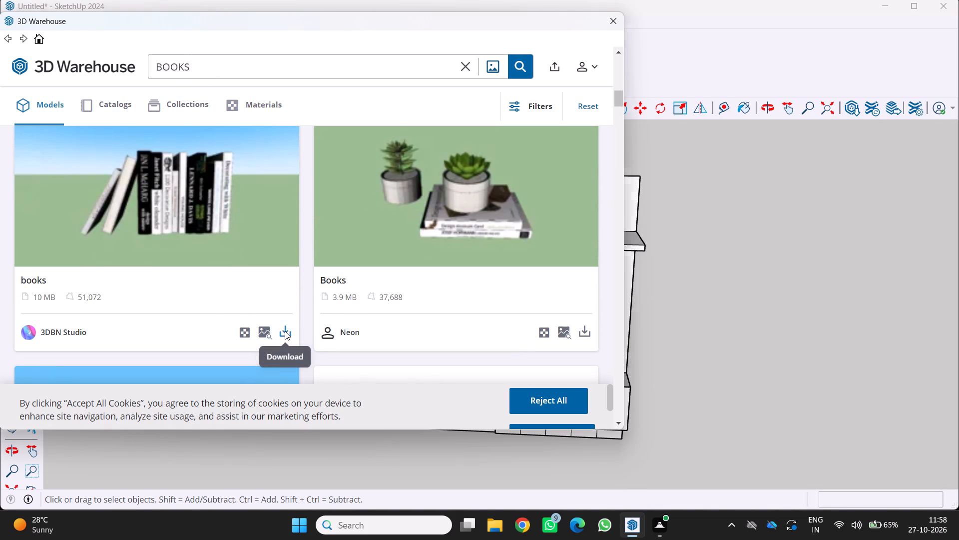
{"action": "left_click", "coordinate": [265, 240]}
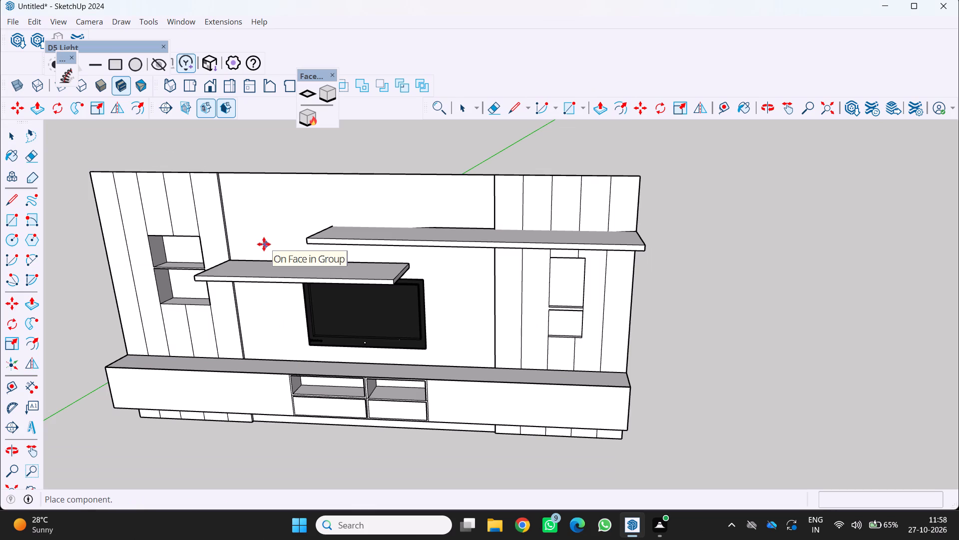
{"action": "scroll", "coordinate": [537, 328], "scroll_direction": "up", "scroll_amount": 2}
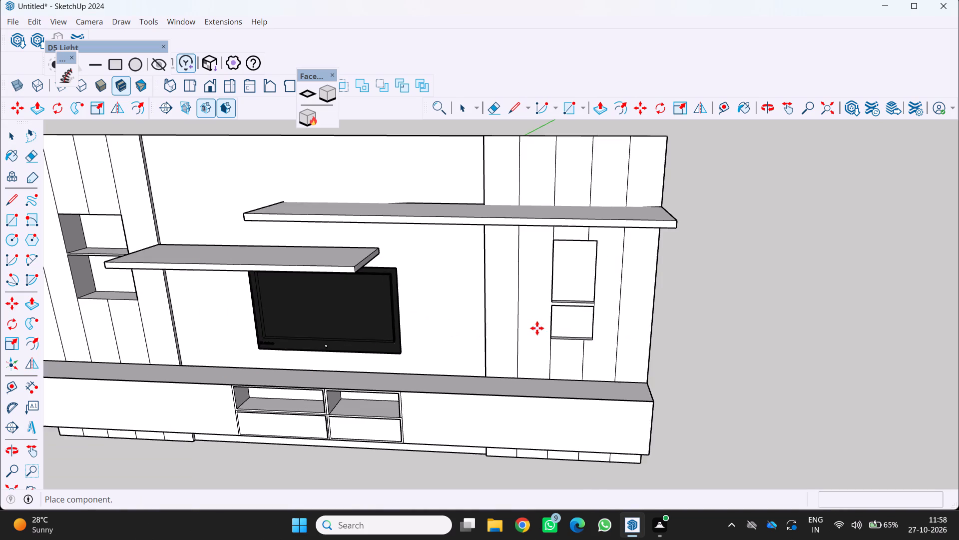
{"action": "scroll", "coordinate": [537, 328], "scroll_direction": "up", "scroll_amount": 7}
{"action": "scroll", "coordinate": [560, 338], "scroll_direction": "down", "scroll_amount": 5}
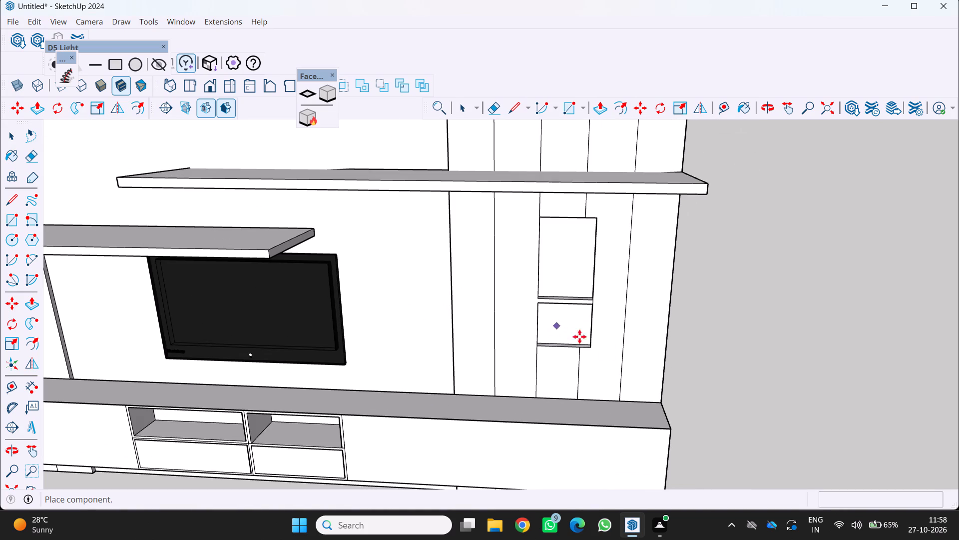
{"action": "left_click", "coordinate": [726, 414]}
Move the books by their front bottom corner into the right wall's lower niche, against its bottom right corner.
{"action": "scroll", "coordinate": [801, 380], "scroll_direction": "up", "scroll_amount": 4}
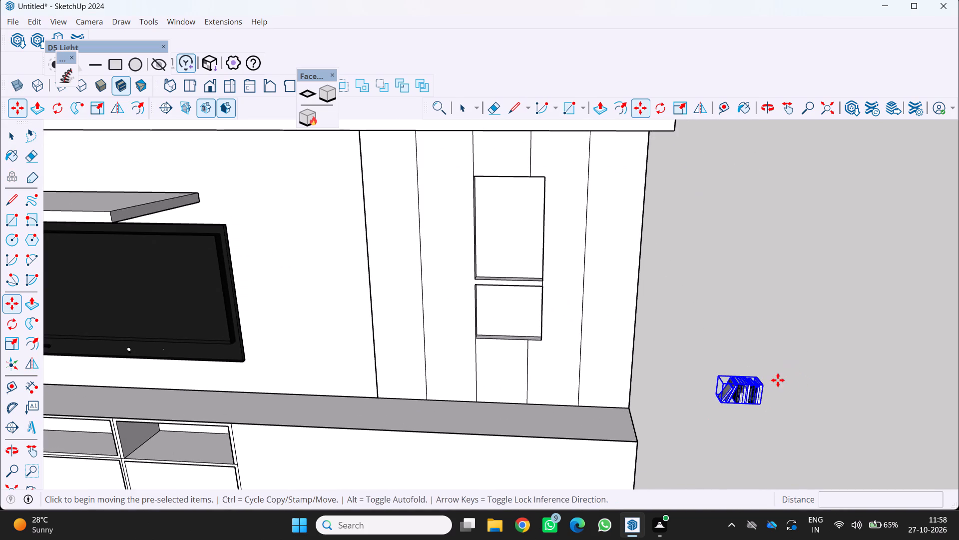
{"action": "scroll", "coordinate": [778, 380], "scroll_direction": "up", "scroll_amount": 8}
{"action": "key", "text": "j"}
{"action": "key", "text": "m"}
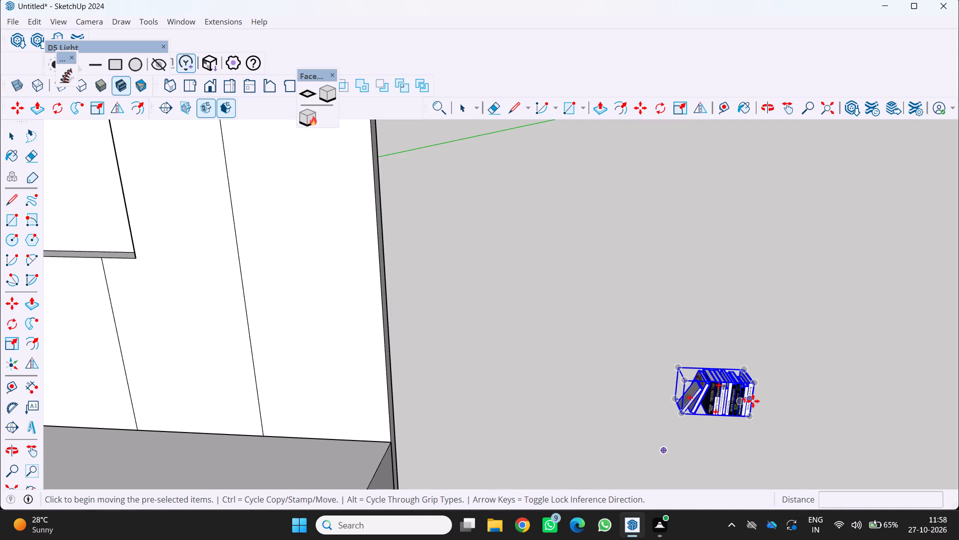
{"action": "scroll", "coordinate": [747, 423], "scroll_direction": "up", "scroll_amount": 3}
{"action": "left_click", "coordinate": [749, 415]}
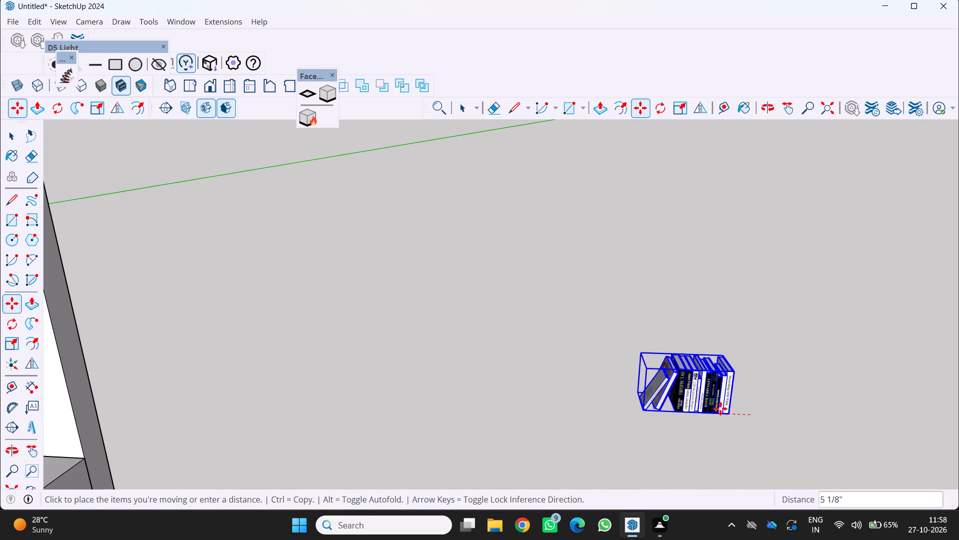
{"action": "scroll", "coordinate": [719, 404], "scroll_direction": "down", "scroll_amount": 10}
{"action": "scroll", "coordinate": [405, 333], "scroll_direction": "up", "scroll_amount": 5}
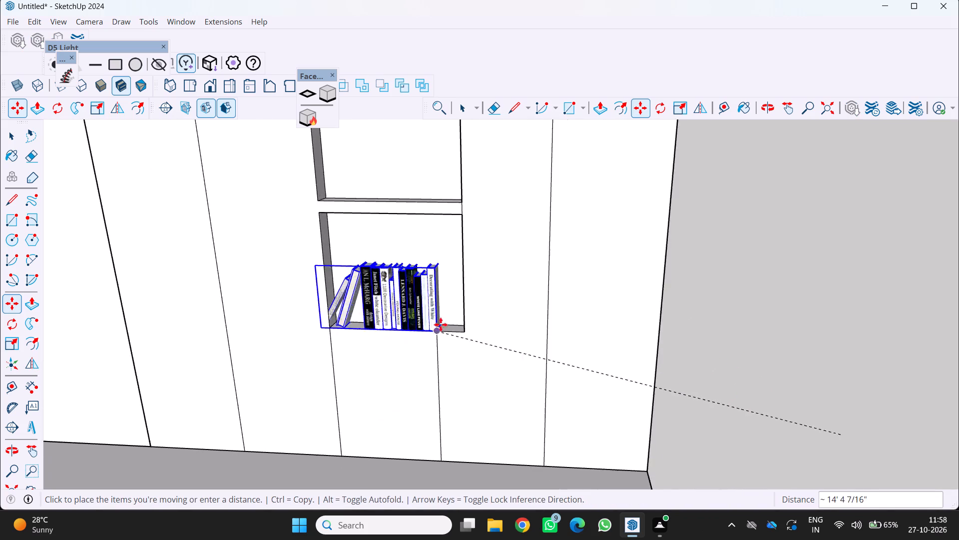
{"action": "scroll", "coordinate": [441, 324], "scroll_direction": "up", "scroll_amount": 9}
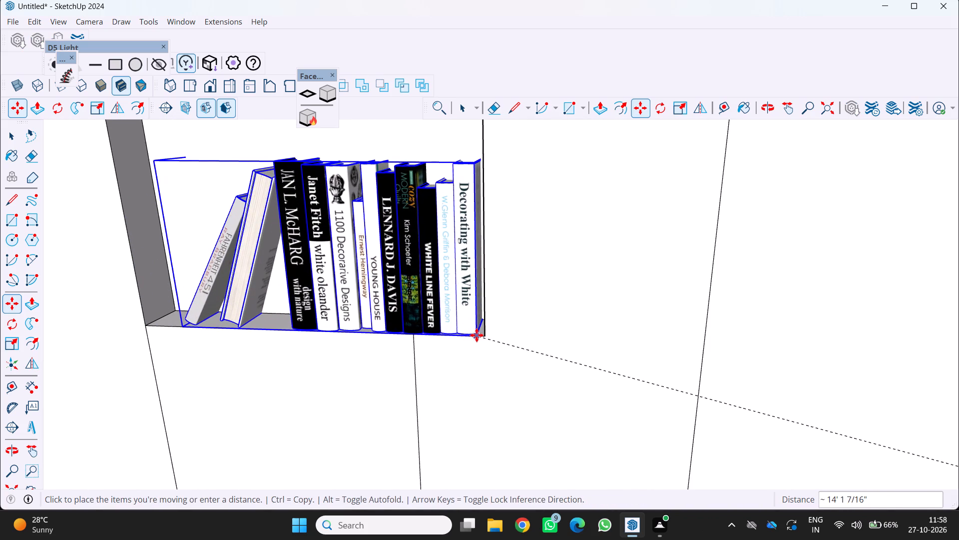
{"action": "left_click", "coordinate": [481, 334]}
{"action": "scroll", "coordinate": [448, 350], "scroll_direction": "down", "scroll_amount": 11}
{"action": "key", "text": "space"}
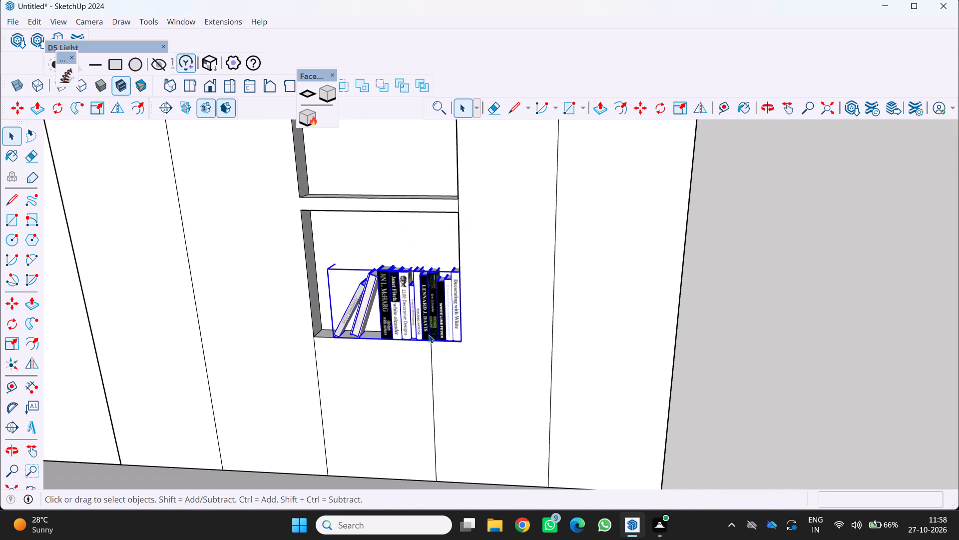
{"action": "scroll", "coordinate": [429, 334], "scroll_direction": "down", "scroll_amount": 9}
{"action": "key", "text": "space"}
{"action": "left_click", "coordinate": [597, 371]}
Examine how the books sit in the right wall's lower niche, checking their depth from the front, side and above.
{"action": "middle_click_drag", "start_coordinate": [574, 353], "coordinate": [614, 296]}
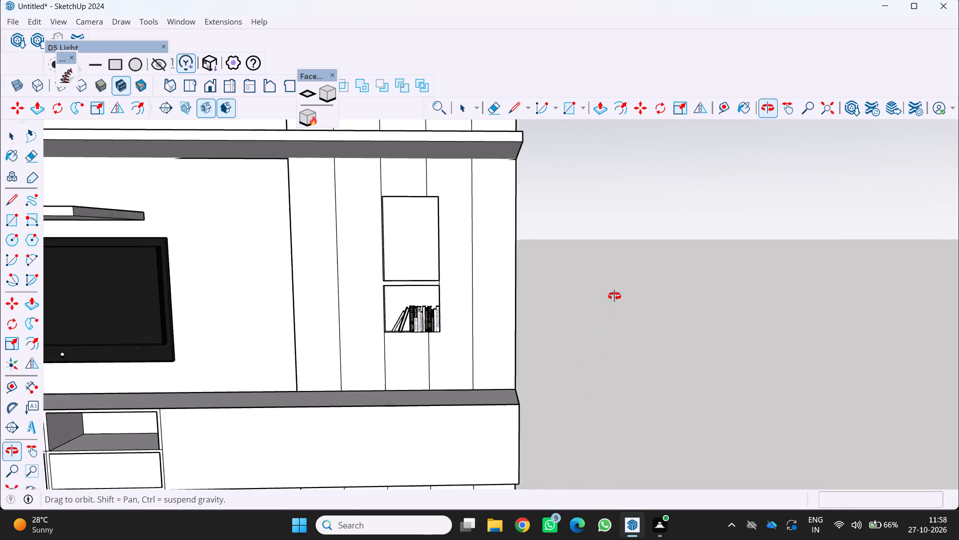
{"action": "middle_click_drag", "start_coordinate": [614, 296], "coordinate": [654, 257]}
{"action": "scroll", "coordinate": [536, 322], "scroll_direction": "down", "scroll_amount": 5}
{"action": "middle_click_drag", "start_coordinate": [526, 325], "coordinate": [519, 349]}
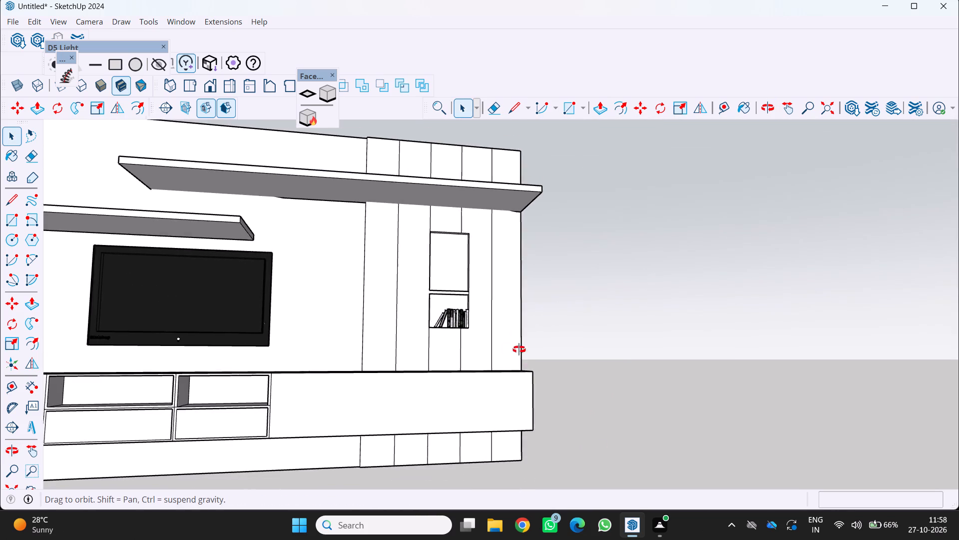
{"action": "middle_click_drag", "start_coordinate": [519, 349], "coordinate": [449, 393]}
{"action": "middle_click", "coordinate": [449, 393]}
{"action": "middle_click", "coordinate": [449, 393]}
{"action": "middle_click_drag", "start_coordinate": [441, 281], "coordinate": [492, 317]}
{"action": "scroll", "coordinate": [488, 206], "scroll_direction": "up", "scroll_amount": 1}
{"action": "middle_click_drag", "start_coordinate": [488, 206], "coordinate": [456, 219]}
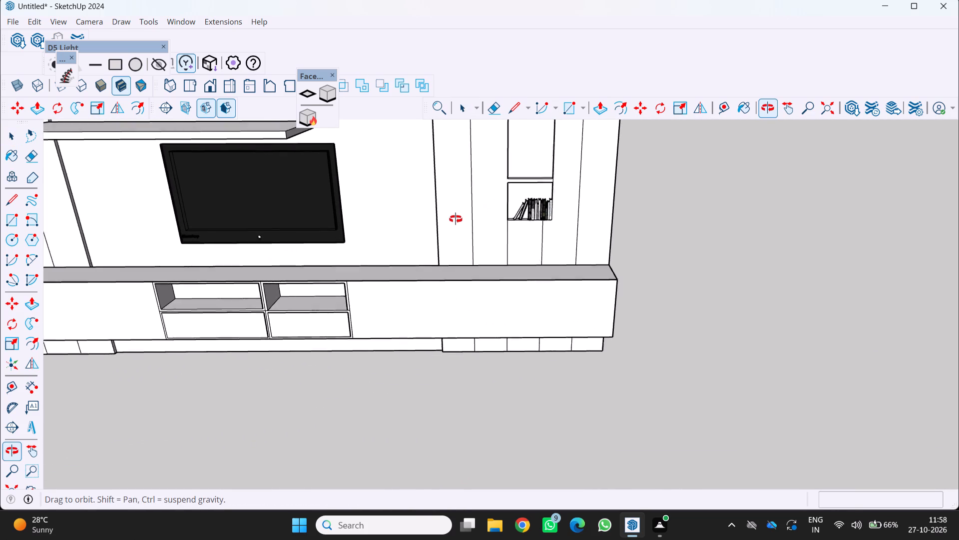
{"action": "middle_click_drag", "start_coordinate": [456, 219], "coordinate": [450, 221]}
{"action": "middle_click", "coordinate": [450, 221]}
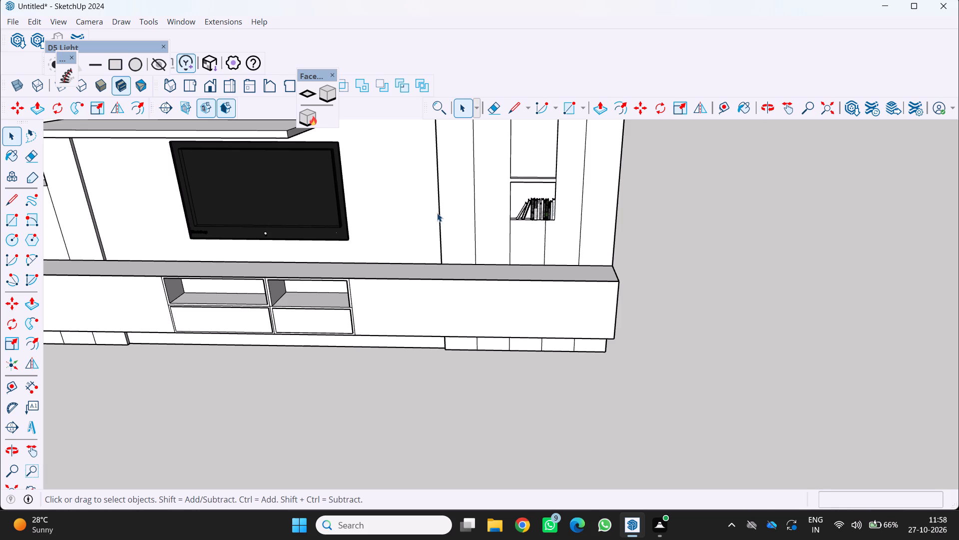
{"action": "scroll", "coordinate": [484, 168], "scroll_direction": "up", "scroll_amount": 1}
{"action": "middle_click_drag", "start_coordinate": [525, 194], "coordinate": [535, 218]}
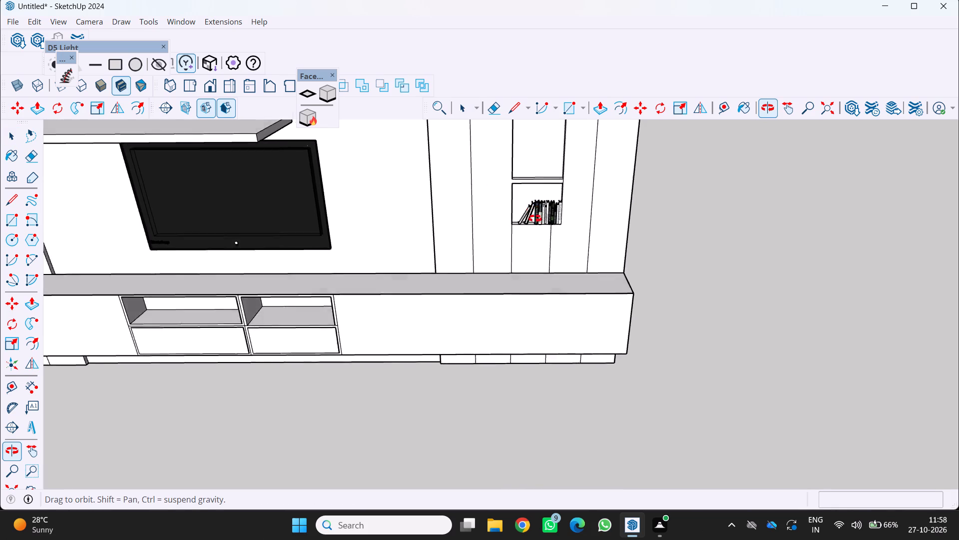
{"action": "middle_click_drag", "start_coordinate": [535, 218], "coordinate": [487, 214]}
{"action": "middle_click", "coordinate": [489, 212]}
{"action": "scroll", "coordinate": [544, 153], "scroll_direction": "up", "scroll_amount": 3}
{"action": "middle_click_drag", "start_coordinate": [534, 143], "coordinate": [496, 161]}
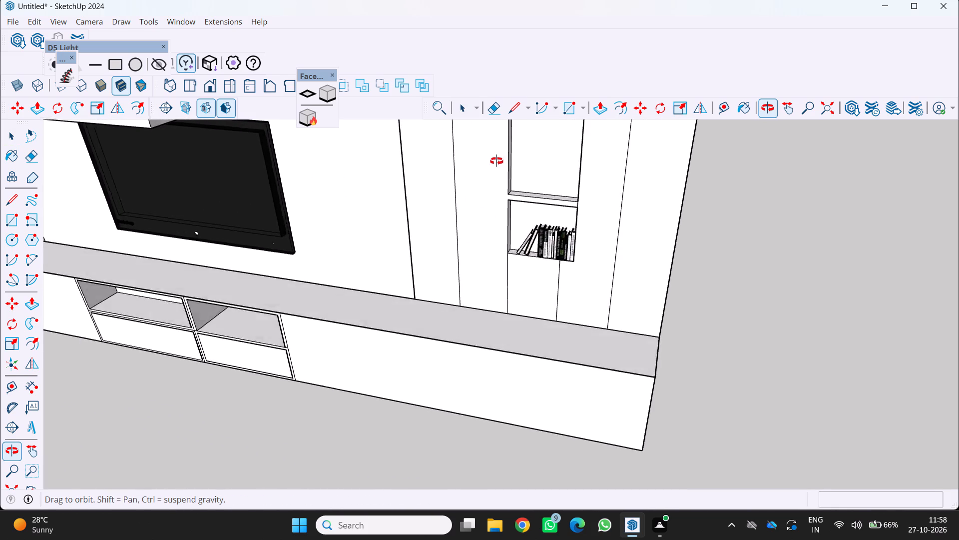
{"action": "middle_click_drag", "start_coordinate": [496, 161], "coordinate": [182, 197]}
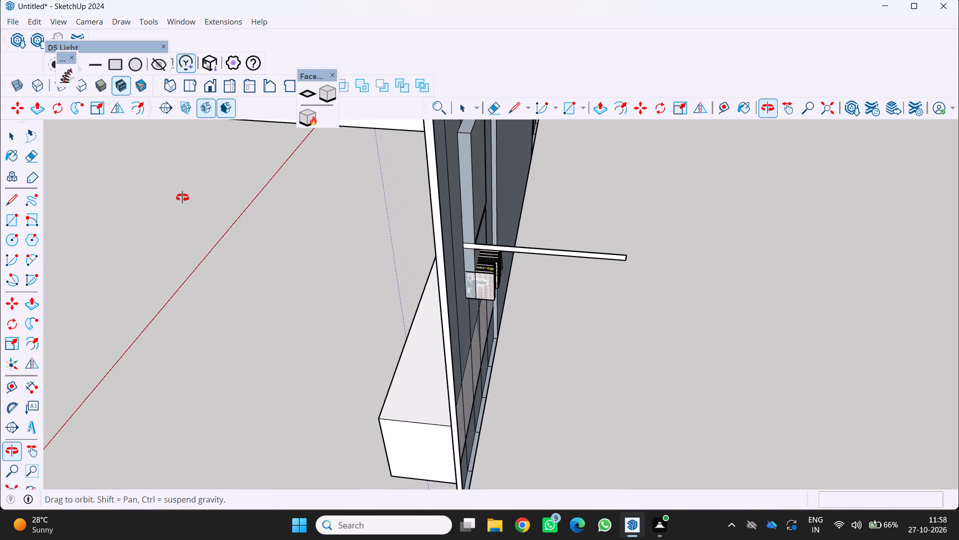
{"action": "middle_click_drag", "start_coordinate": [182, 197], "coordinate": [375, 250]}
{"action": "middle_click", "coordinate": [375, 250]}
{"action": "scroll", "coordinate": [375, 250], "scroll_direction": "down", "scroll_amount": 4}
{"action": "middle_click", "coordinate": [375, 250]}
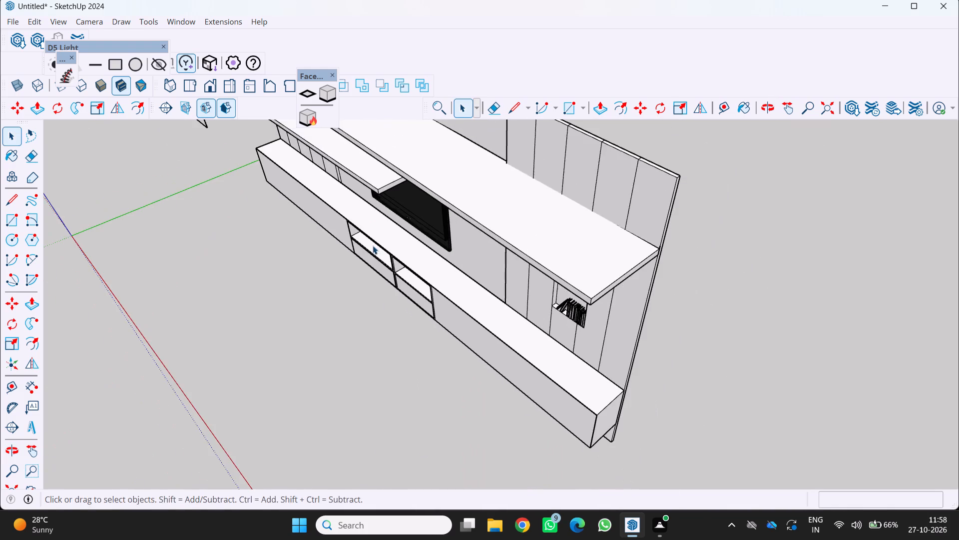
{"action": "middle_click_drag", "start_coordinate": [373, 245], "coordinate": [415, 227]}
{"action": "scroll", "coordinate": [449, 214], "scroll_direction": "up", "scroll_amount": 3}
{"action": "middle_click_drag", "start_coordinate": [453, 212], "coordinate": [475, 189]}
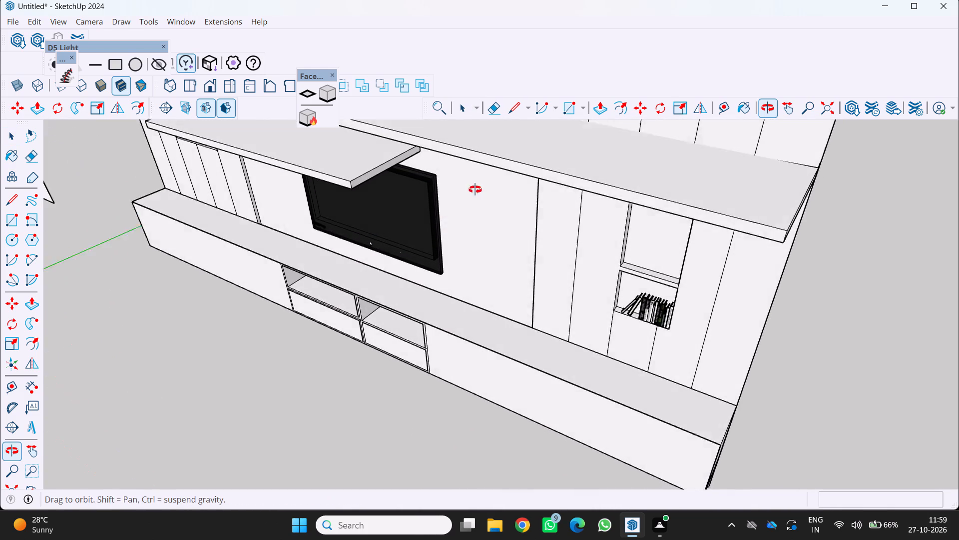
{"action": "middle_click_drag", "start_coordinate": [475, 189], "coordinate": [477, 187]}
{"action": "scroll", "coordinate": [736, 197], "scroll_direction": "up", "scroll_amount": 1}
{"action": "middle_click_drag", "start_coordinate": [735, 196], "coordinate": [717, 166]}
{"action": "scroll", "coordinate": [638, 231], "scroll_direction": "up", "scroll_amount": 3}
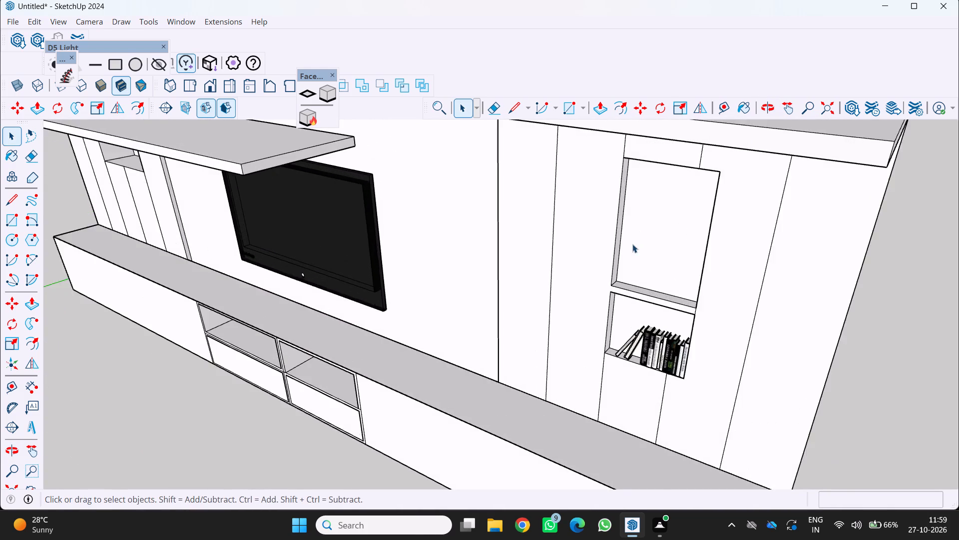
{"action": "scroll", "coordinate": [632, 244], "scroll_direction": "up", "scroll_amount": 3}
{"action": "middle_click_drag", "start_coordinate": [623, 261], "coordinate": [648, 271]}
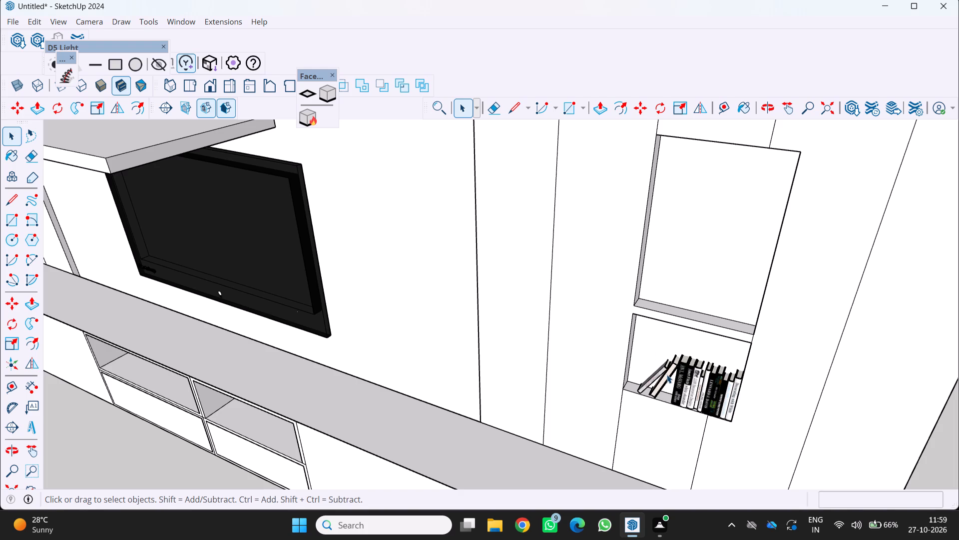
{"action": "scroll", "coordinate": [698, 411], "scroll_direction": "up", "scroll_amount": 6}
Move the books out of the lower niche to the open floor in front of the wall unit, about 37' away.
{"action": "left_click", "coordinate": [699, 398]}
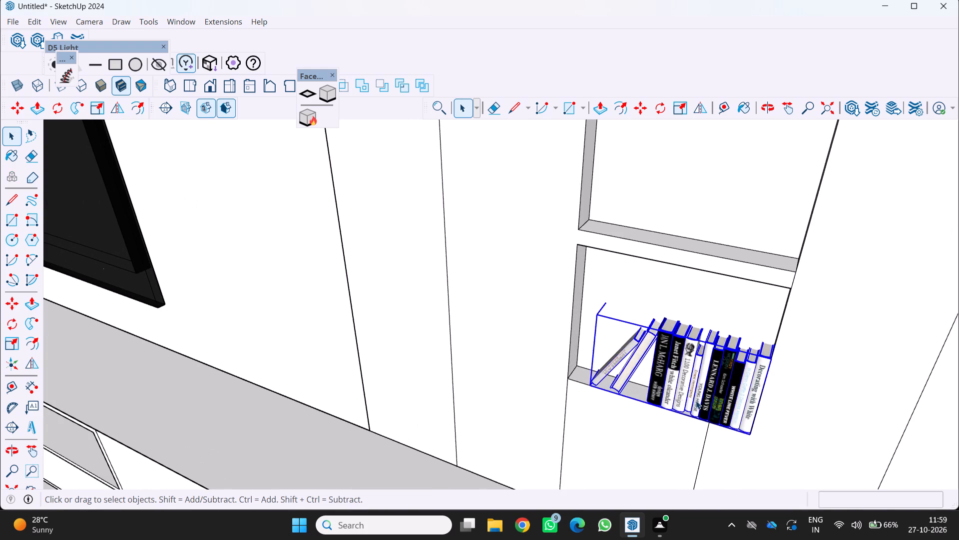
{"action": "key", "text": "m"}
{"action": "scroll", "coordinate": [740, 436], "scroll_direction": "up", "scroll_amount": 3}
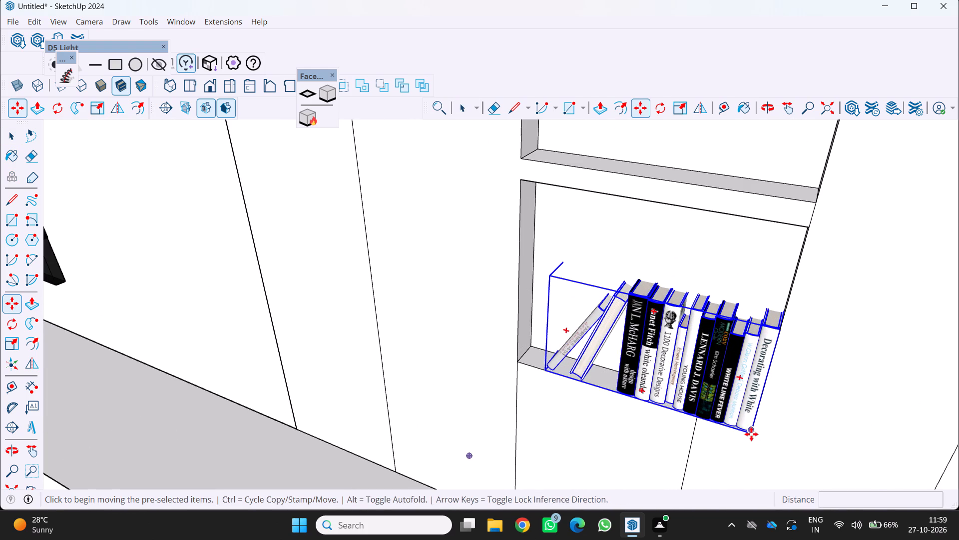
{"action": "left_click", "coordinate": [751, 434]}
{"action": "left_click", "coordinate": [750, 438]}
{"action": "scroll", "coordinate": [663, 400], "scroll_direction": "down", "scroll_amount": 5}
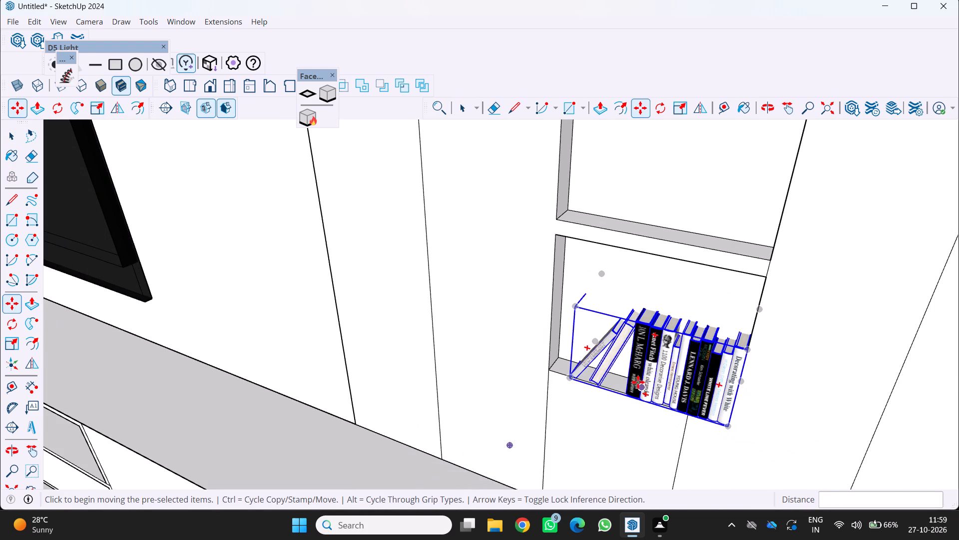
{"action": "key", "text": "m"}
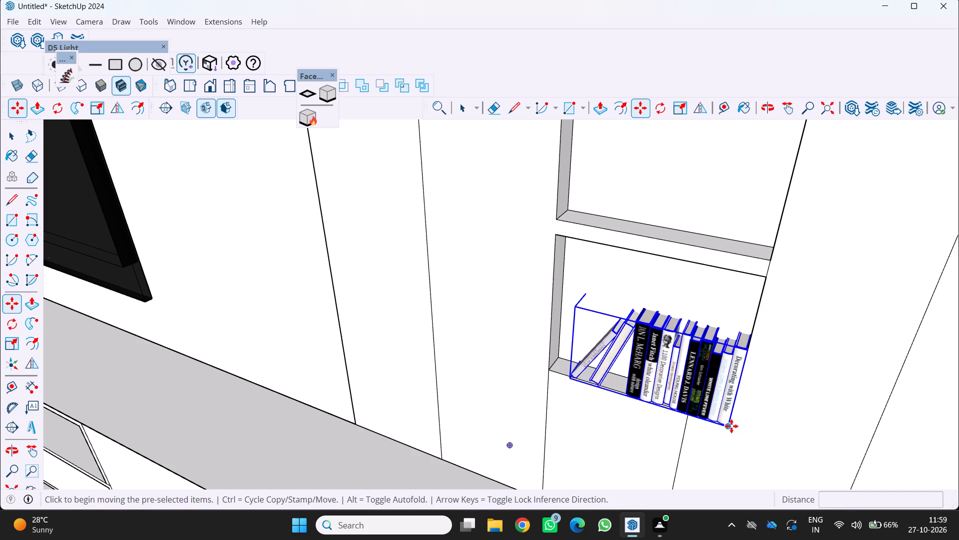
{"action": "left_click", "coordinate": [730, 425]}
{"action": "scroll", "coordinate": [721, 416], "scroll_direction": "down", "scroll_amount": 20}
{"action": "scroll", "coordinate": [721, 416], "scroll_direction": "down", "scroll_amount": 6}
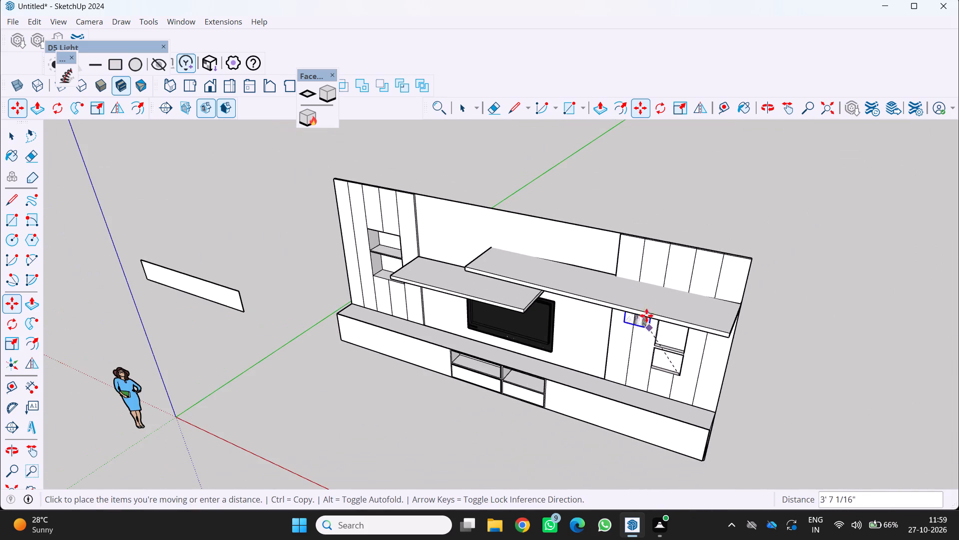
{"action": "middle_click_drag", "start_coordinate": [463, 456], "coordinate": [520, 330]}
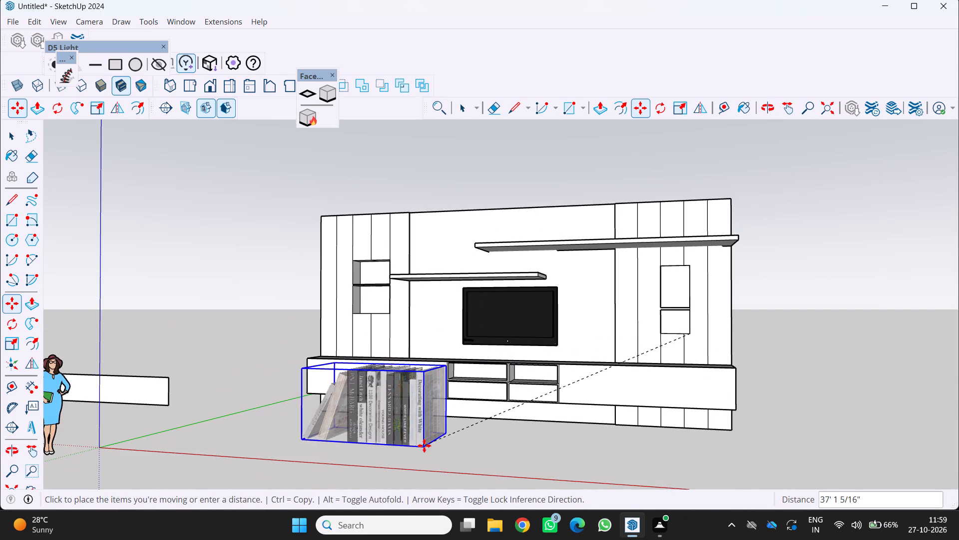
{"action": "left_click", "coordinate": [428, 442]}
{"action": "key", "text": "space"}
Scale the books' depth along the green axis to about 0.27, keeping the red scale at 1.00.
{"action": "middle_click_drag", "start_coordinate": [390, 418], "coordinate": [453, 447]}
{"action": "scroll", "coordinate": [453, 447], "scroll_direction": "down", "scroll_amount": 4}
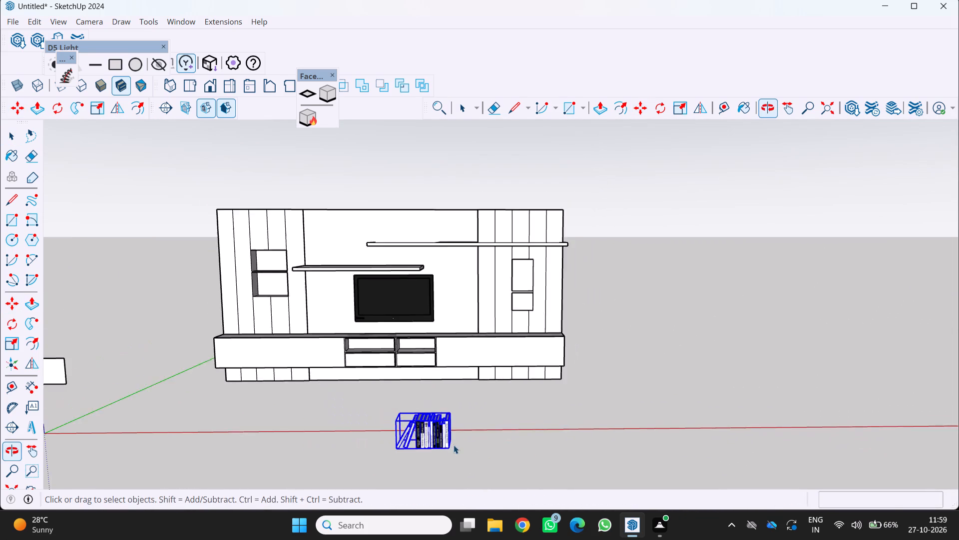
{"action": "scroll", "coordinate": [454, 445], "scroll_direction": "down", "scroll_amount": 1}
{"action": "scroll", "coordinate": [440, 435], "scroll_direction": "up", "scroll_amount": 3}
{"action": "middle_click_drag", "start_coordinate": [432, 431], "coordinate": [397, 409]}
{"action": "scroll", "coordinate": [397, 409], "scroll_direction": "down", "scroll_amount": 5}
{"action": "middle_click", "coordinate": [397, 409]}
{"action": "scroll", "coordinate": [433, 415], "scroll_direction": "up", "scroll_amount": 4}
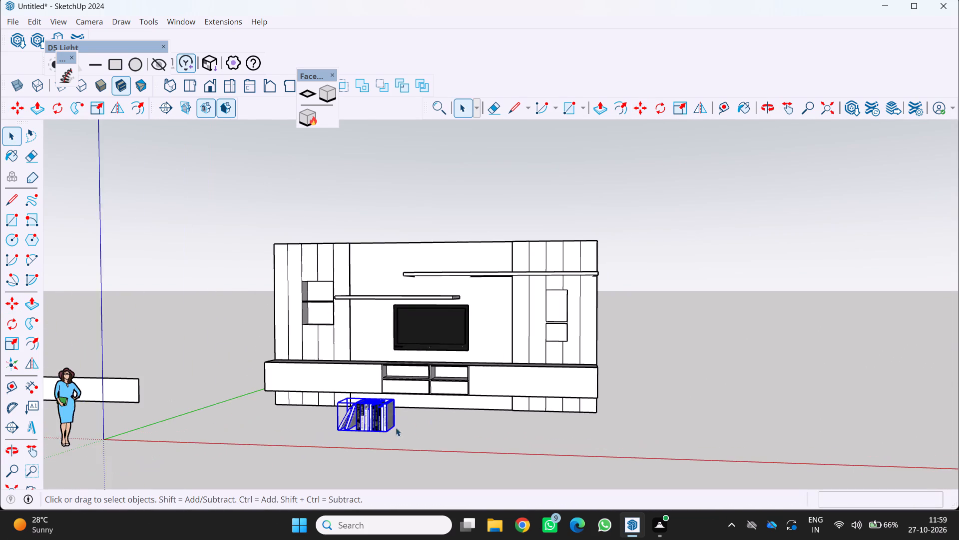
{"action": "scroll", "coordinate": [396, 427], "scroll_direction": "up", "scroll_amount": 4}
{"action": "key", "text": "s"}
{"action": "scroll", "coordinate": [383, 420], "scroll_direction": "up", "scroll_amount": 7}
{"action": "middle_click_drag", "start_coordinate": [401, 419], "coordinate": [323, 456]}
{"action": "middle_click", "coordinate": [323, 456]}
{"action": "scroll", "coordinate": [471, 413], "scroll_direction": "up", "scroll_amount": 4}
{"action": "scroll", "coordinate": [353, 388], "scroll_direction": "down", "scroll_amount": 6}
{"action": "scroll", "coordinate": [337, 388], "scroll_direction": "up", "scroll_amount": 1}
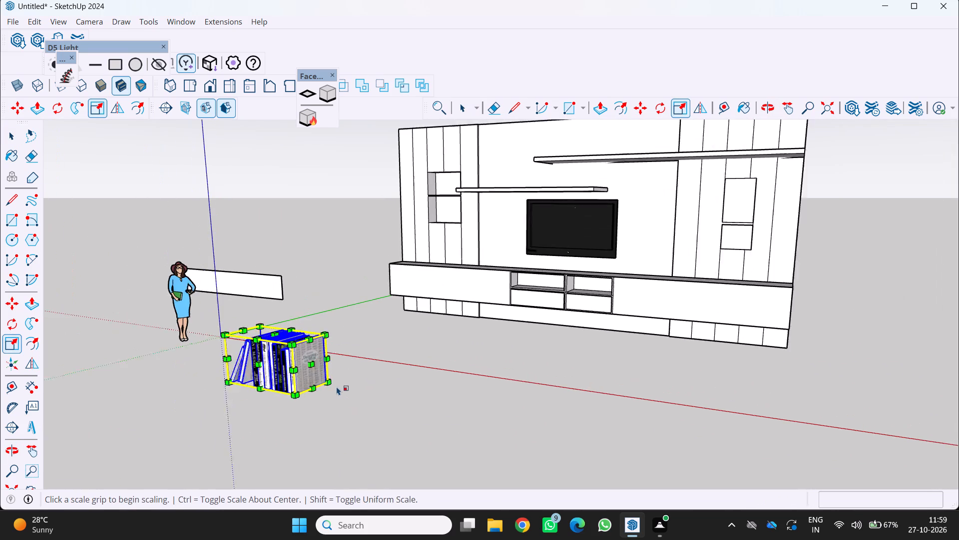
{"action": "scroll", "coordinate": [337, 386], "scroll_direction": "up", "scroll_amount": 1}
{"action": "left_click_drag", "start_coordinate": [323, 347], "coordinate": [284, 361]}
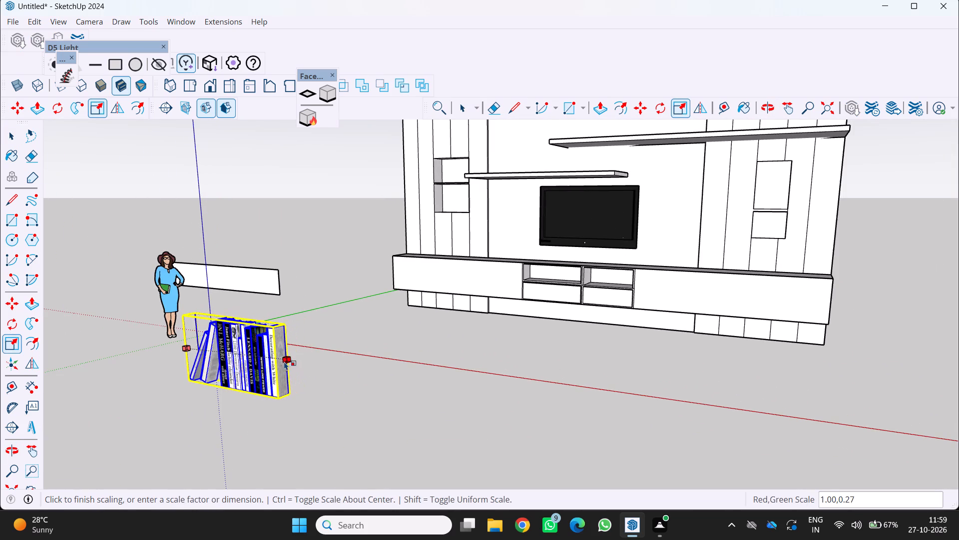
{"action": "left_click_drag", "start_coordinate": [284, 361], "coordinate": [283, 363]}
{"action": "key", "text": "space"}
Examine the resized books' position on the floor relative to the whole wall unit.
{"action": "scroll", "coordinate": [287, 408], "scroll_direction": "up", "scroll_amount": 1}
{"action": "middle_click_drag", "start_coordinate": [287, 408], "coordinate": [350, 411]}
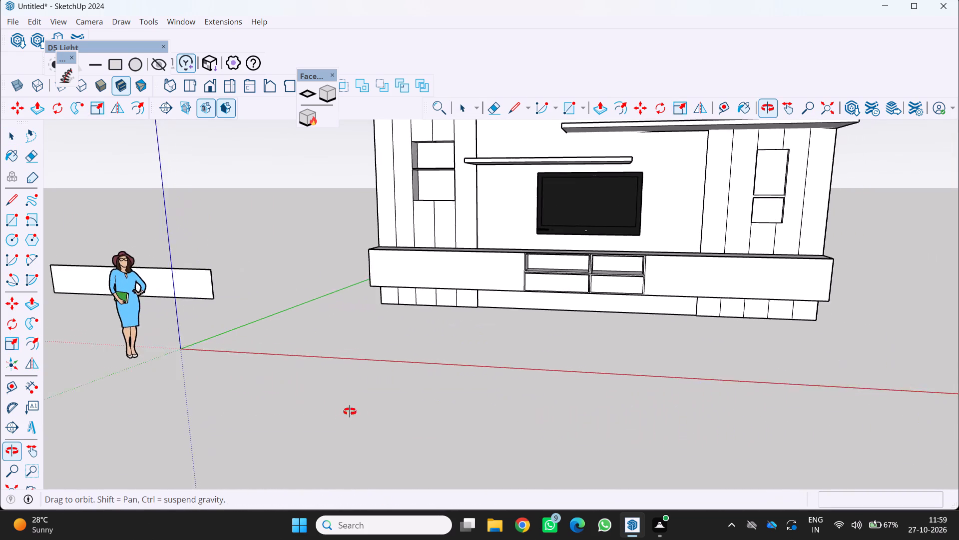
{"action": "middle_click_drag", "start_coordinate": [350, 411], "coordinate": [339, 399]}
{"action": "middle_click", "coordinate": [338, 398]}
{"action": "middle_click", "coordinate": [334, 396]}
{"action": "scroll", "coordinate": [317, 393], "scroll_direction": "down", "scroll_amount": 1}
{"action": "scroll", "coordinate": [396, 376], "scroll_direction": "down", "scroll_amount": 1}
{"action": "scroll", "coordinate": [733, 352], "scroll_direction": "up", "scroll_amount": 3}
{"action": "middle_click_drag", "start_coordinate": [701, 340], "coordinate": [650, 402]}
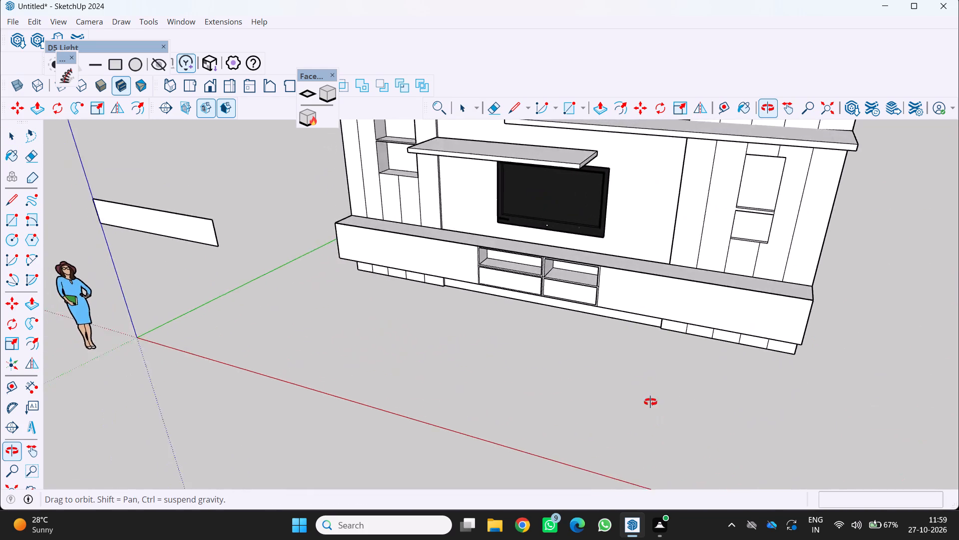
{"action": "middle_click_drag", "start_coordinate": [650, 402], "coordinate": [649, 394]}
{"action": "middle_click", "coordinate": [649, 393]}
{"action": "scroll", "coordinate": [648, 382], "scroll_direction": "down", "scroll_amount": 4}
{"action": "scroll", "coordinate": [594, 408], "scroll_direction": "down", "scroll_amount": 10}
{"action": "scroll", "coordinate": [533, 457], "scroll_direction": "up", "scroll_amount": 3}
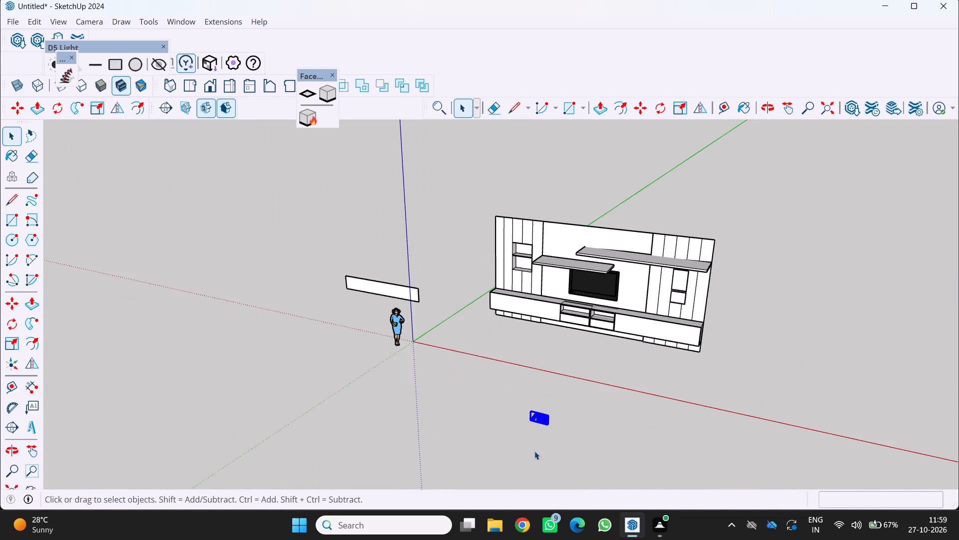
Move the resized books about 37' from the open floor back into the lower niche of the right wall panel, then deselect them.
{"action": "scroll", "coordinate": [542, 442], "scroll_direction": "up", "scroll_amount": 11}
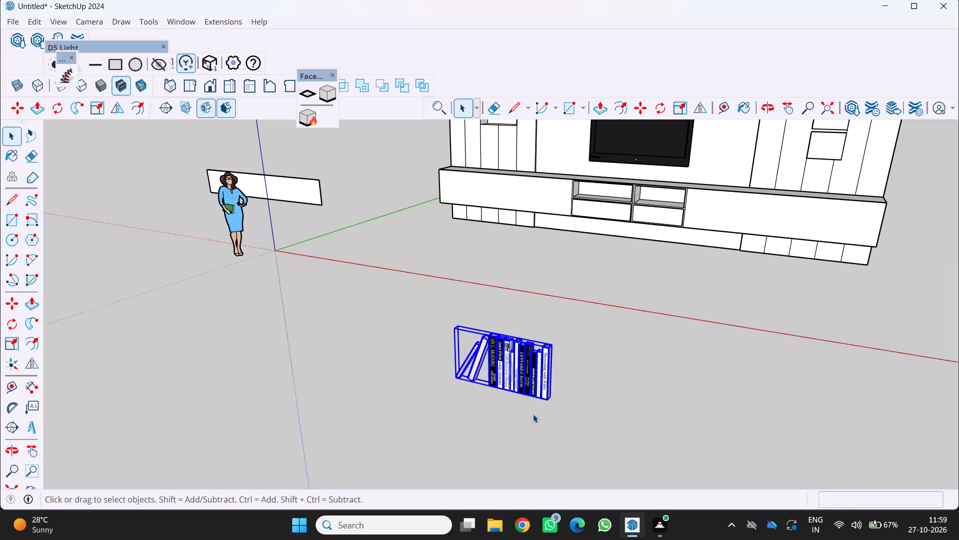
{"action": "scroll", "coordinate": [547, 407], "scroll_direction": "up", "scroll_amount": 1}
{"action": "key", "text": "m"}
{"action": "scroll", "coordinate": [546, 402], "scroll_direction": "up", "scroll_amount": 3}
{"action": "left_click", "coordinate": [546, 387]}
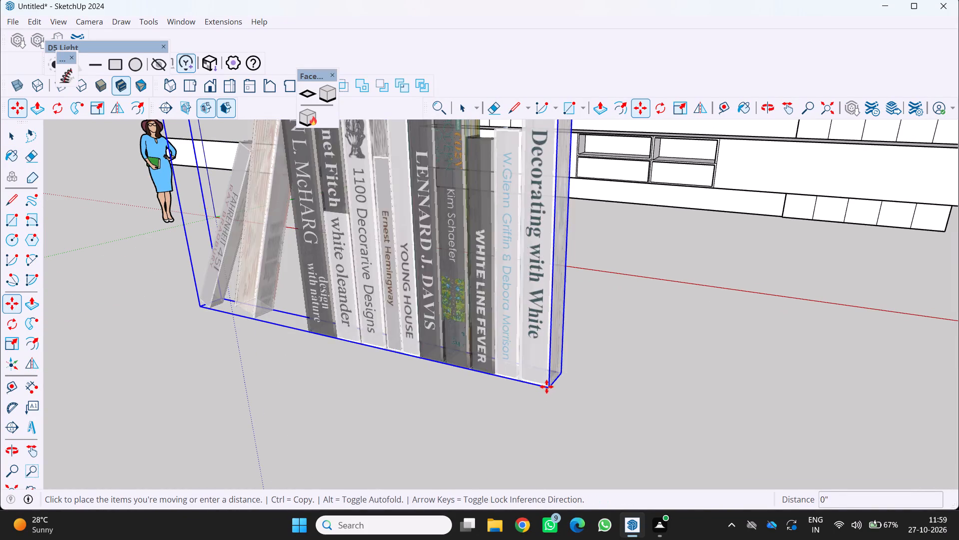
{"action": "scroll", "coordinate": [548, 383], "scroll_direction": "down", "scroll_amount": 5}
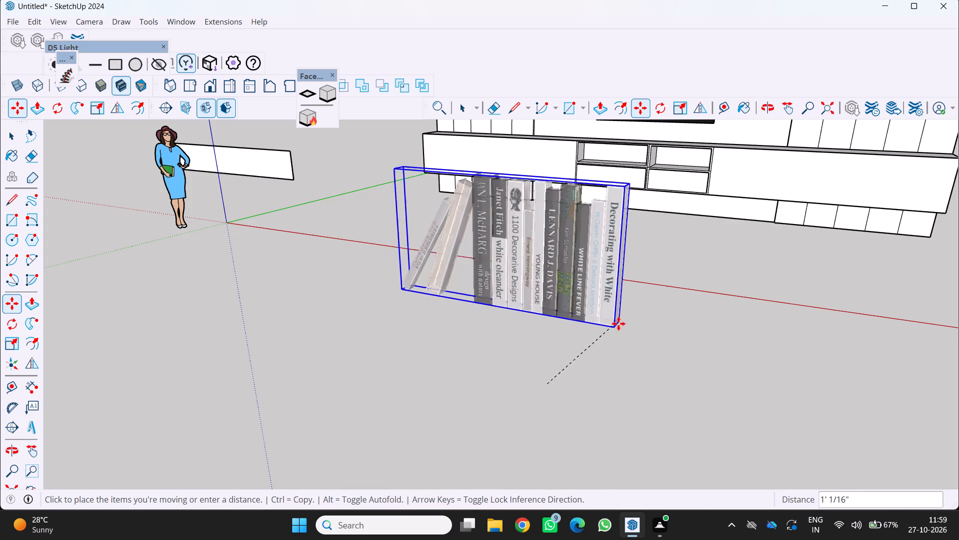
{"action": "scroll", "coordinate": [611, 320], "scroll_direction": "down", "scroll_amount": 11}
{"action": "middle_click_drag", "start_coordinate": [740, 227], "coordinate": [579, 368]}
{"action": "middle_click", "coordinate": [579, 368]}
{"action": "middle_click", "coordinate": [579, 368]}
{"action": "scroll", "coordinate": [660, 389], "scroll_direction": "up", "scroll_amount": 7}
{"action": "middle_click_drag", "start_coordinate": [696, 309], "coordinate": [736, 305]}
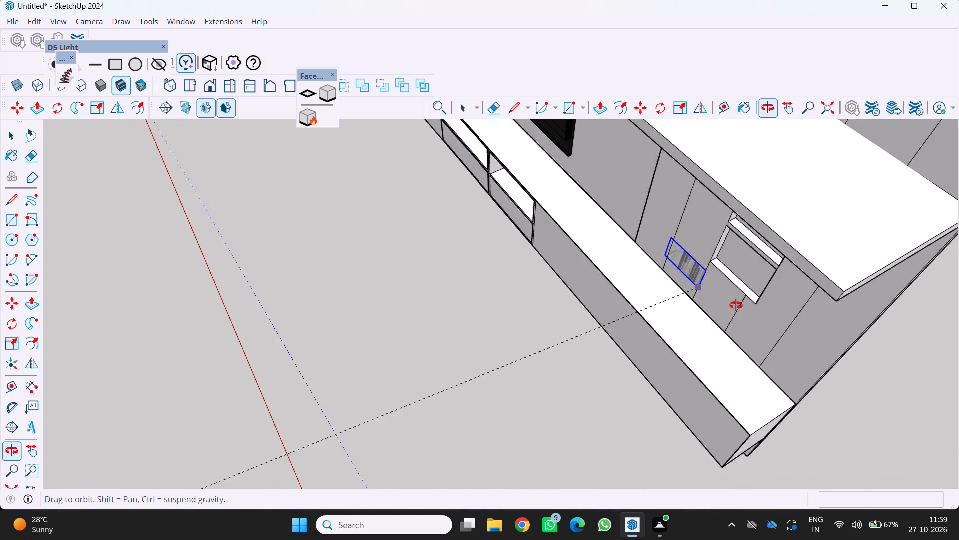
{"action": "middle_click_drag", "start_coordinate": [736, 305], "coordinate": [803, 226]}
{"action": "scroll", "coordinate": [759, 208], "scroll_direction": "up", "scroll_amount": 14}
{"action": "scroll", "coordinate": [725, 224], "scroll_direction": "up", "scroll_amount": 7}
{"action": "left_click", "coordinate": [735, 233]}
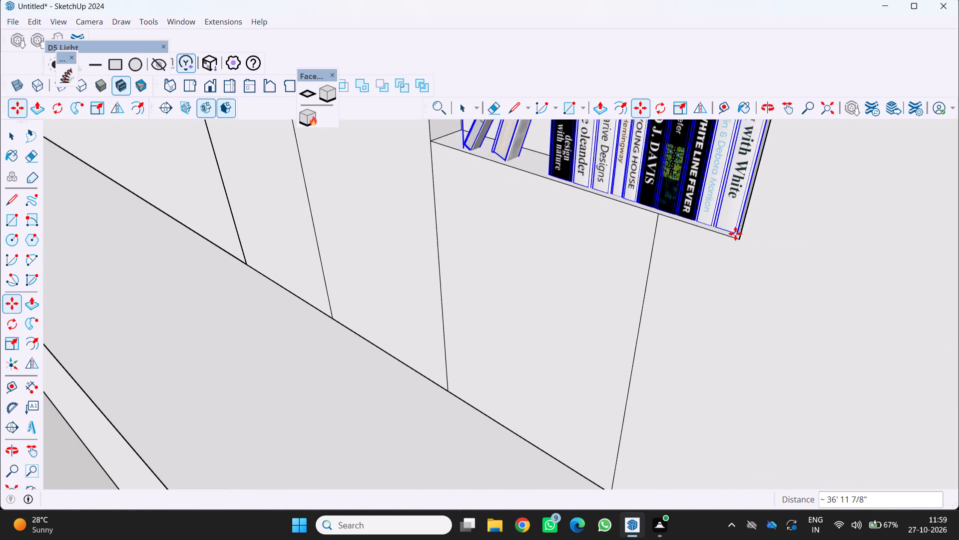
{"action": "scroll", "coordinate": [722, 236], "scroll_direction": "down", "scroll_amount": 16}
{"action": "key", "text": "space"}
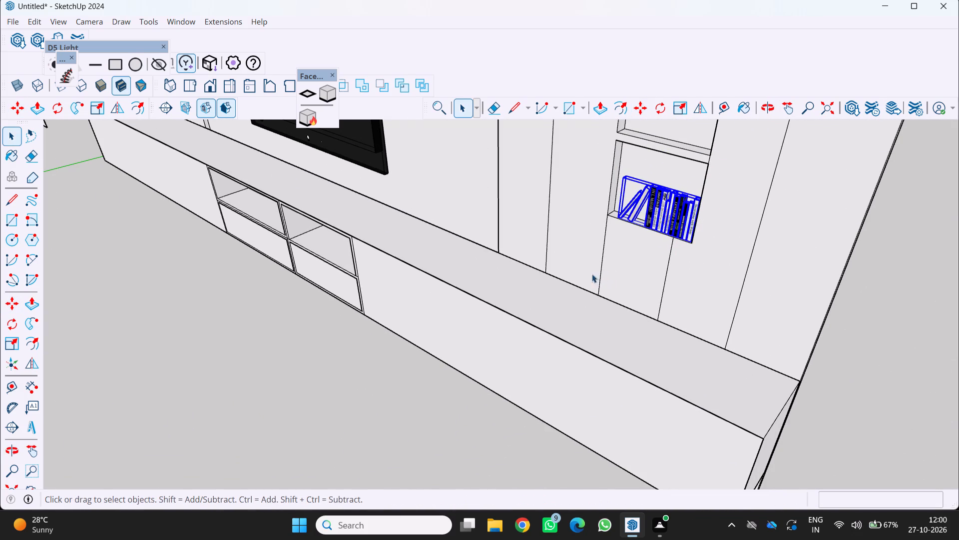
{"action": "left_click", "coordinate": [242, 468]}
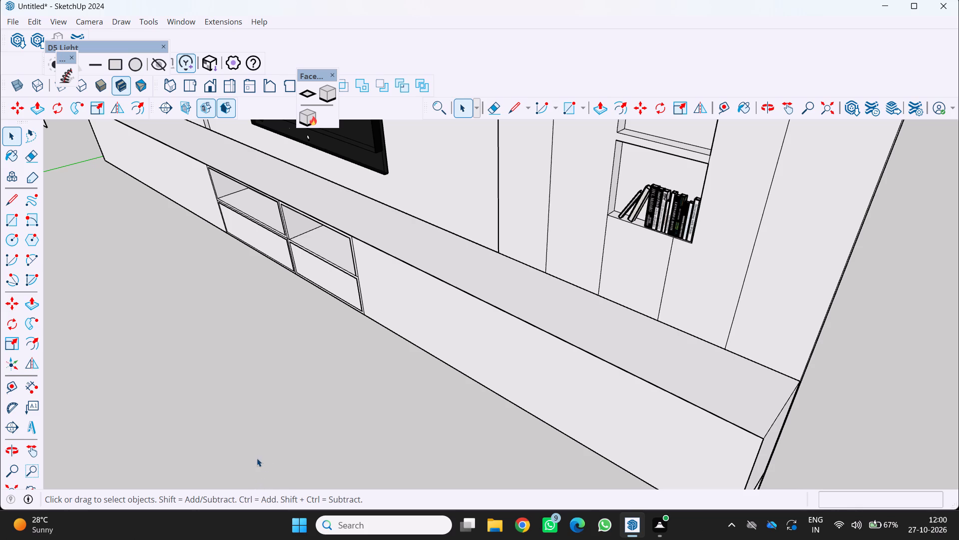
Examine how the books sit in the lower niche relative to the shelves, television and rest of the wall unit.
{"action": "scroll", "coordinate": [243, 411], "scroll_direction": "down", "scroll_amount": 4}
{"action": "middle_click_drag", "start_coordinate": [277, 399], "coordinate": [384, 361]}
{"action": "middle_click", "coordinate": [384, 361]}
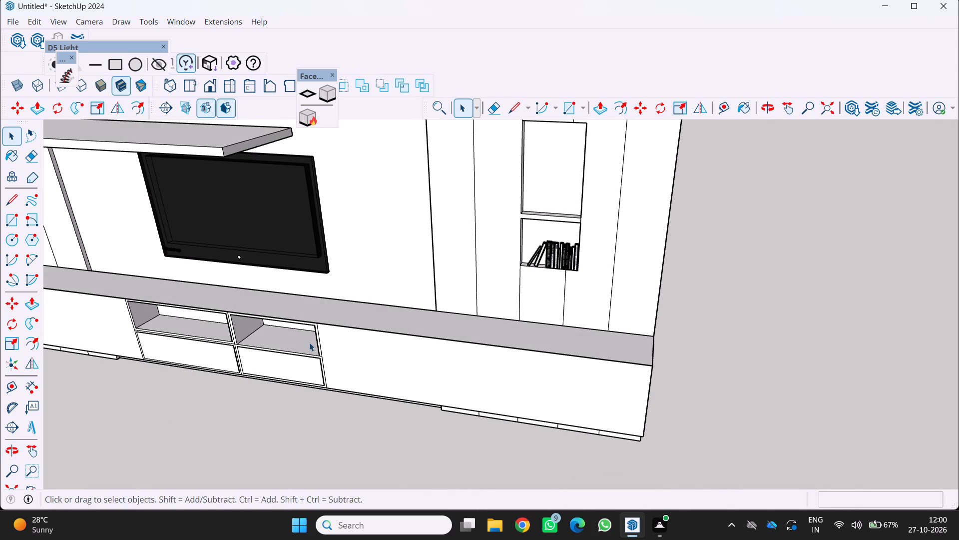
{"action": "scroll", "coordinate": [341, 354], "scroll_direction": "down", "scroll_amount": 4}
{"action": "scroll", "coordinate": [345, 351], "scroll_direction": "up", "scroll_amount": 1}
{"action": "middle_click_drag", "start_coordinate": [345, 351], "coordinate": [440, 316]}
{"action": "middle_click", "coordinate": [440, 316]}
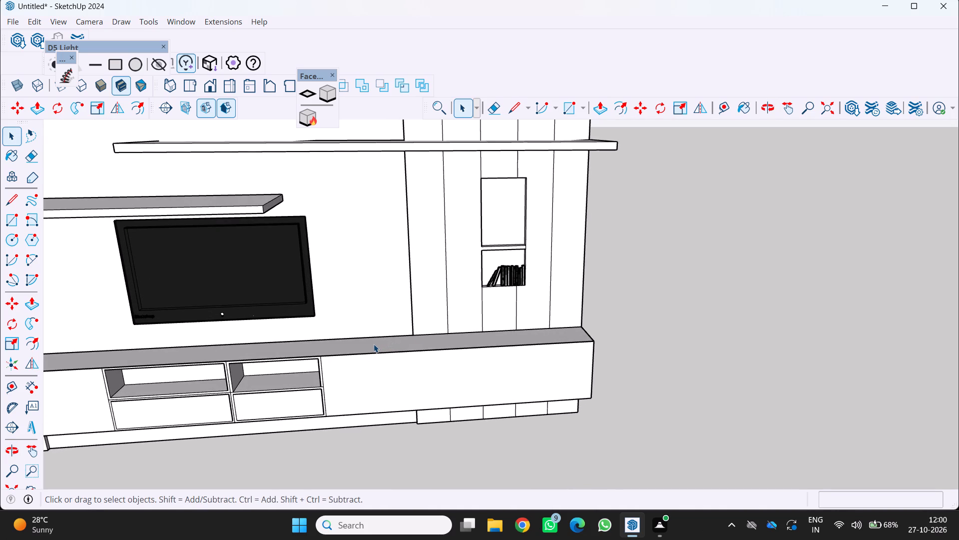
{"action": "scroll", "coordinate": [519, 255], "scroll_direction": "up", "scroll_amount": 2}
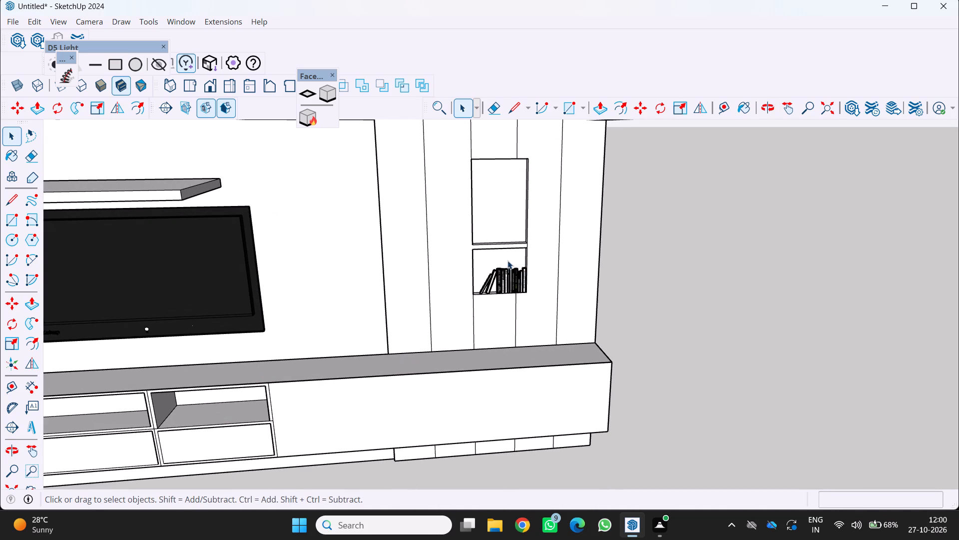
{"action": "scroll", "coordinate": [501, 262], "scroll_direction": "down", "scroll_amount": 2}
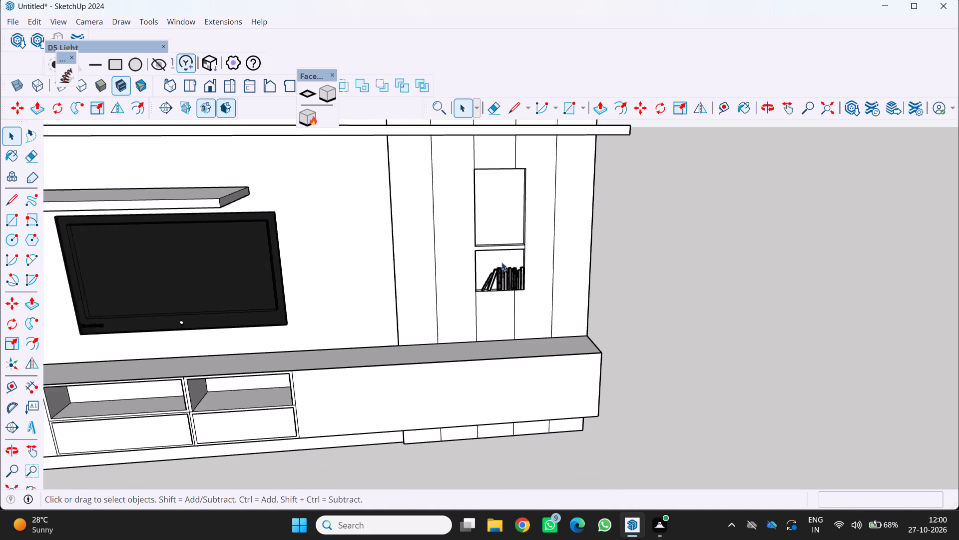
{"action": "scroll", "coordinate": [501, 262], "scroll_direction": "down", "scroll_amount": 1}
{"action": "middle_click_drag", "start_coordinate": [491, 247], "coordinate": [432, 274]}
{"action": "middle_click", "coordinate": [432, 274]}
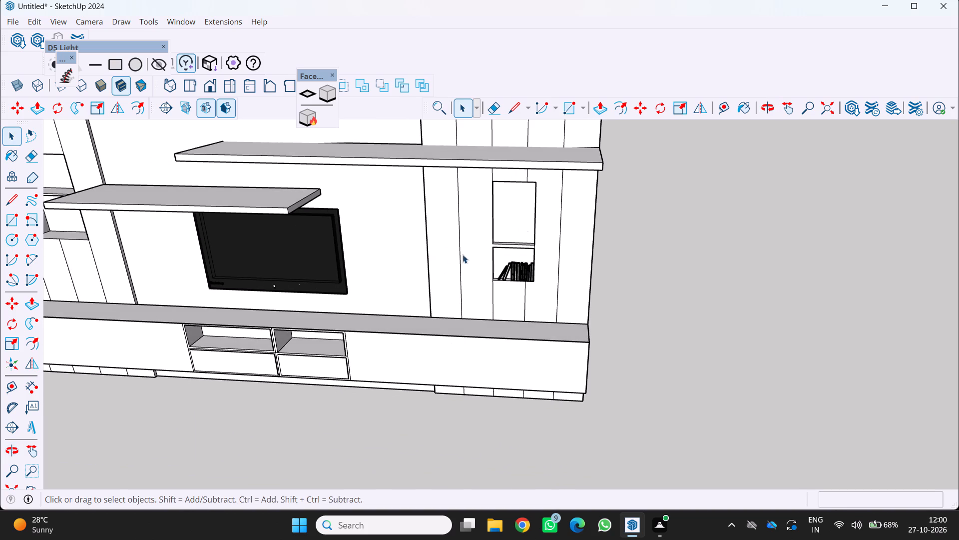
{"action": "scroll", "coordinate": [530, 214], "scroll_direction": "up", "scroll_amount": 3}
{"action": "scroll", "coordinate": [478, 226], "scroll_direction": "up", "scroll_amount": 3}
{"action": "scroll", "coordinate": [507, 221], "scroll_direction": "down", "scroll_amount": 3}
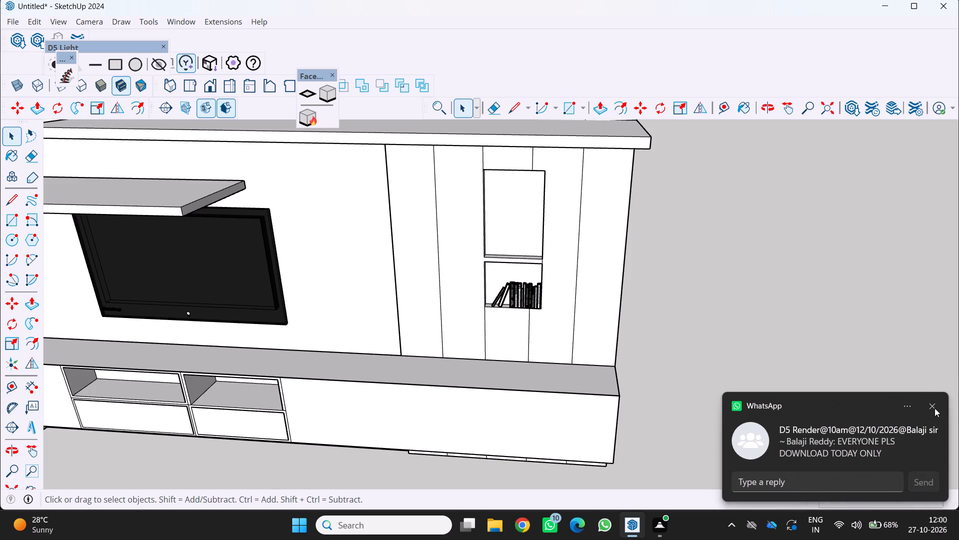
{"action": "left_click", "coordinate": [933, 404]}
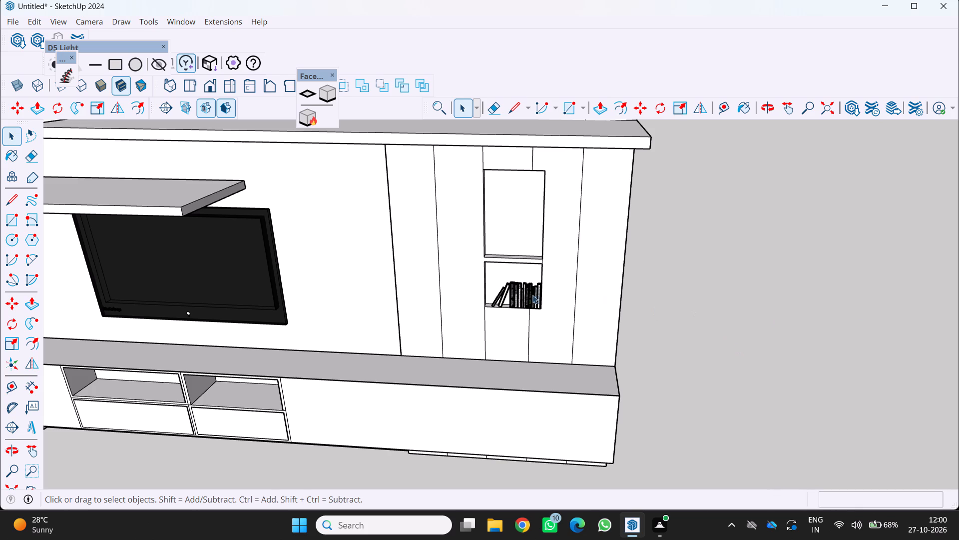
{"action": "scroll", "coordinate": [528, 294], "scroll_direction": "down", "scroll_amount": 1}
{"action": "middle_click_drag", "start_coordinate": [525, 293], "coordinate": [548, 322]}
{"action": "middle_click", "coordinate": [548, 322]}
{"action": "scroll", "coordinate": [523, 262], "scroll_direction": "up", "scroll_amount": 2}
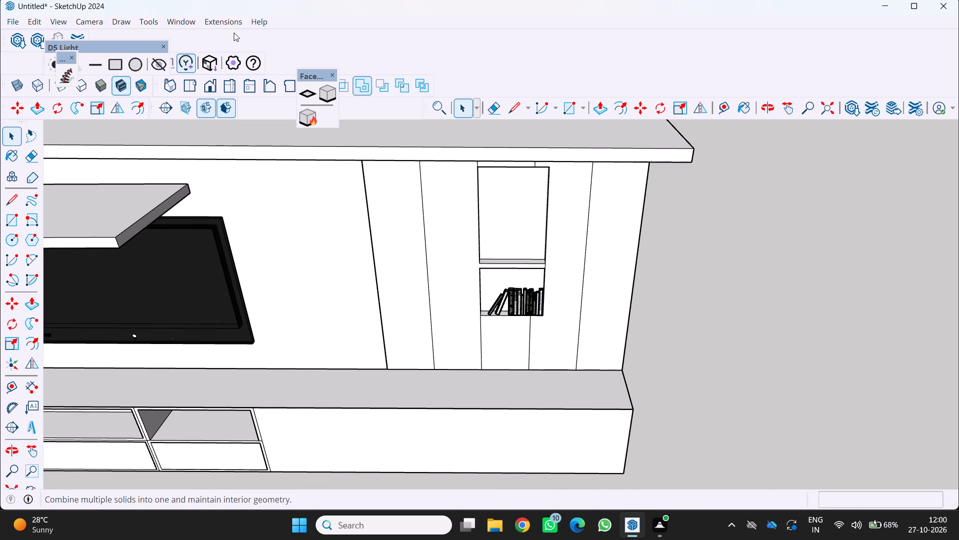
Search 3D Warehouse for CLOCK models.
{"action": "left_click", "coordinate": [176, 19]}
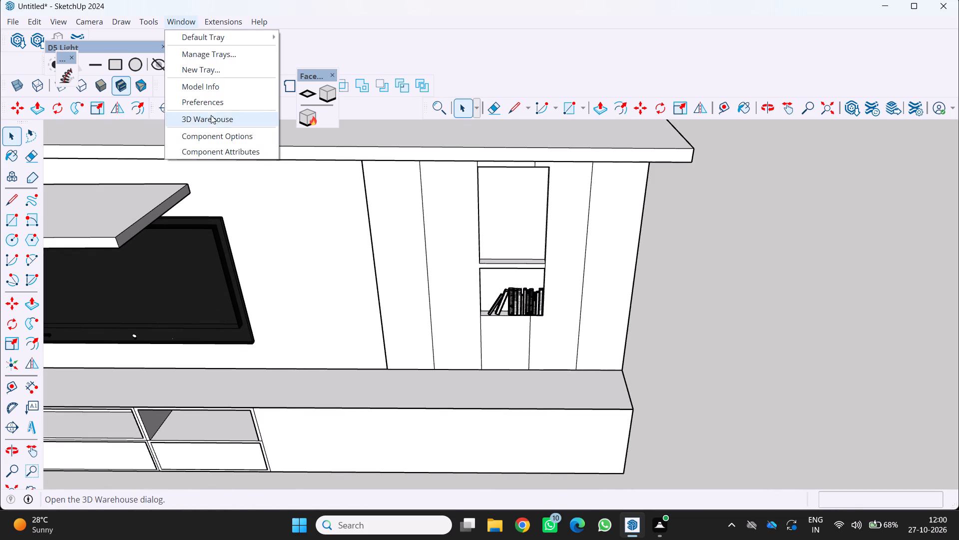
{"action": "left_click", "coordinate": [211, 115]}
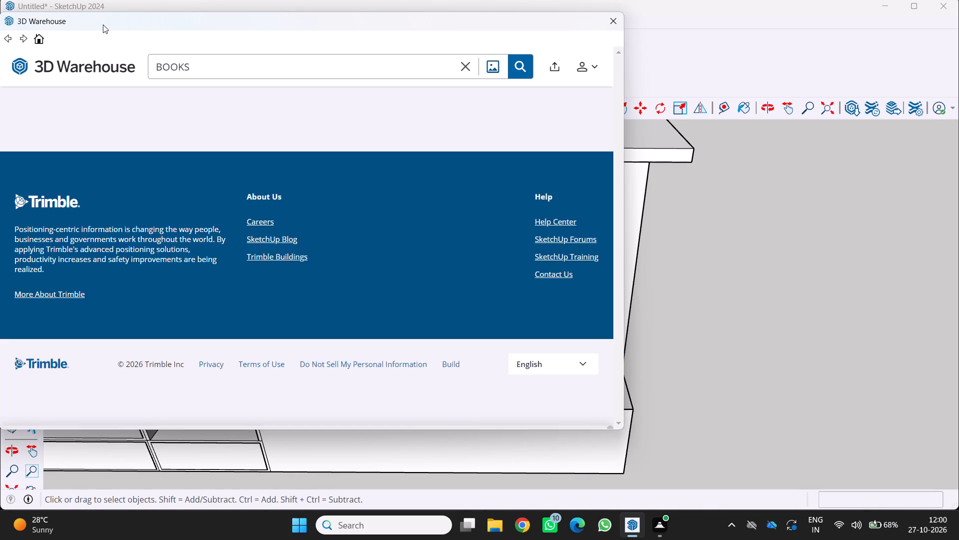
{"action": "left_click", "coordinate": [201, 68]}
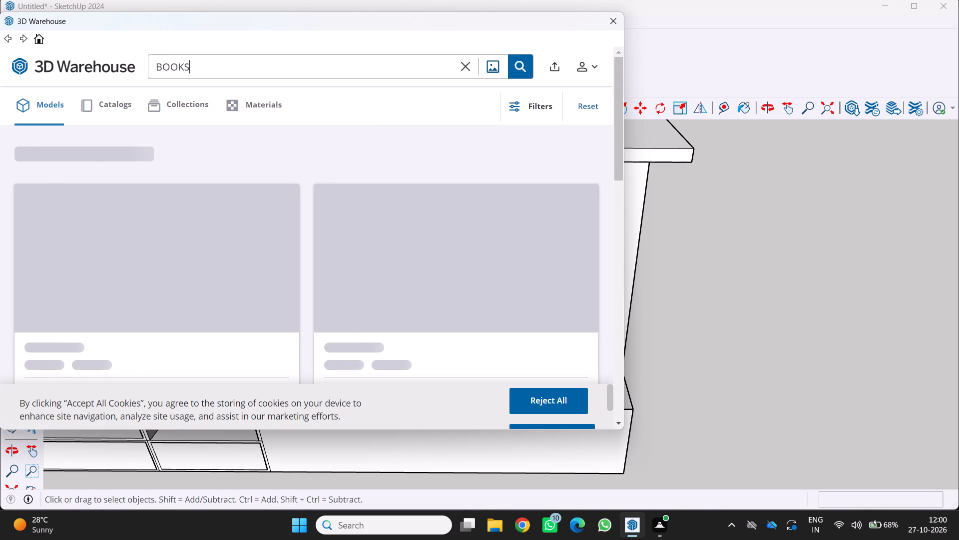
{"action": "key", "text": "BackSpace"}
{"action": "key", "text": "BackSpace"}
{"action": "key", "text": "BackSpace"}
{"action": "key", "text": "BackSpace"}
{"action": "key", "text": "BackSpace"}
{"action": "key", "text": "BackSpace"}
{"action": "key", "text": "BackSpace"}
{"action": "key", "text": "BackSpace"}
{"action": "key", "text": "BackSpace"}
{"action": "key", "text": "BackSpace"}
{"action": "key", "text": "BackSpace"}
{"action": "key", "text": "BackSpace"}
{"action": "key", "text": "BackSpace"}
{"action": "key", "text": "BackSpace"}
{"action": "type", "text": "CLO"}
{"action": "key", "text": "c"}
{"action": "key", "text": "k"}
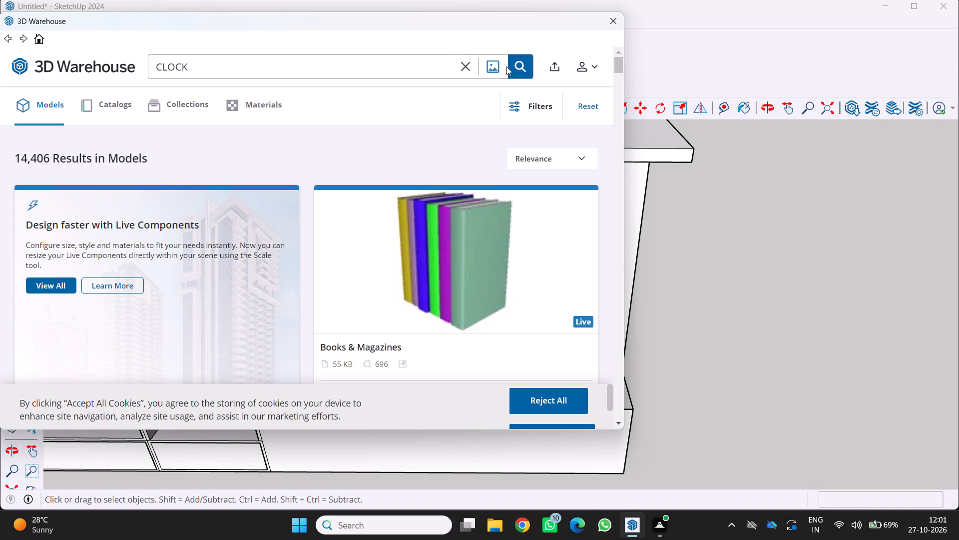
{"action": "left_click", "coordinate": [519, 66]}
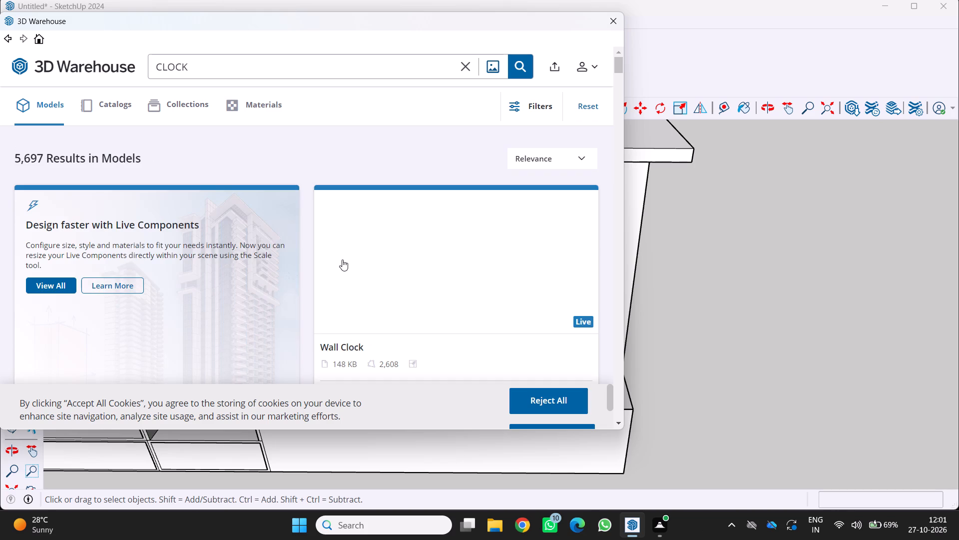
Import the grey round table clock on a flat base from the clock results and place it in the open space beside the wall unit.
{"action": "scroll", "coordinate": [343, 263], "scroll_direction": "down", "scroll_amount": 4}
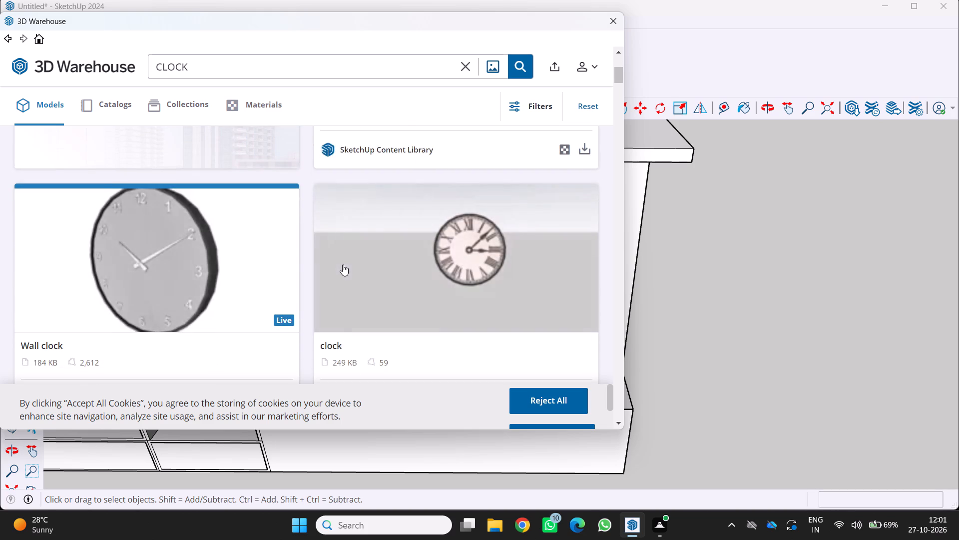
{"action": "scroll", "coordinate": [342, 265], "scroll_direction": "down", "scroll_amount": 13}
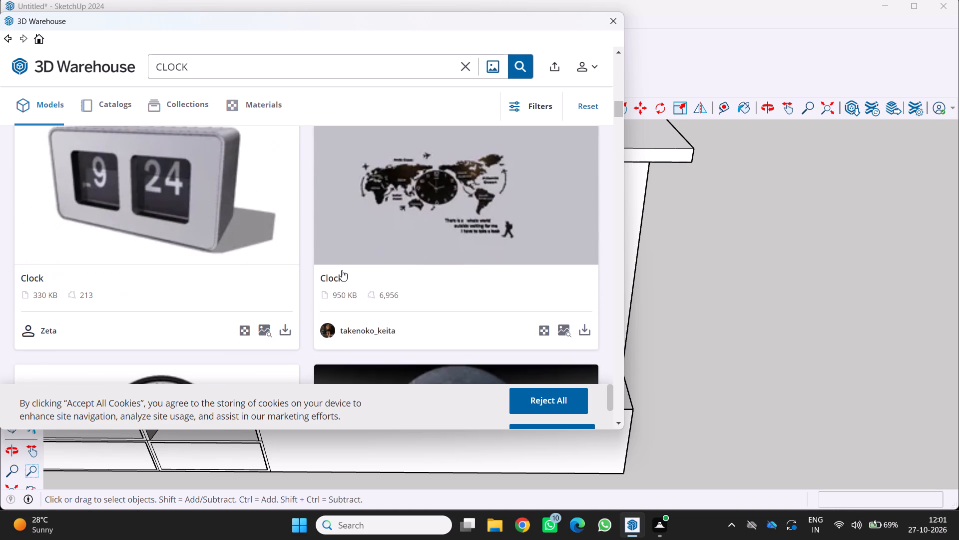
{"action": "scroll", "coordinate": [344, 271], "scroll_direction": "down", "scroll_amount": 19}
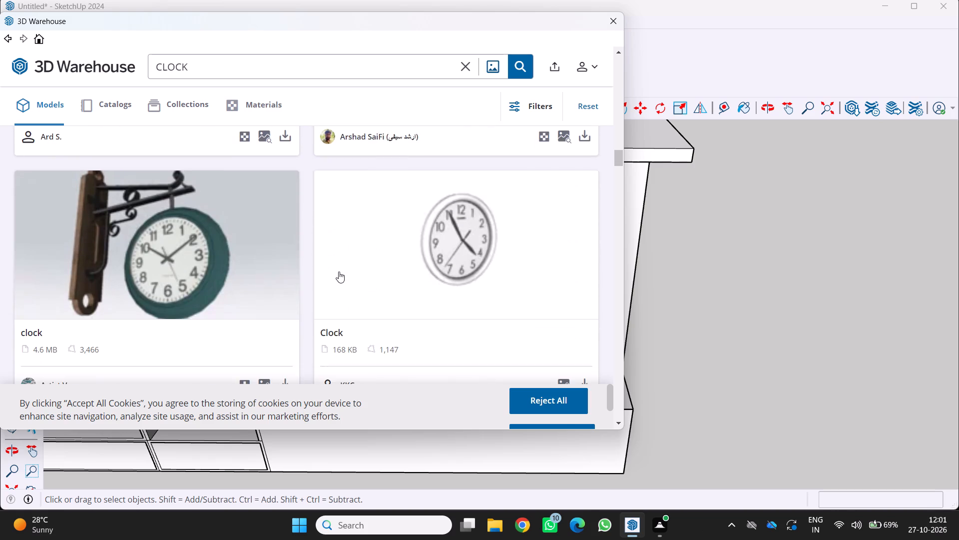
{"action": "scroll", "coordinate": [338, 272], "scroll_direction": "down", "scroll_amount": 12}
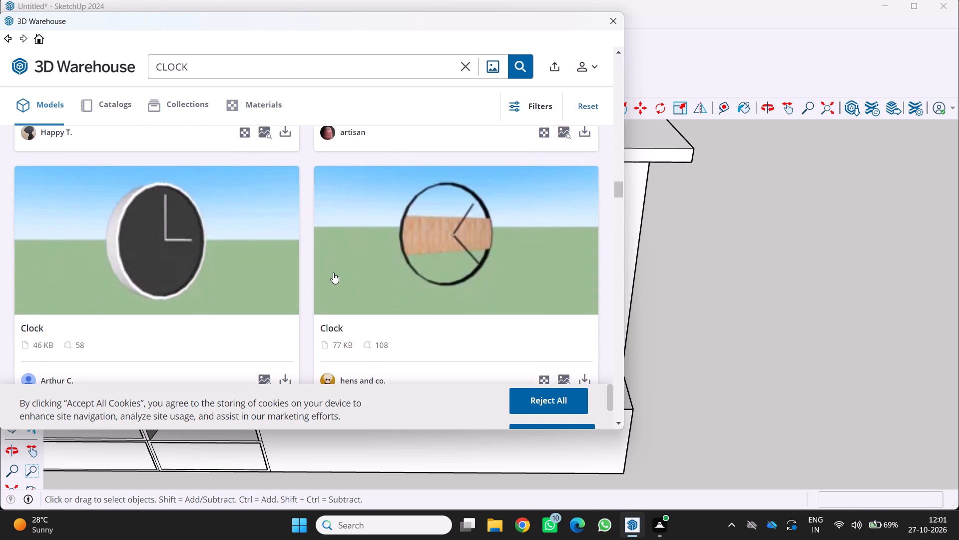
{"action": "scroll", "coordinate": [332, 273], "scroll_direction": "down", "scroll_amount": 10}
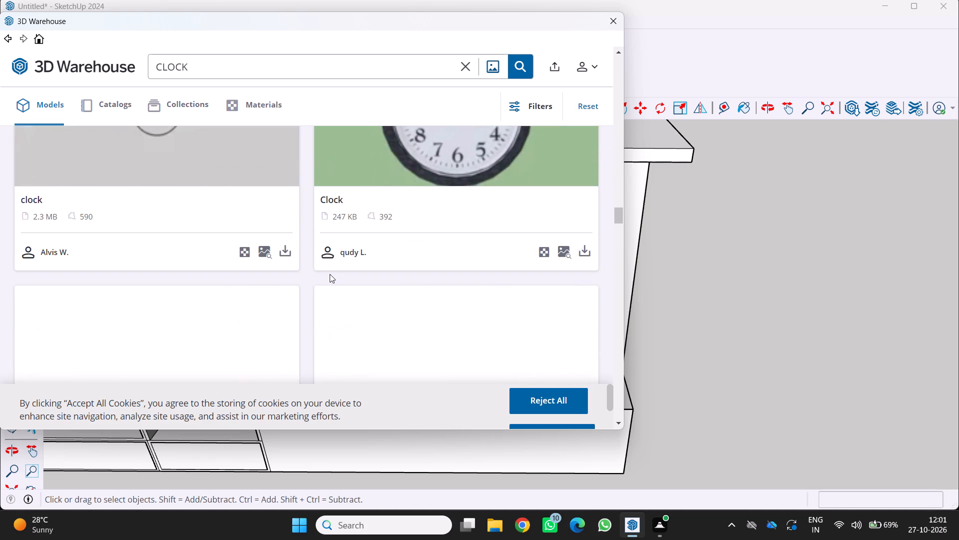
{"action": "scroll", "coordinate": [330, 274], "scroll_direction": "down", "scroll_amount": 13}
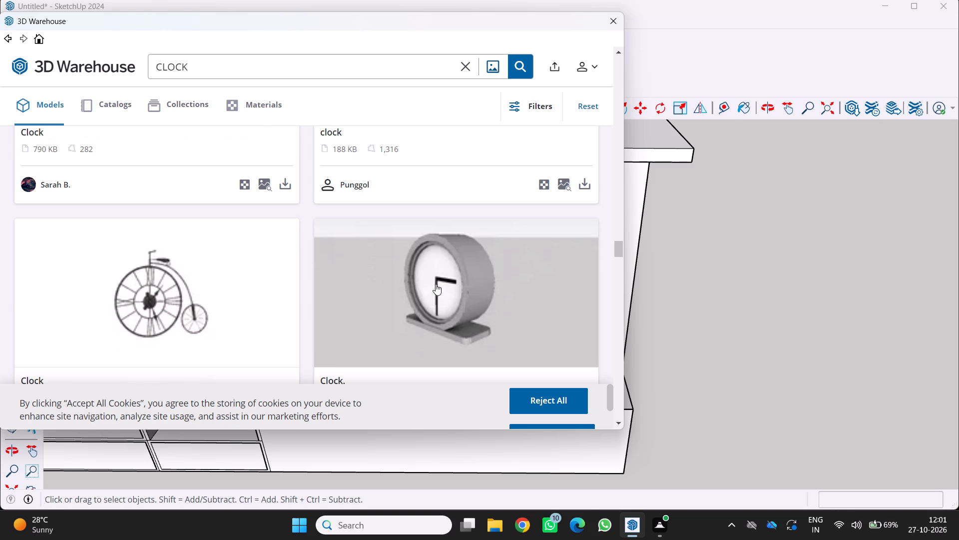
{"action": "scroll", "coordinate": [434, 284], "scroll_direction": "down", "scroll_amount": 3}
{"action": "scroll", "coordinate": [448, 264], "scroll_direction": "up", "scroll_amount": 2}
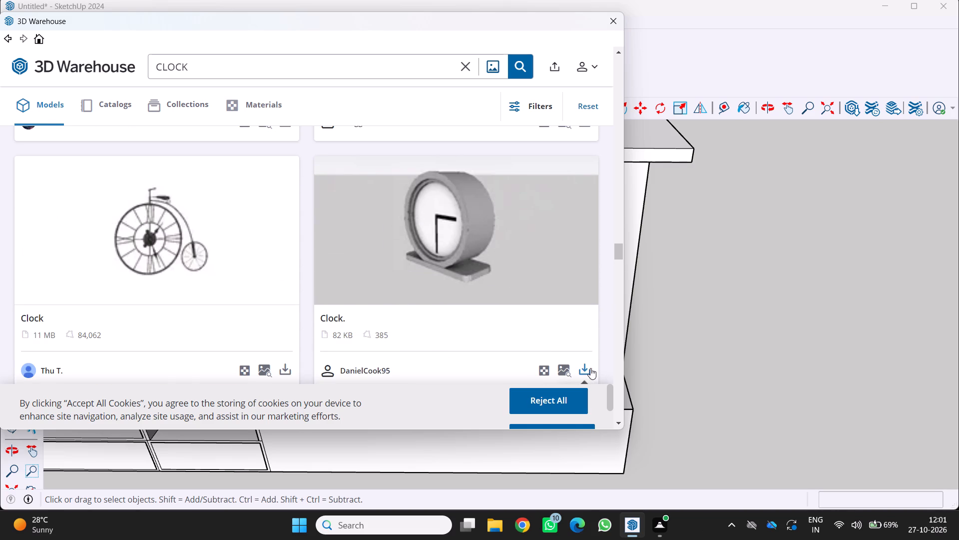
{"action": "left_click", "coordinate": [585, 369]}
{"action": "left_click", "coordinate": [277, 235]}
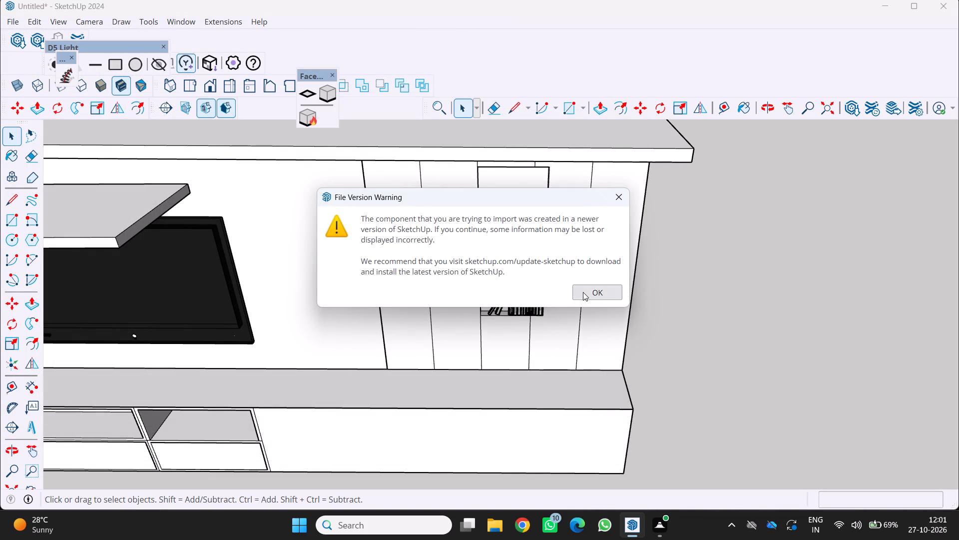
{"action": "left_click", "coordinate": [583, 292]}
{"action": "scroll", "coordinate": [455, 306], "scroll_direction": "down", "scroll_amount": 8}
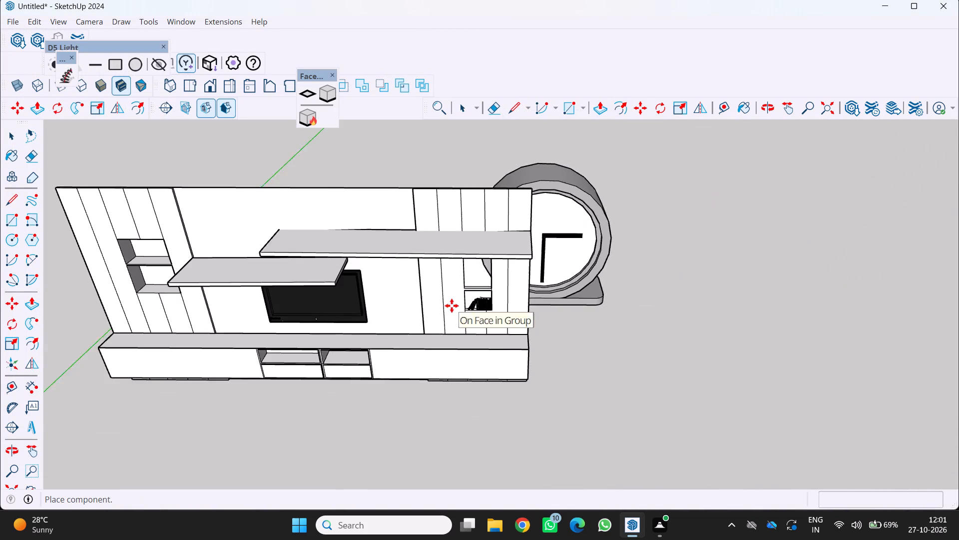
{"action": "scroll", "coordinate": [452, 305], "scroll_direction": "down", "scroll_amount": 2}
{"action": "left_click", "coordinate": [582, 324]}
Scale the imported table clock down uniformly from a lower front corner of its bounding box.
{"action": "scroll", "coordinate": [639, 296], "scroll_direction": "up", "scroll_amount": 3}
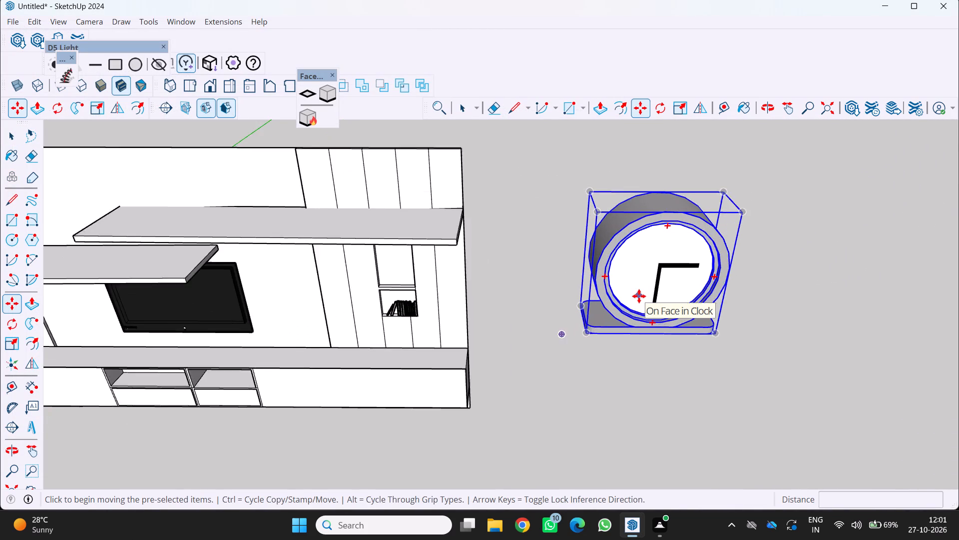
{"action": "scroll", "coordinate": [639, 296], "scroll_direction": "up", "scroll_amount": 1}
{"action": "key", "text": "s"}
{"action": "scroll", "coordinate": [669, 316], "scroll_direction": "up", "scroll_amount": 4}
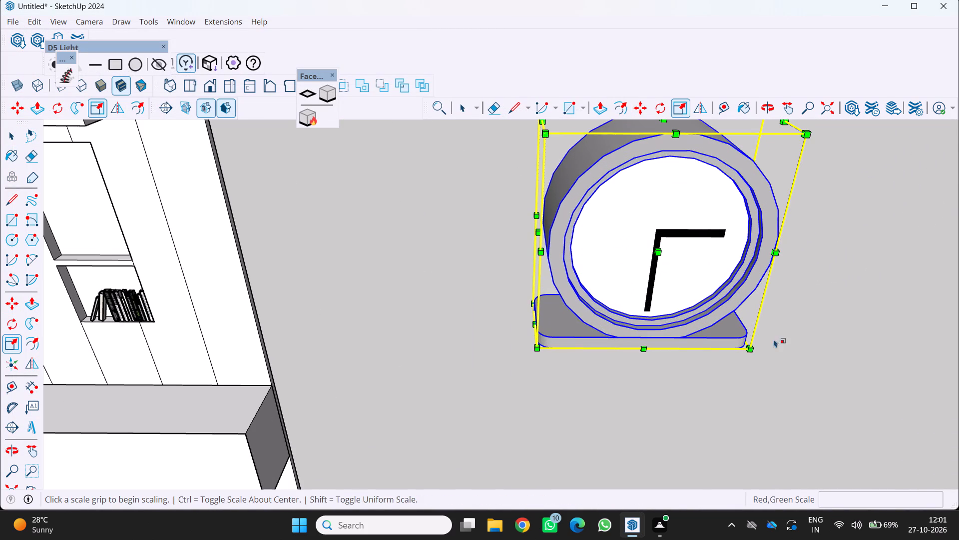
{"action": "left_click_drag", "start_coordinate": [751, 347], "coordinate": [637, 330]}
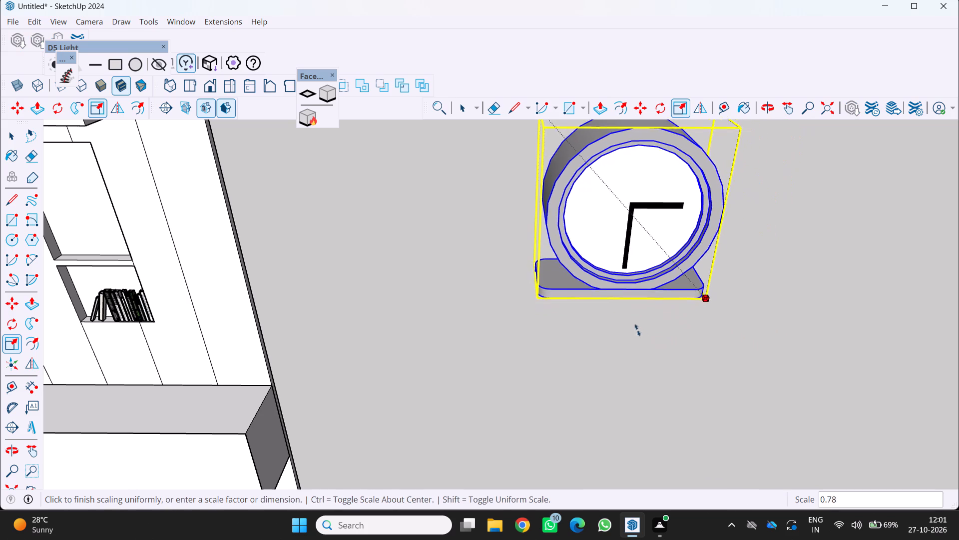
{"action": "left_click_drag", "start_coordinate": [637, 330], "coordinate": [562, 251]}
Thin the clock's depth with a red-green scale of 1.00, 0.31, keeping its width.
{"action": "scroll", "coordinate": [562, 250], "scroll_direction": "down", "scroll_amount": 6}
{"action": "middle_click_drag", "start_coordinate": [562, 245], "coordinate": [548, 243]}
{"action": "scroll", "coordinate": [561, 245], "scroll_direction": "up", "scroll_amount": 1}
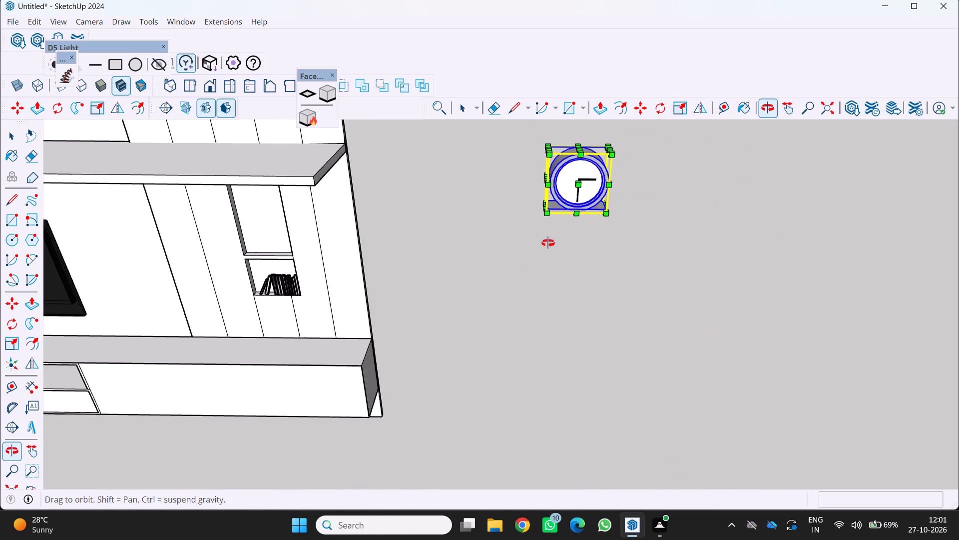
{"action": "middle_click_drag", "start_coordinate": [548, 243], "coordinate": [423, 177]}
{"action": "scroll", "coordinate": [800, 221], "scroll_direction": "up", "scroll_amount": 6}
{"action": "scroll", "coordinate": [685, 255], "scroll_direction": "up", "scroll_amount": 1}
{"action": "middle_click_drag", "start_coordinate": [683, 254], "coordinate": [666, 298]}
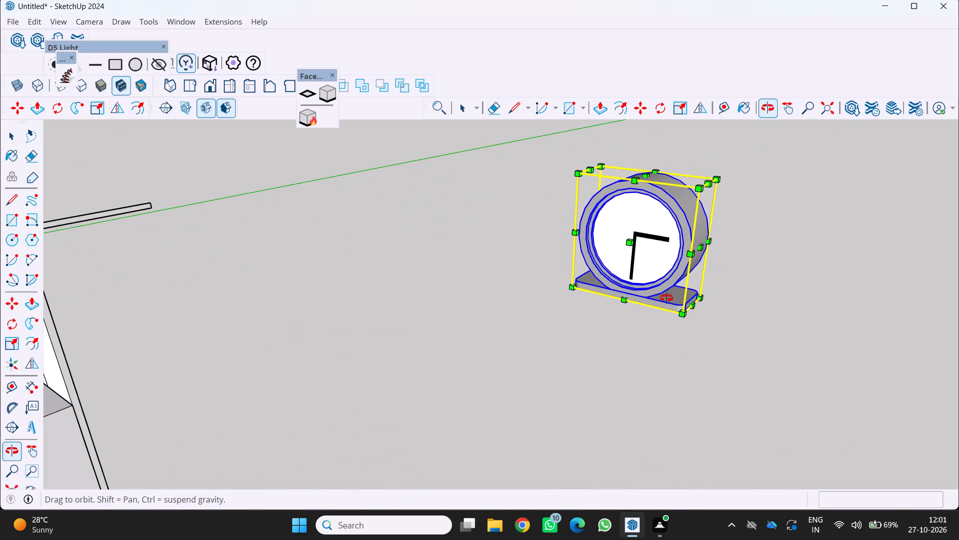
{"action": "middle_click_drag", "start_coordinate": [666, 298], "coordinate": [661, 298]}
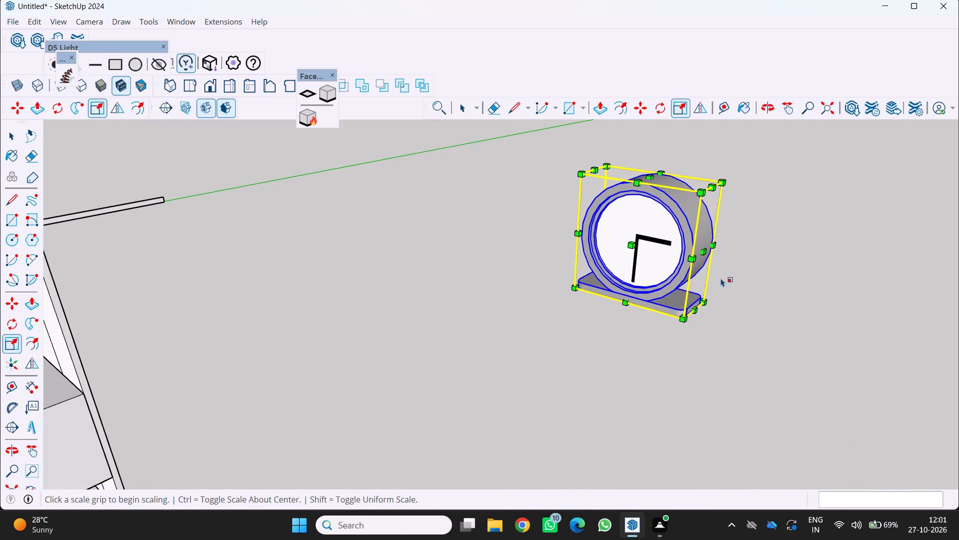
{"action": "scroll", "coordinate": [720, 266], "scroll_direction": "up", "scroll_amount": 1}
{"action": "key", "text": "s"}
{"action": "scroll", "coordinate": [699, 244], "scroll_direction": "up", "scroll_amount": 2}
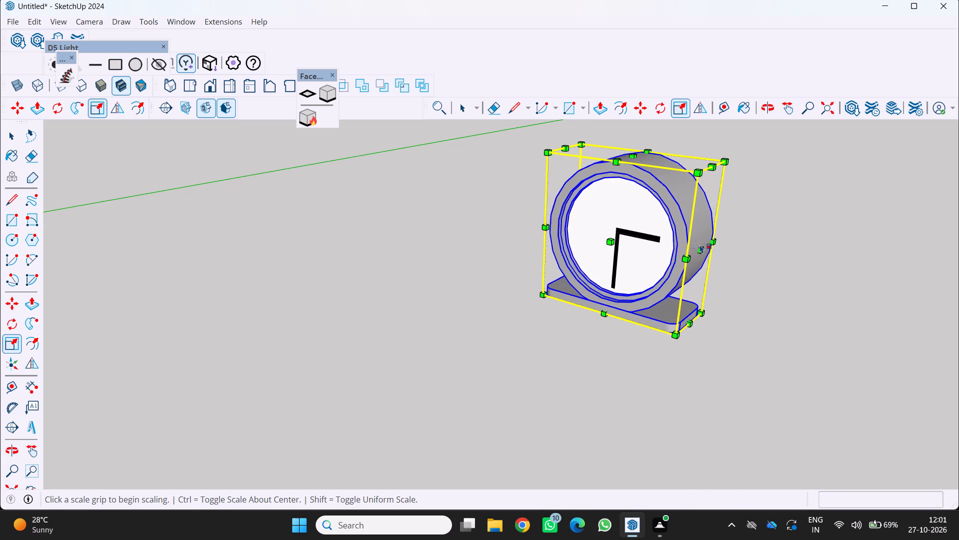
{"action": "scroll", "coordinate": [733, 242], "scroll_direction": "up", "scroll_amount": 2}
{"action": "left_click_drag", "start_coordinate": [707, 237], "coordinate": [676, 257]}
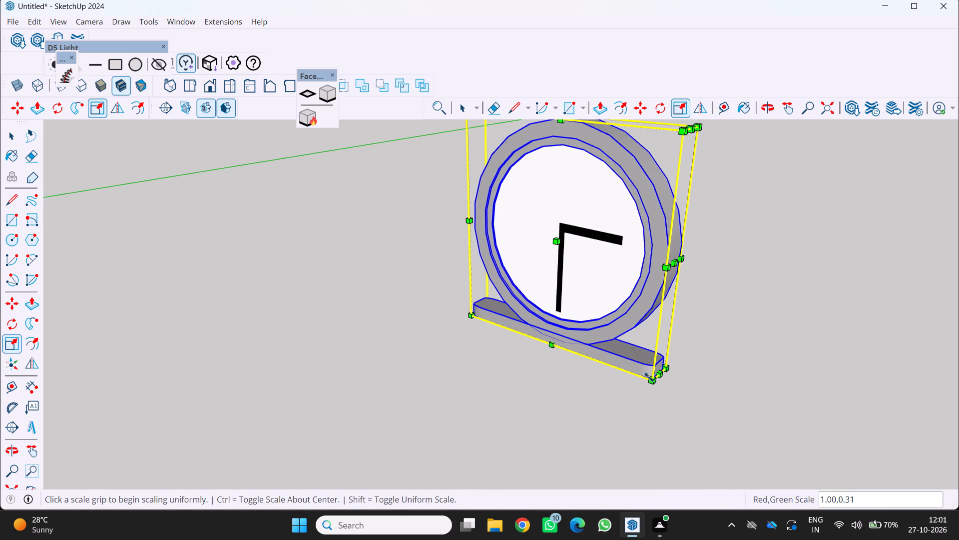
Scale the thinned clock down uniformly from the lower front corner of its base.
{"action": "scroll", "coordinate": [650, 384], "scroll_direction": "up", "scroll_amount": 4}
{"action": "left_click_drag", "start_coordinate": [659, 364], "coordinate": [600, 328]}
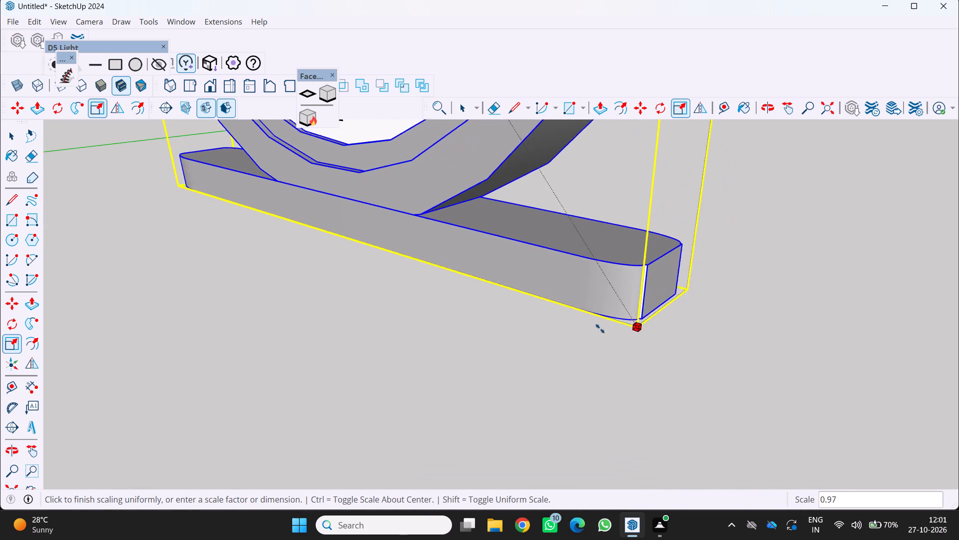
{"action": "left_click_drag", "start_coordinate": [600, 328], "coordinate": [577, 313]}
Reduce the clock's height from its top edge, then rebalance its width and height with a red-blue scale of 0.31, 0.60.
{"action": "scroll", "coordinate": [577, 313], "scroll_direction": "down", "scroll_amount": 2}
{"action": "middle_click_drag", "start_coordinate": [578, 314], "coordinate": [671, 378]}
{"action": "scroll", "coordinate": [671, 377], "scroll_direction": "down", "scroll_amount": 4}
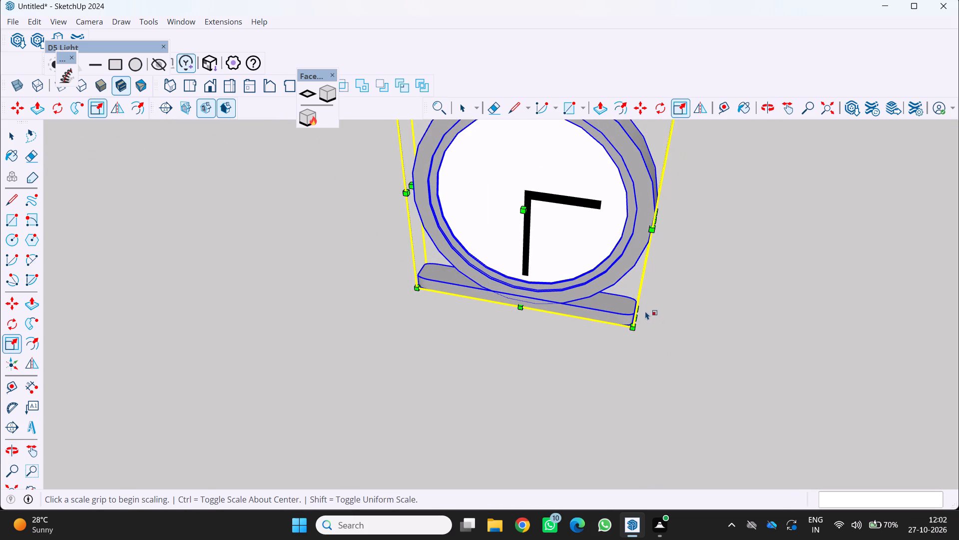
{"action": "scroll", "coordinate": [631, 299], "scroll_direction": "down", "scroll_amount": 3}
{"action": "scroll", "coordinate": [623, 194], "scroll_direction": "up", "scroll_amount": 1}
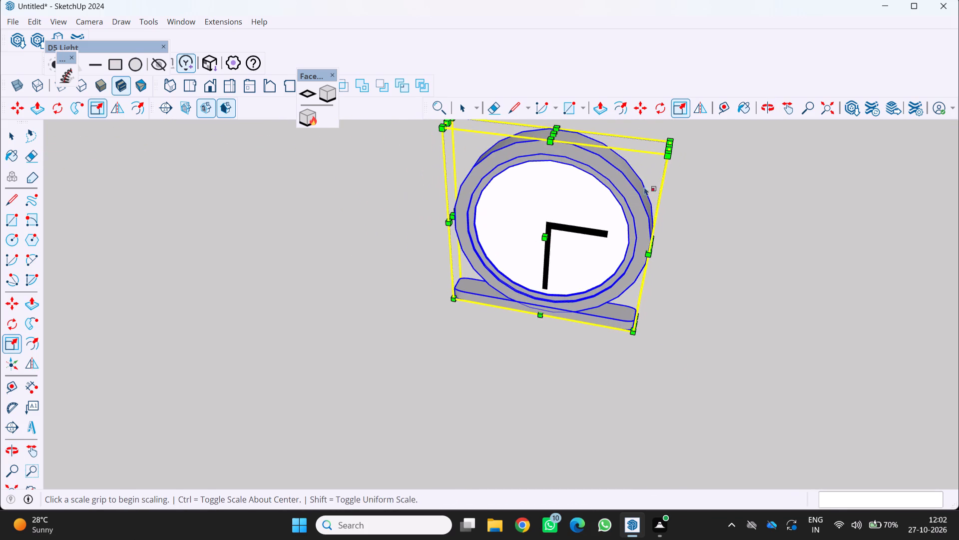
{"action": "scroll", "coordinate": [661, 165], "scroll_direction": "up", "scroll_amount": 2}
{"action": "left_click_drag", "start_coordinate": [524, 136], "coordinate": [523, 185]}
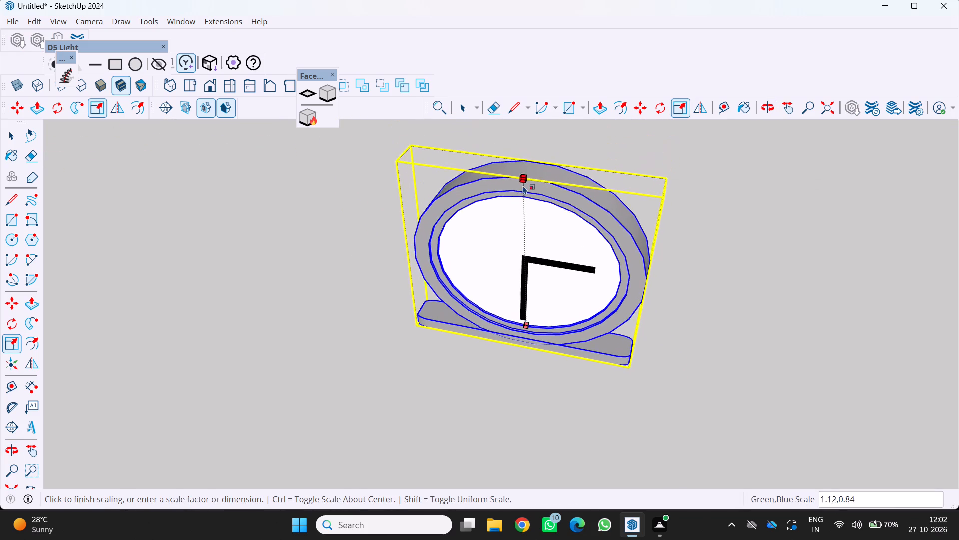
{"action": "left_click_drag", "start_coordinate": [523, 185], "coordinate": [527, 233]}
{"action": "scroll", "coordinate": [661, 361], "scroll_direction": "up", "scroll_amount": 3}
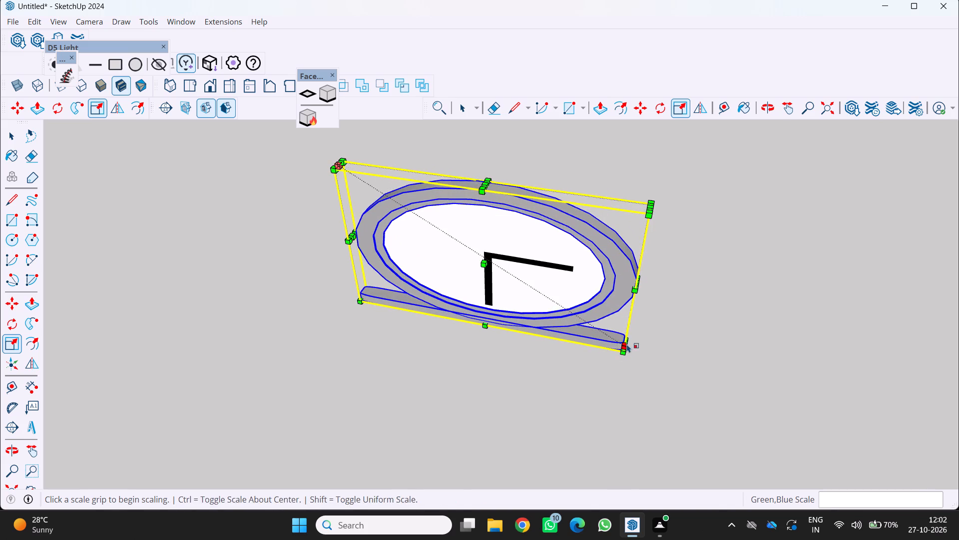
{"action": "left_click_drag", "start_coordinate": [627, 344], "coordinate": [435, 262]}
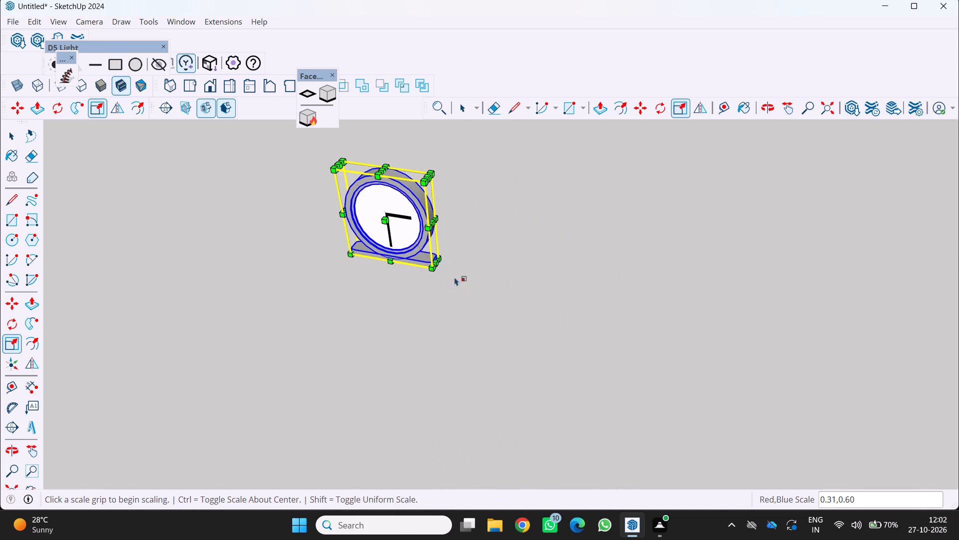
Compare the resized clock with the niches in the right wall panel to check its proportions.
{"action": "middle_click_drag", "start_coordinate": [466, 286], "coordinate": [591, 196]}
{"action": "scroll", "coordinate": [591, 196], "scroll_direction": "down", "scroll_amount": 10}
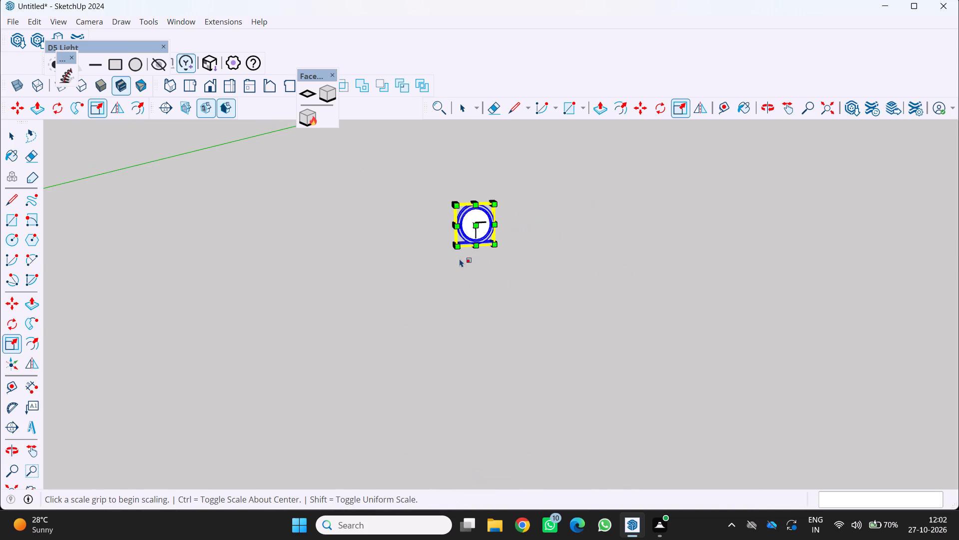
{"action": "scroll", "coordinate": [446, 234], "scroll_direction": "up", "scroll_amount": 1}
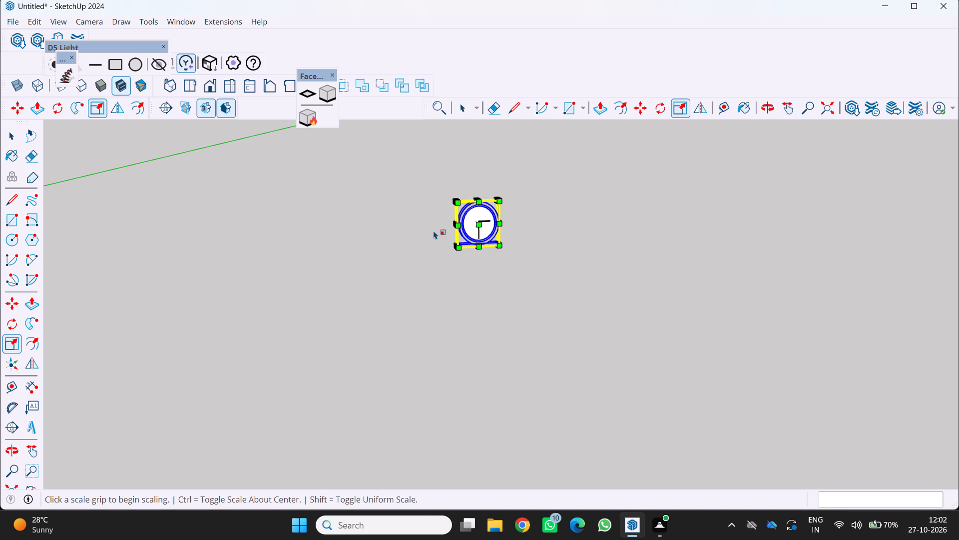
{"action": "scroll", "coordinate": [499, 234], "scroll_direction": "down", "scroll_amount": 2}
{"action": "middle_click_drag", "start_coordinate": [498, 235], "coordinate": [438, 285]}
{"action": "middle_click", "coordinate": [437, 288]}
{"action": "scroll", "coordinate": [441, 268], "scroll_direction": "down", "scroll_amount": 15}
{"action": "middle_click_drag", "start_coordinate": [477, 256], "coordinate": [468, 233]}
{"action": "scroll", "coordinate": [468, 233], "scroll_direction": "up", "scroll_amount": 2}
{"action": "middle_click", "coordinate": [468, 233]}
{"action": "middle_click", "coordinate": [468, 233]}
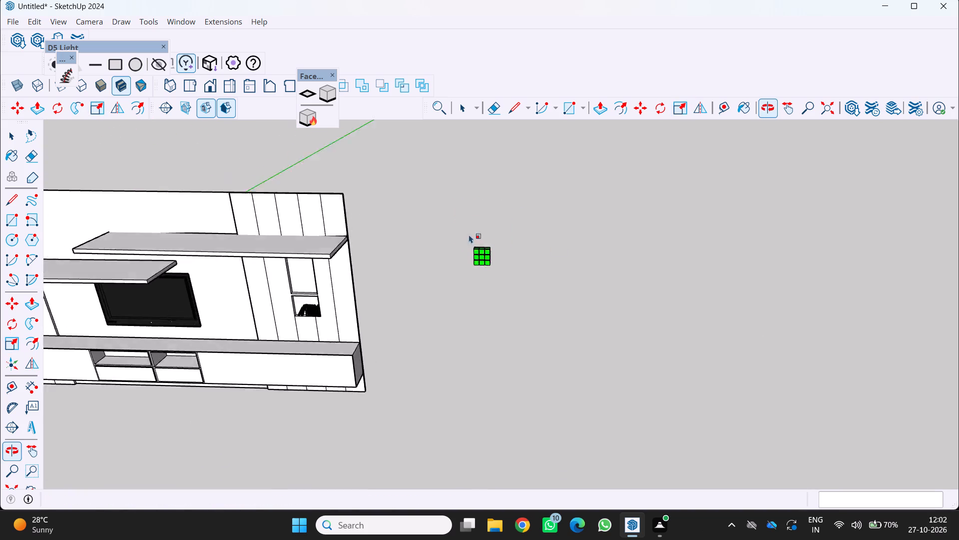
{"action": "scroll", "coordinate": [469, 234], "scroll_direction": "up", "scroll_amount": 3}
{"action": "scroll", "coordinate": [524, 347], "scroll_direction": "down", "scroll_amount": 9}
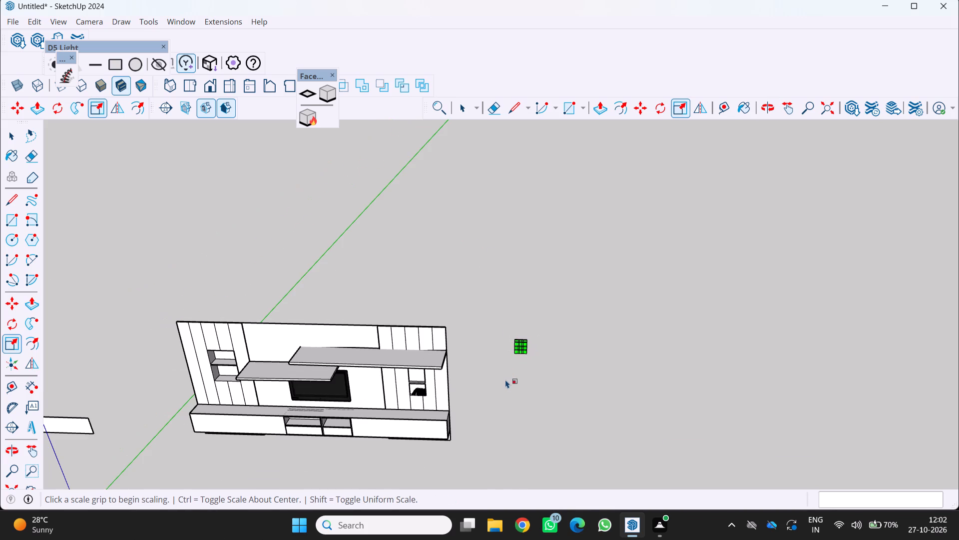
{"action": "middle_click_drag", "start_coordinate": [503, 380], "coordinate": [496, 234], "text": "shift"}
{"action": "scroll", "coordinate": [522, 197], "scroll_direction": "up", "scroll_amount": 14}
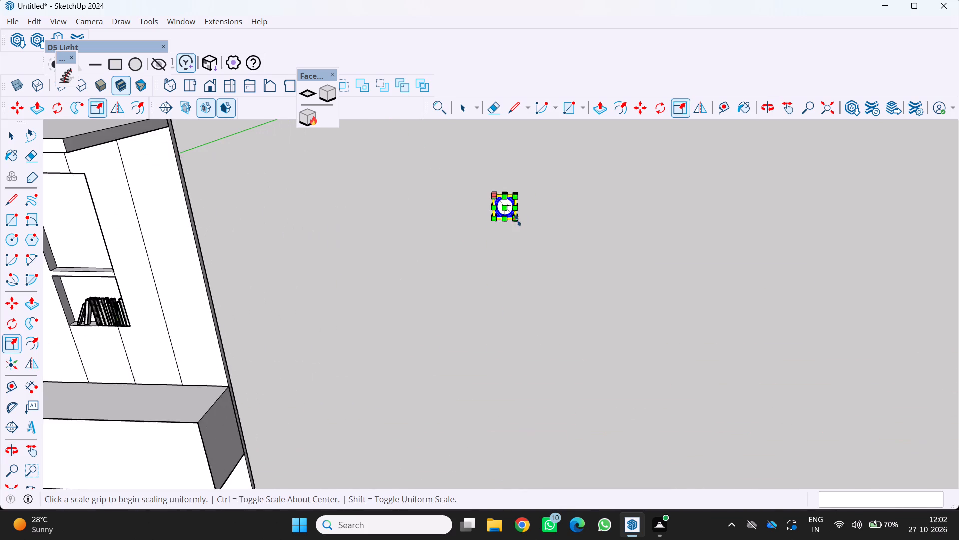
Move the clock by its lower base corner onto the floor of the upper niche above the books, then deselect it.
{"action": "key", "text": "m"}
{"action": "scroll", "coordinate": [513, 212], "scroll_direction": "up", "scroll_amount": 6}
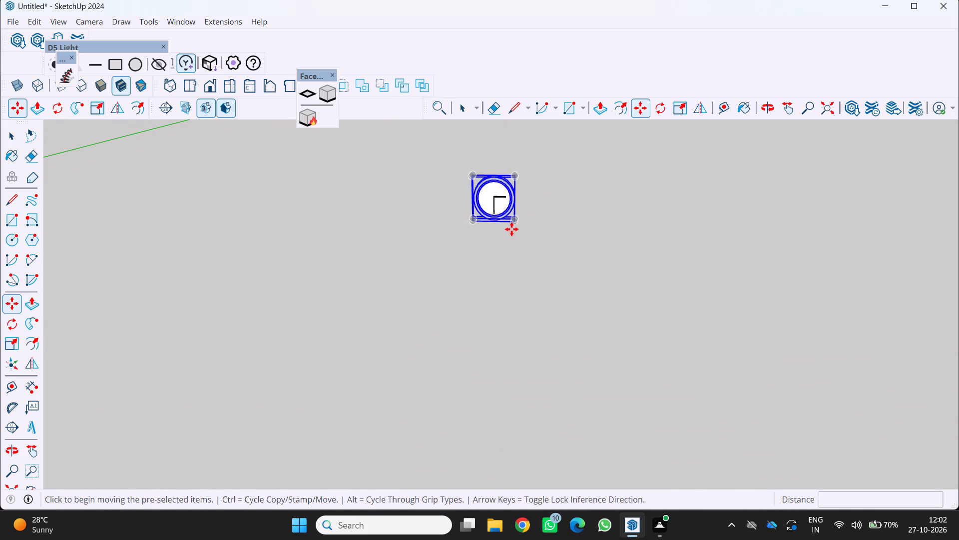
{"action": "scroll", "coordinate": [508, 228], "scroll_direction": "up", "scroll_amount": 8}
{"action": "left_click", "coordinate": [523, 214]}
{"action": "scroll", "coordinate": [522, 214], "scroll_direction": "down", "scroll_amount": 2}
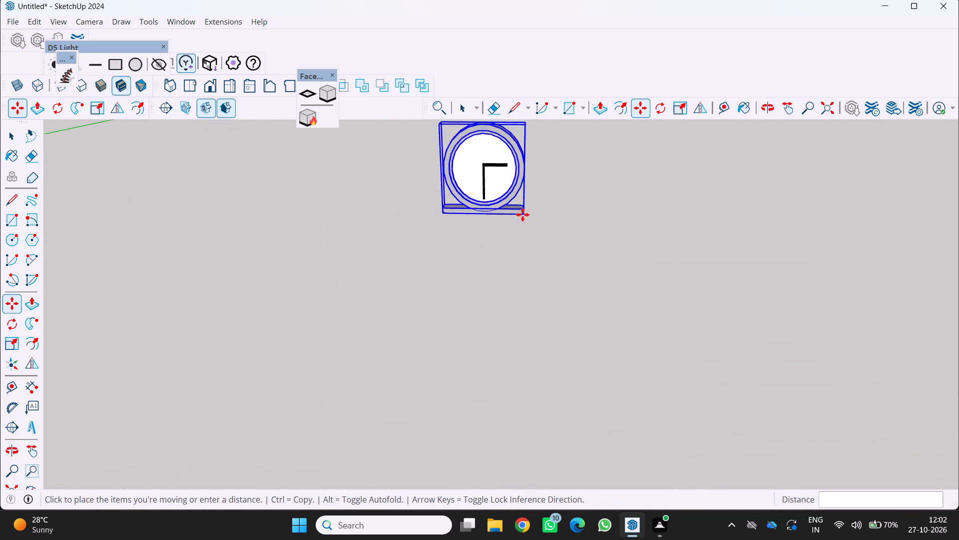
{"action": "scroll", "coordinate": [522, 214], "scroll_direction": "down", "scroll_amount": 20}
{"action": "scroll", "coordinate": [367, 319], "scroll_direction": "down", "scroll_amount": 5}
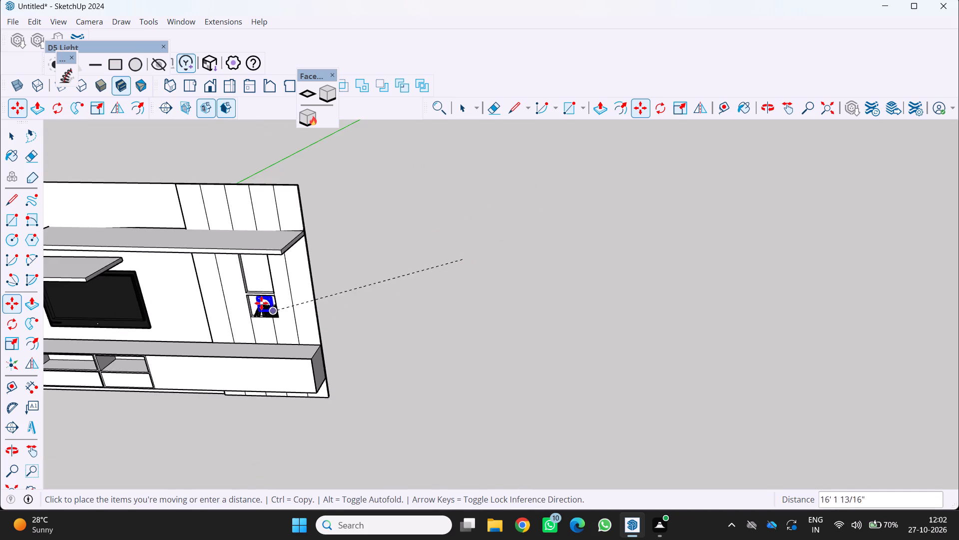
{"action": "middle_click_drag", "start_coordinate": [266, 294], "coordinate": [322, 258]}
{"action": "middle_click", "coordinate": [323, 258]}
{"action": "scroll", "coordinate": [325, 263], "scroll_direction": "down", "scroll_amount": 3}
{"action": "scroll", "coordinate": [259, 296], "scroll_direction": "up", "scroll_amount": 10}
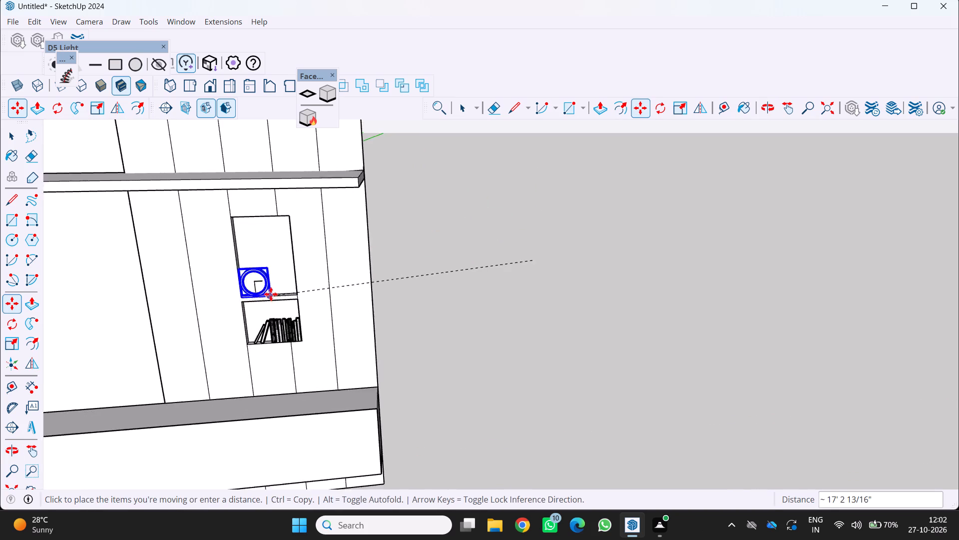
{"action": "scroll", "coordinate": [271, 294], "scroll_direction": "up", "scroll_amount": 6}
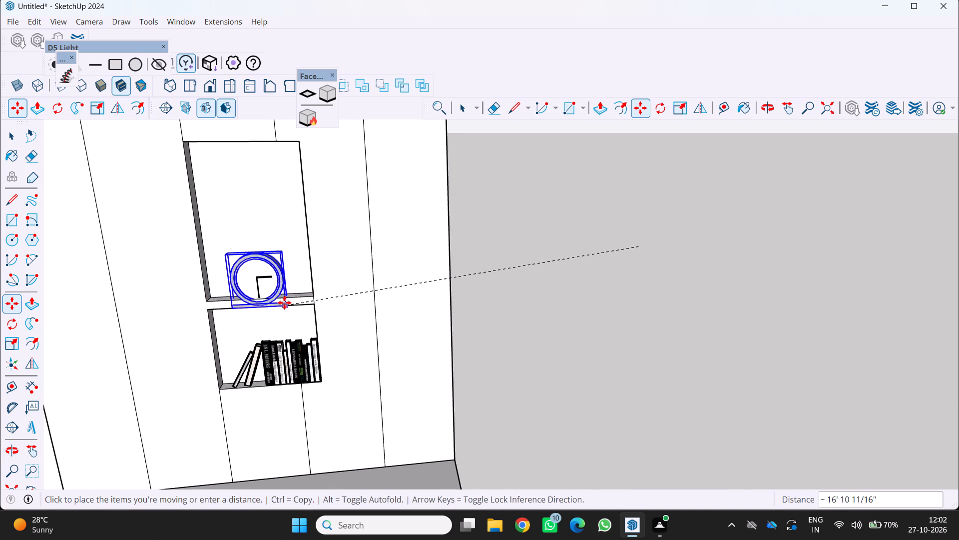
{"action": "scroll", "coordinate": [282, 301], "scroll_direction": "up", "scroll_amount": 6}
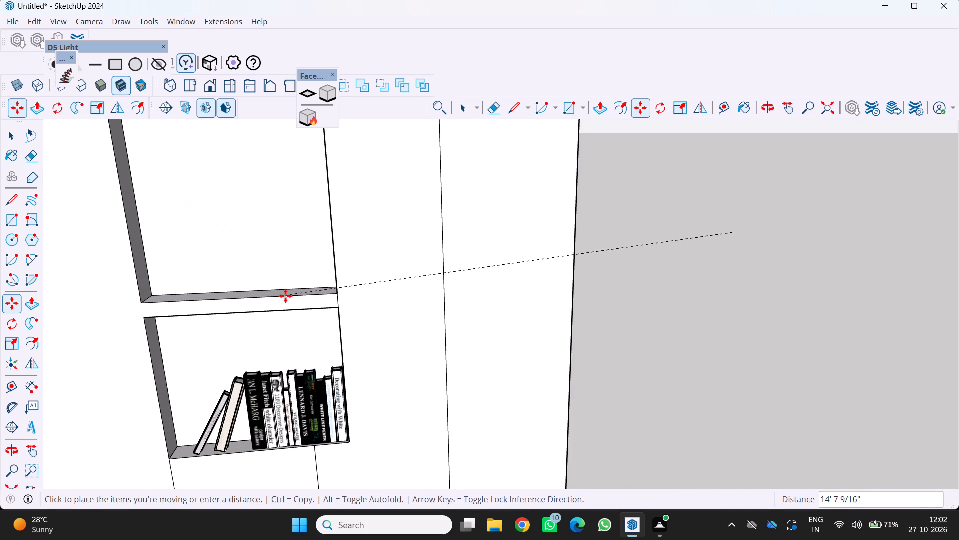
{"action": "left_click", "coordinate": [283, 299]}
{"action": "scroll", "coordinate": [319, 277], "scroll_direction": "down", "scroll_amount": 6}
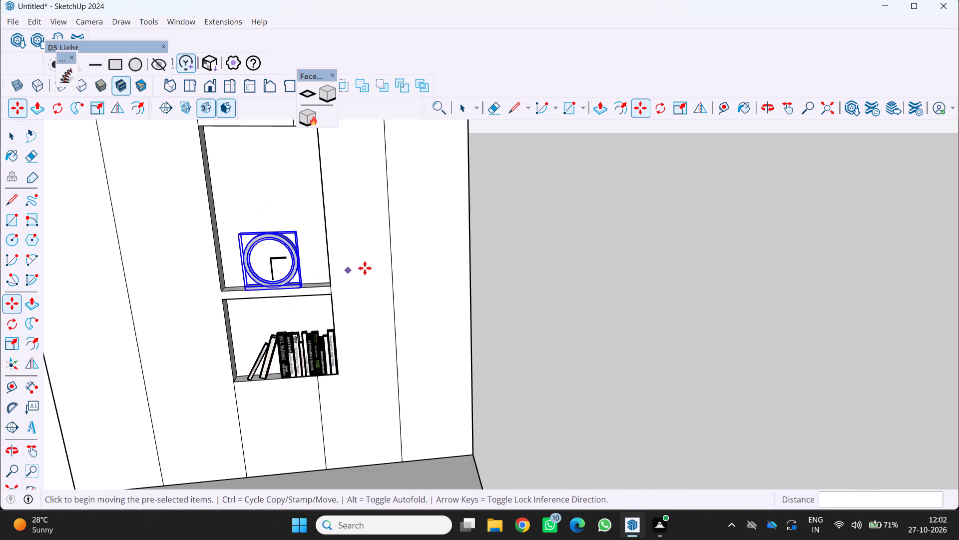
{"action": "scroll", "coordinate": [366, 266], "scroll_direction": "down", "scroll_amount": 6}
{"action": "key", "text": "space"}
{"action": "left_click", "coordinate": [488, 309]}
Examine the whole wall unit from several angles, including the niche decor, shelves, television and box unit.
{"action": "scroll", "coordinate": [485, 305], "scroll_direction": "down", "scroll_amount": 3}
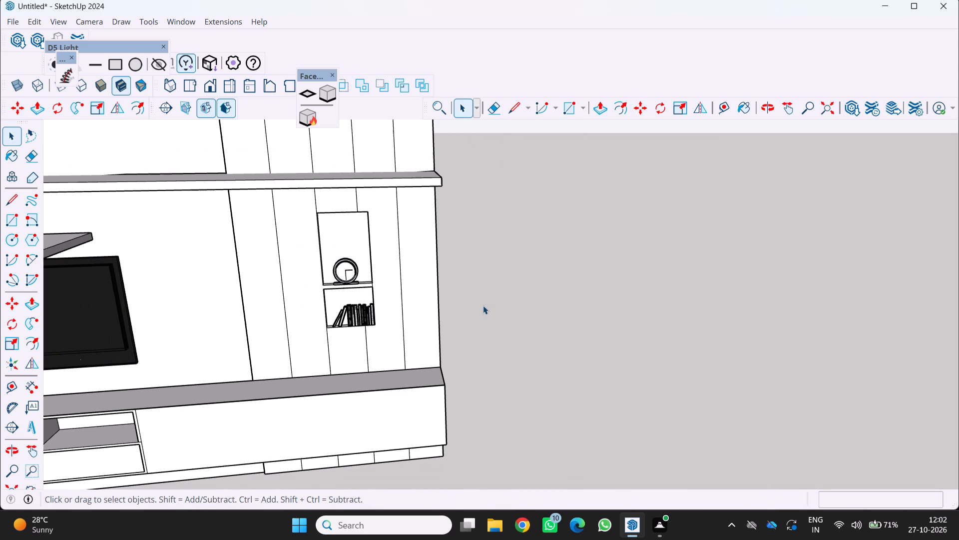
{"action": "scroll", "coordinate": [511, 283], "scroll_direction": "down", "scroll_amount": 6}
{"action": "middle_click_drag", "start_coordinate": [509, 289], "coordinate": [508, 290]}
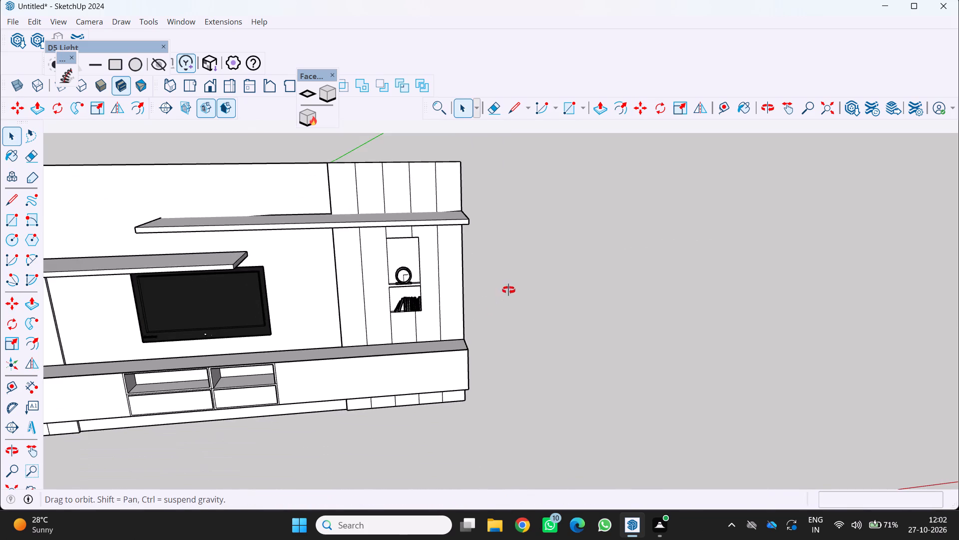
{"action": "middle_click_drag", "start_coordinate": [508, 290], "coordinate": [410, 278]}
{"action": "middle_click", "coordinate": [409, 277]}
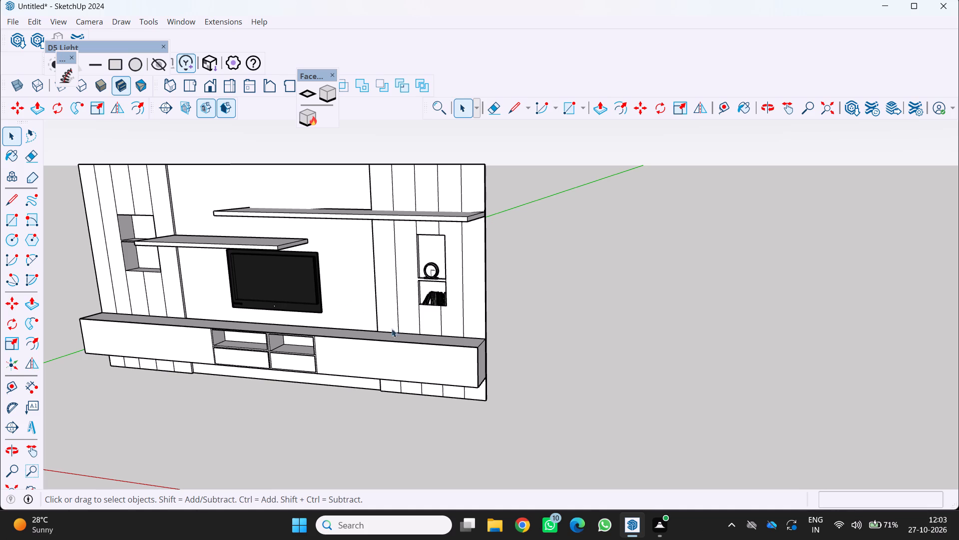
{"action": "scroll", "coordinate": [357, 319], "scroll_direction": "down", "scroll_amount": 2}
{"action": "middle_click_drag", "start_coordinate": [367, 313], "coordinate": [471, 302]}
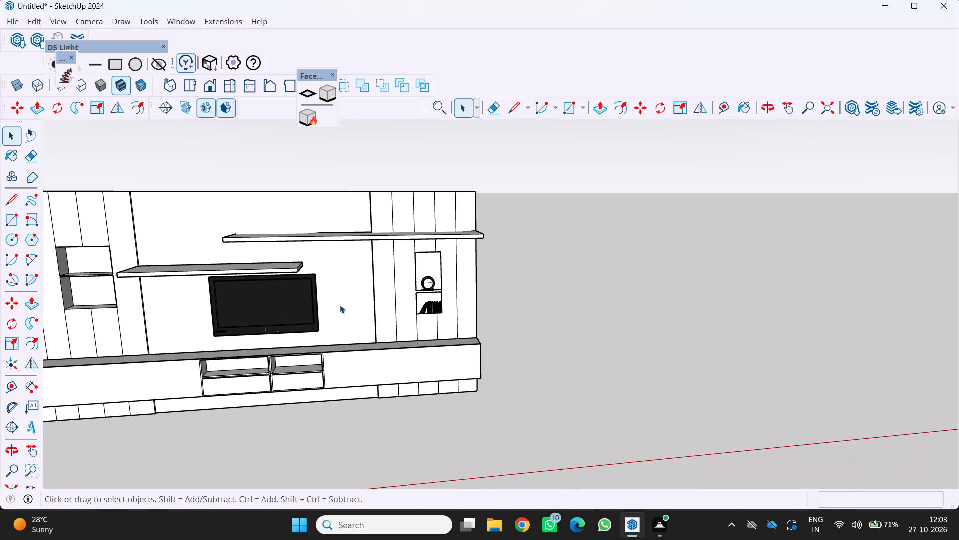
{"action": "scroll", "coordinate": [337, 305], "scroll_direction": "down", "scroll_amount": 1}
{"action": "middle_click_drag", "start_coordinate": [336, 306], "coordinate": [268, 265]}
{"action": "middle_click", "coordinate": [268, 265]}
{"action": "scroll", "coordinate": [254, 255], "scroll_direction": "up", "scroll_amount": 2}
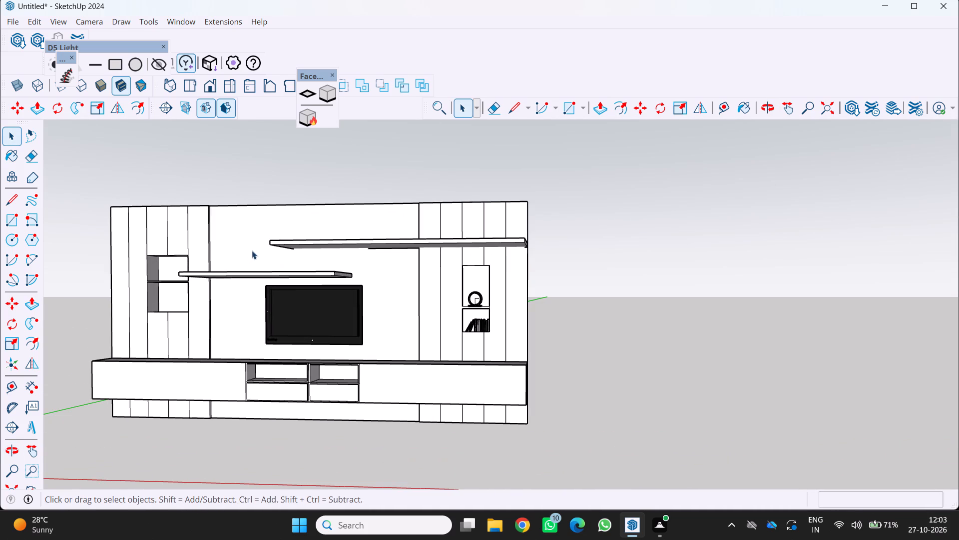
{"action": "scroll", "coordinate": [305, 277], "scroll_direction": "down", "scroll_amount": 4}
{"action": "middle_click_drag", "start_coordinate": [298, 302], "coordinate": [370, 348]}
{"action": "scroll", "coordinate": [337, 353], "scroll_direction": "down", "scroll_amount": 2}
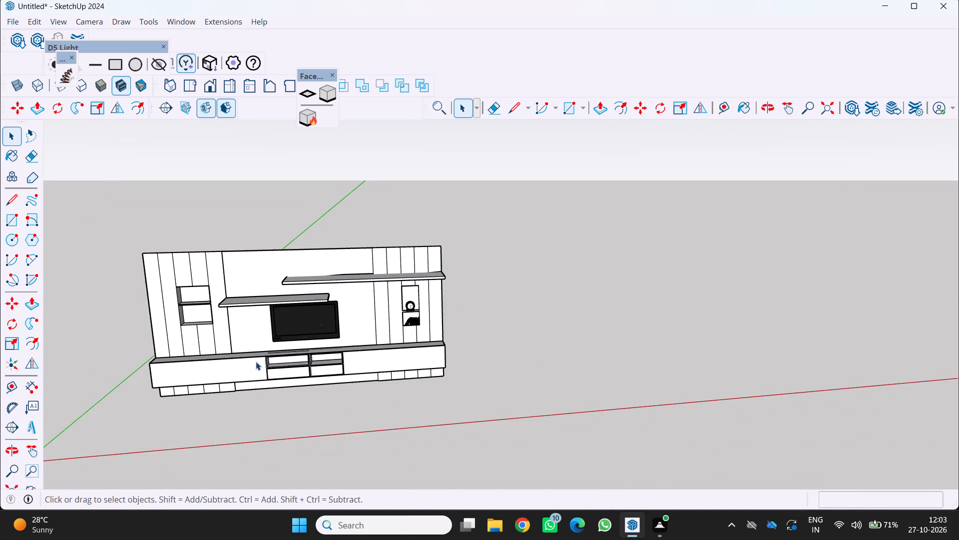
{"action": "scroll", "coordinate": [163, 331], "scroll_direction": "up", "scroll_amount": 4}
{"action": "middle_click_drag", "start_coordinate": [227, 303], "coordinate": [304, 281]}
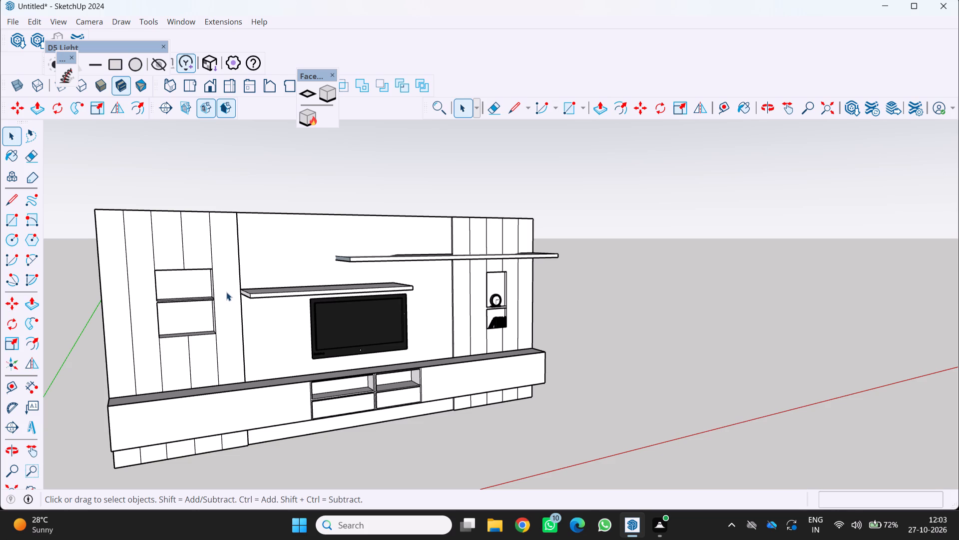
{"action": "scroll", "coordinate": [278, 287], "scroll_direction": "down", "scroll_amount": 1}
{"action": "middle_click_drag", "start_coordinate": [284, 289], "coordinate": [238, 329]}
{"action": "middle_click", "coordinate": [236, 330]}
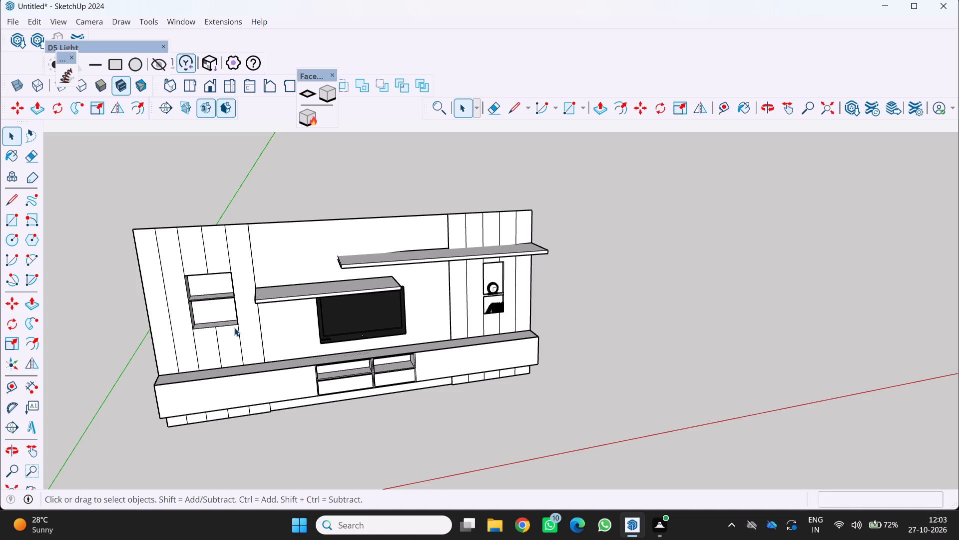
{"action": "scroll", "coordinate": [279, 345], "scroll_direction": "down", "scroll_amount": 1}
{"action": "middle_click_drag", "start_coordinate": [279, 345], "coordinate": [264, 342]}
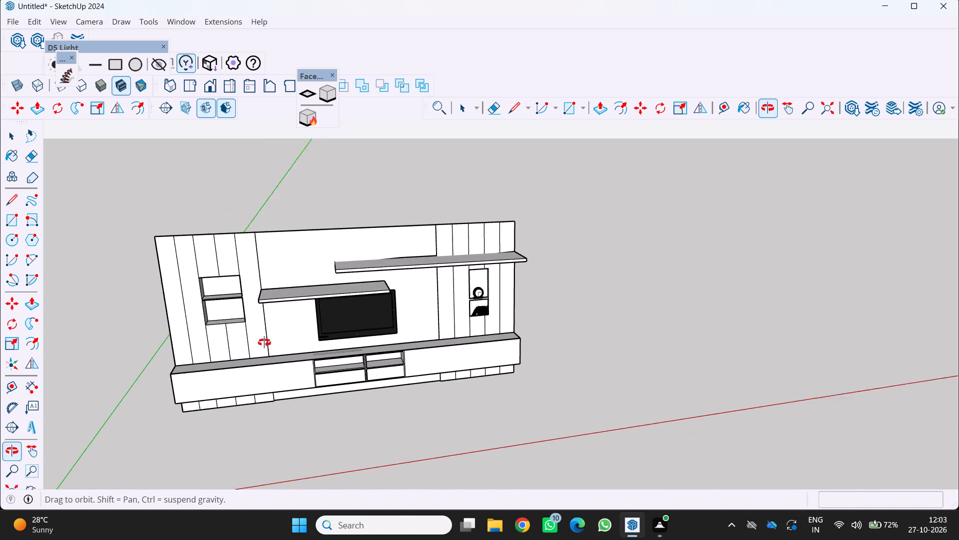
Examine the whole wall unit from several angles, checking both panels' niches, the shelves and the box unit.
{"action": "middle_click_drag", "start_coordinate": [264, 342], "coordinate": [262, 342]}
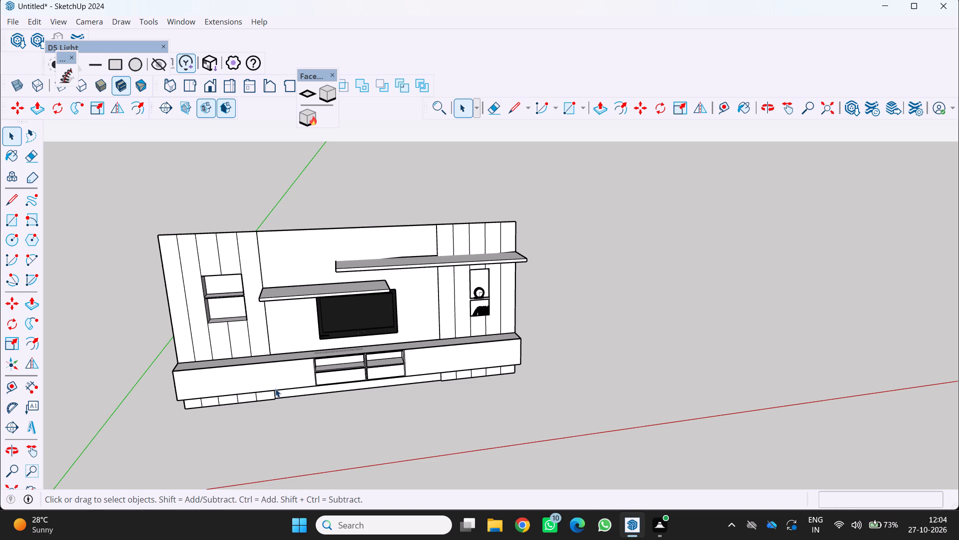
{"action": "middle_click_drag", "start_coordinate": [370, 403], "coordinate": [306, 336]}
{"action": "scroll", "coordinate": [286, 322], "scroll_direction": "up", "scroll_amount": 2}
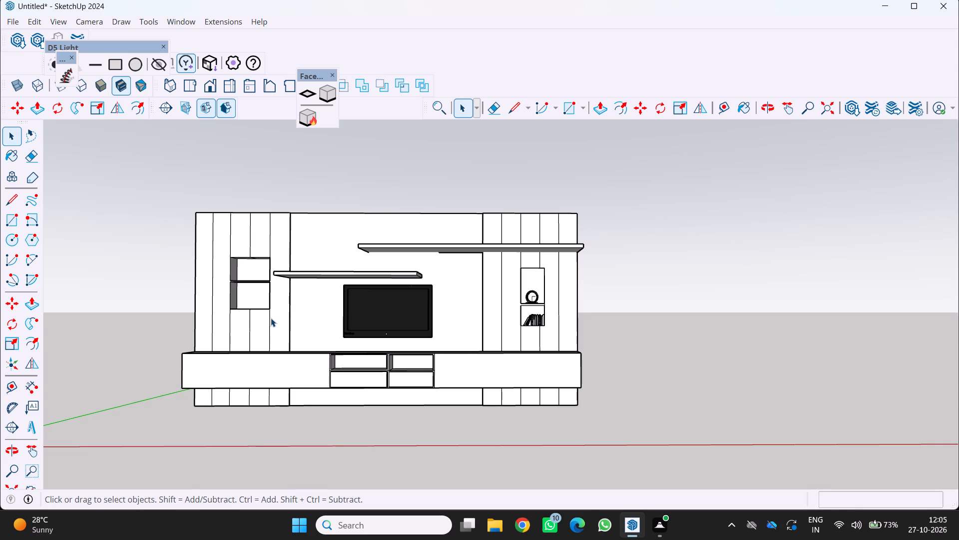
{"action": "scroll", "coordinate": [265, 330], "scroll_direction": "down", "scroll_amount": 1}
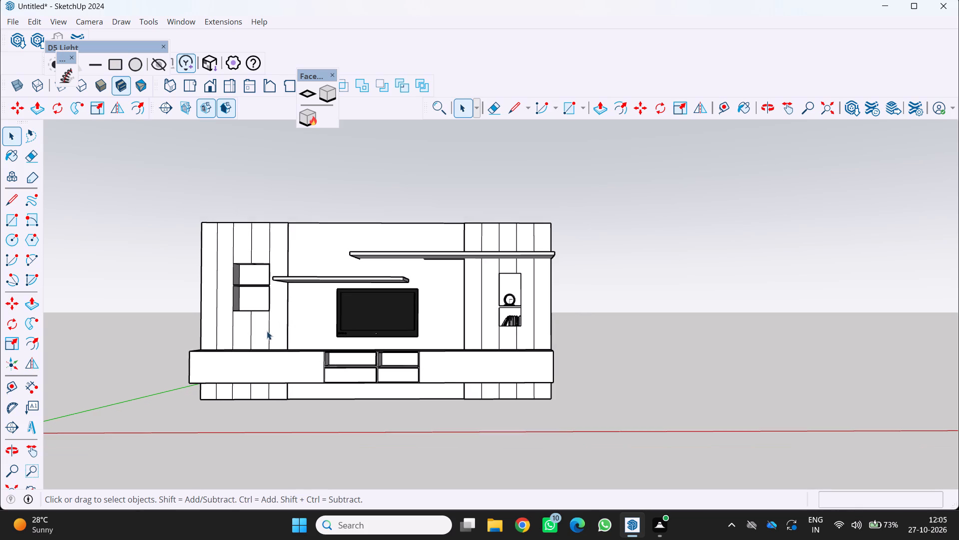
{"action": "middle_click_drag", "start_coordinate": [271, 332], "coordinate": [320, 383]}
{"action": "middle_click", "coordinate": [320, 383]}
{"action": "scroll", "coordinate": [320, 383], "scroll_direction": "up", "scroll_amount": 1}
{"action": "scroll", "coordinate": [252, 329], "scroll_direction": "up", "scroll_amount": 1}
{"action": "middle_click_drag", "start_coordinate": [252, 328], "coordinate": [335, 331]}
{"action": "scroll", "coordinate": [321, 342], "scroll_direction": "down", "scroll_amount": 3}
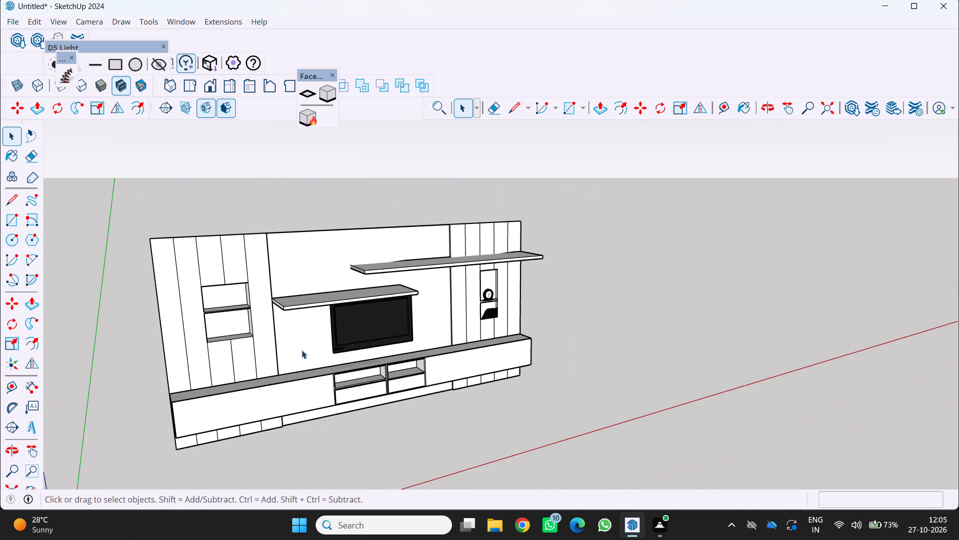
{"action": "middle_click_drag", "start_coordinate": [296, 351], "coordinate": [271, 343]}
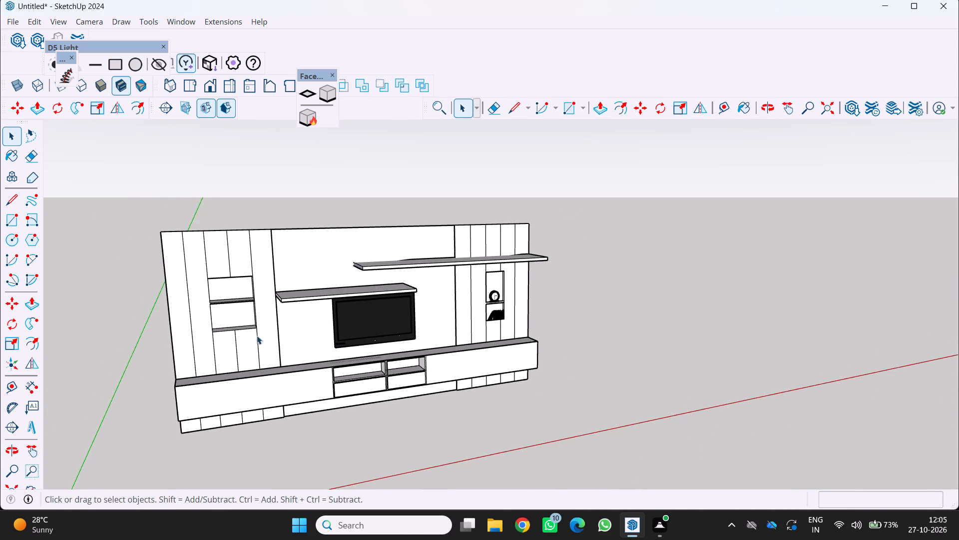
{"action": "middle_click_drag", "start_coordinate": [330, 355], "coordinate": [281, 359]}
{"action": "middle_click", "coordinate": [281, 359]}
{"action": "scroll", "coordinate": [281, 359], "scroll_direction": "up", "scroll_amount": 1}
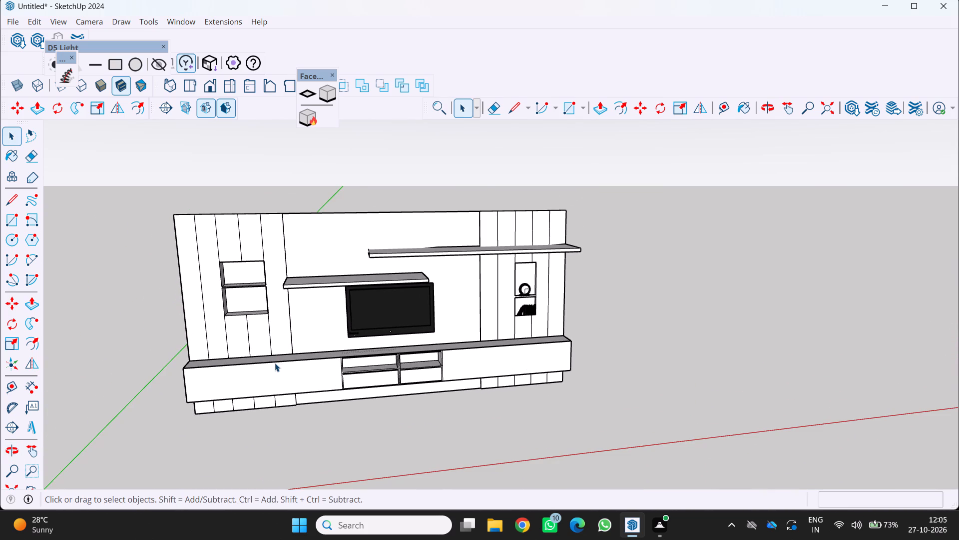
Copy the books from the right wall panel's lower niche by their lower corner into the open space beside the wall unit.
{"action": "middle_click_drag", "start_coordinate": [314, 345], "coordinate": [293, 348]}
{"action": "scroll", "coordinate": [425, 316], "scroll_direction": "up", "scroll_amount": 2}
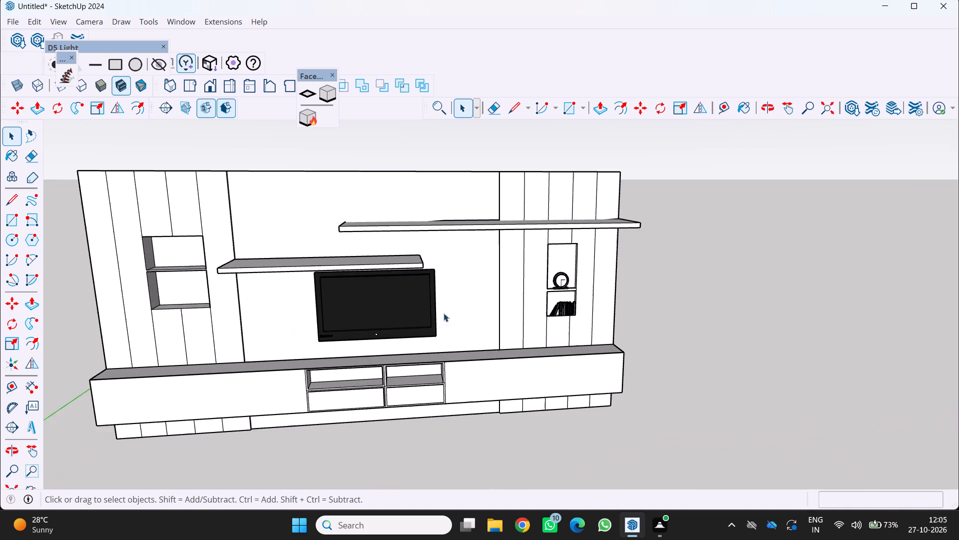
{"action": "scroll", "coordinate": [444, 313], "scroll_direction": "up", "scroll_amount": 6}
{"action": "left_click", "coordinate": [572, 316]}
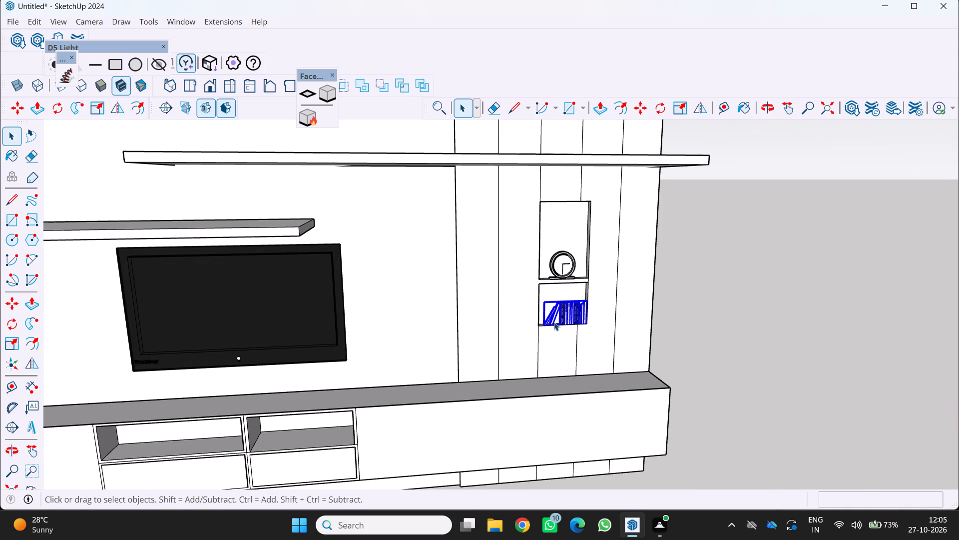
{"action": "key", "text": "m"}
{"action": "scroll", "coordinate": [594, 322], "scroll_direction": "up", "scroll_amount": 5}
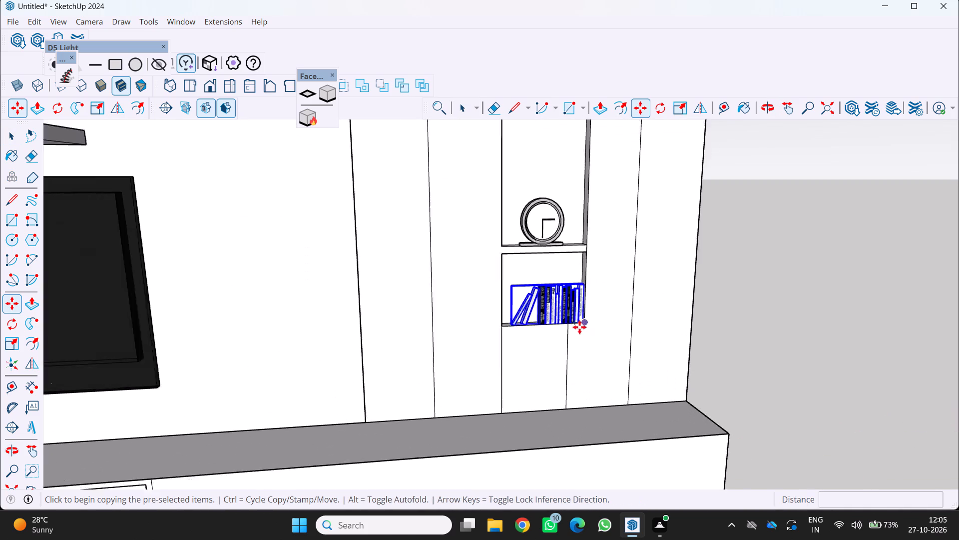
{"action": "scroll", "coordinate": [579, 327], "scroll_direction": "up", "scroll_amount": 5}
{"action": "left_click", "coordinate": [585, 324]}
{"action": "scroll", "coordinate": [581, 322], "scroll_direction": "down", "scroll_amount": 5}
{"action": "scroll", "coordinate": [706, 321], "scroll_direction": "down", "scroll_amount": 2}
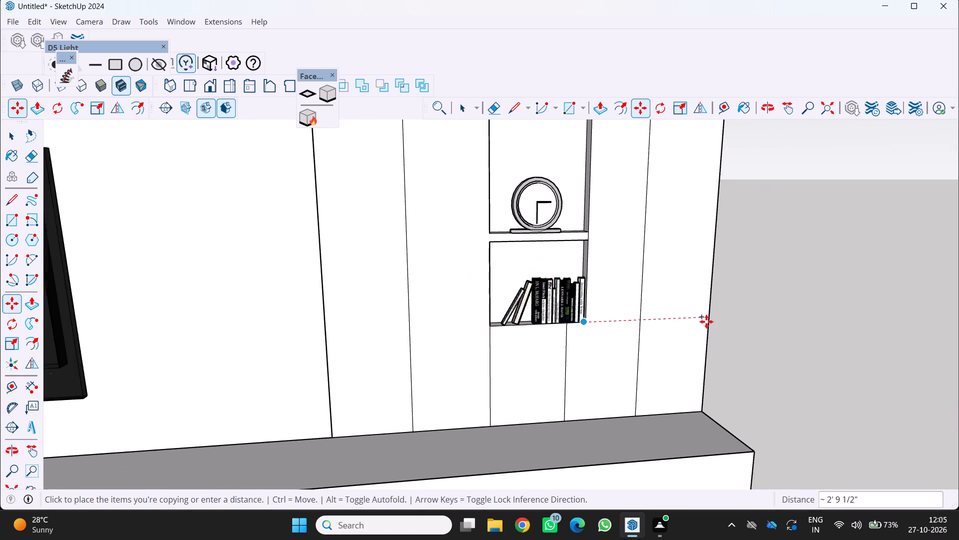
{"action": "scroll", "coordinate": [706, 321], "scroll_direction": "down", "scroll_amount": 4}
{"action": "left_click", "coordinate": [804, 331]}
{"action": "key", "text": "space"}
Flip the copied books across the red mirror plane, offsetting the plane about 1' 3 15/16" away from the wall unit.
{"action": "middle_click_drag", "start_coordinate": [731, 364], "coordinate": [704, 364]}
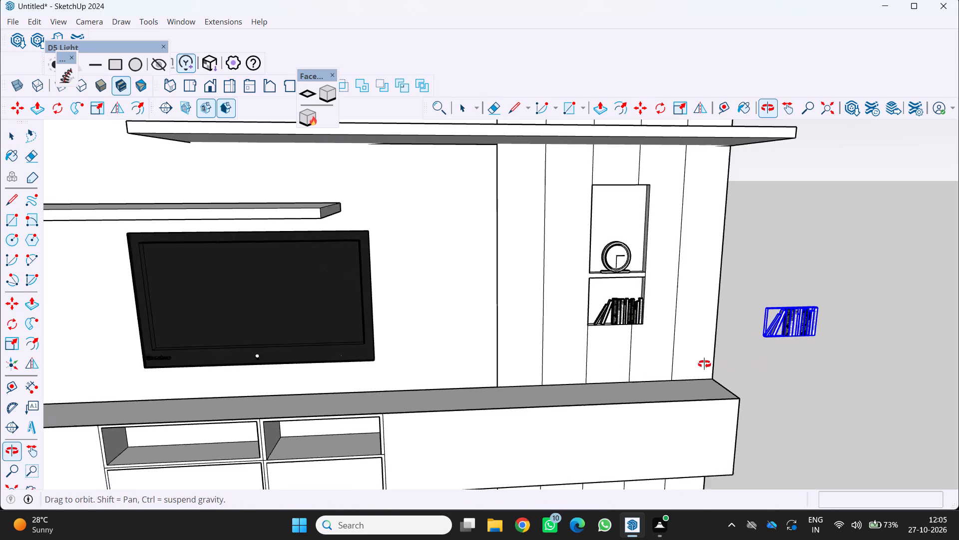
{"action": "middle_click_drag", "start_coordinate": [704, 364], "coordinate": [643, 353]}
{"action": "scroll", "coordinate": [638, 353], "scroll_direction": "down", "scroll_amount": 5}
{"action": "scroll", "coordinate": [855, 351], "scroll_direction": "up", "scroll_amount": 7}
{"action": "scroll", "coordinate": [724, 351], "scroll_direction": "up", "scroll_amount": 5}
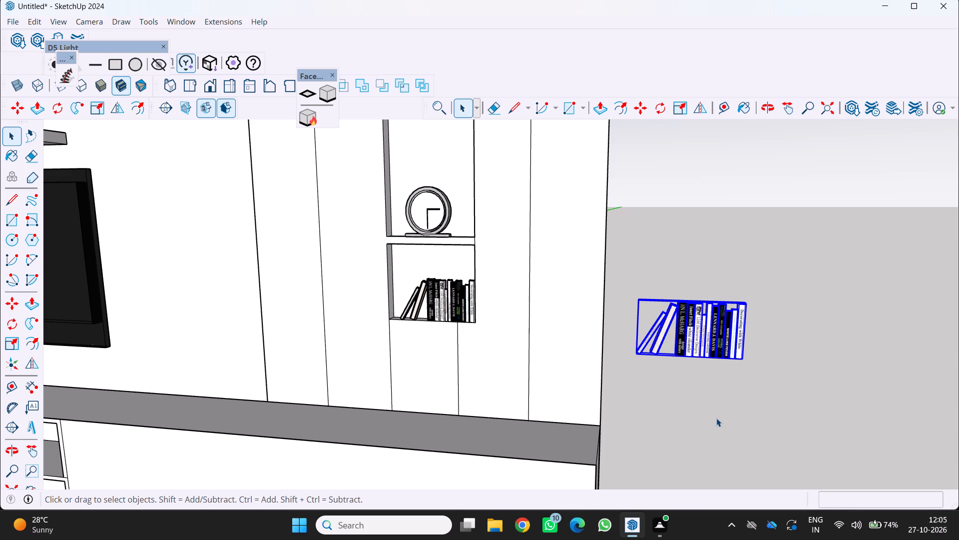
{"action": "scroll", "coordinate": [691, 413], "scroll_direction": "down", "scroll_amount": 1}
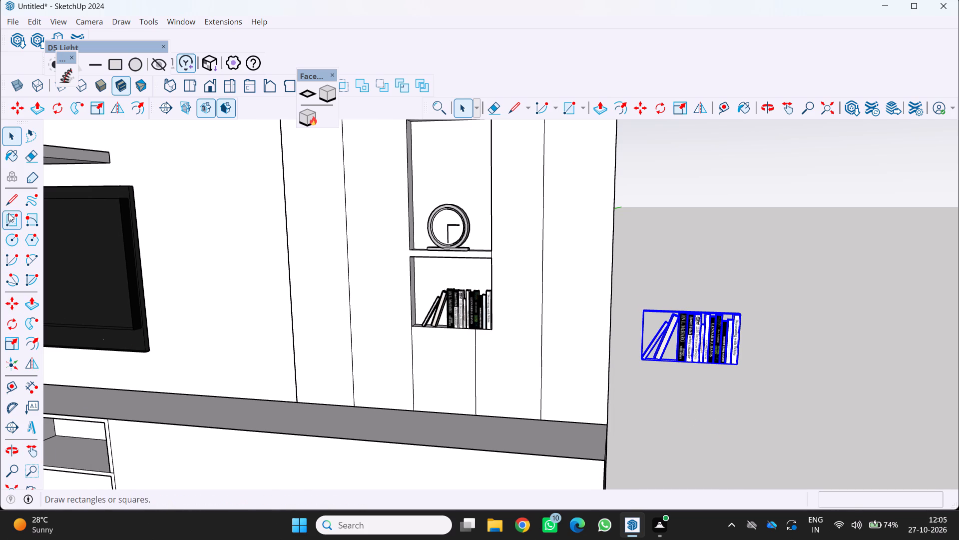
{"action": "left_click", "coordinate": [29, 364]}
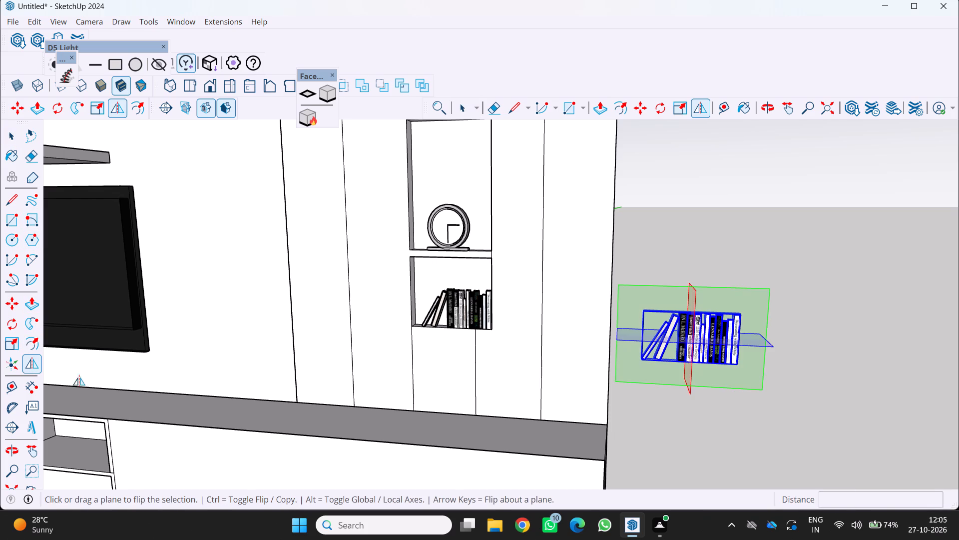
{"action": "left_click_drag", "start_coordinate": [692, 384], "coordinate": [721, 382]}
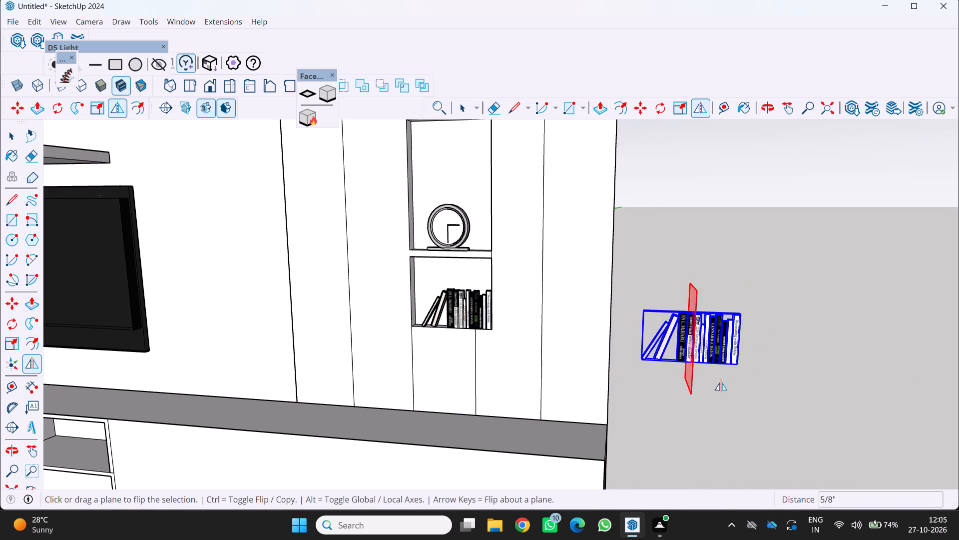
{"action": "left_click_drag", "start_coordinate": [721, 382], "coordinate": [770, 373]}
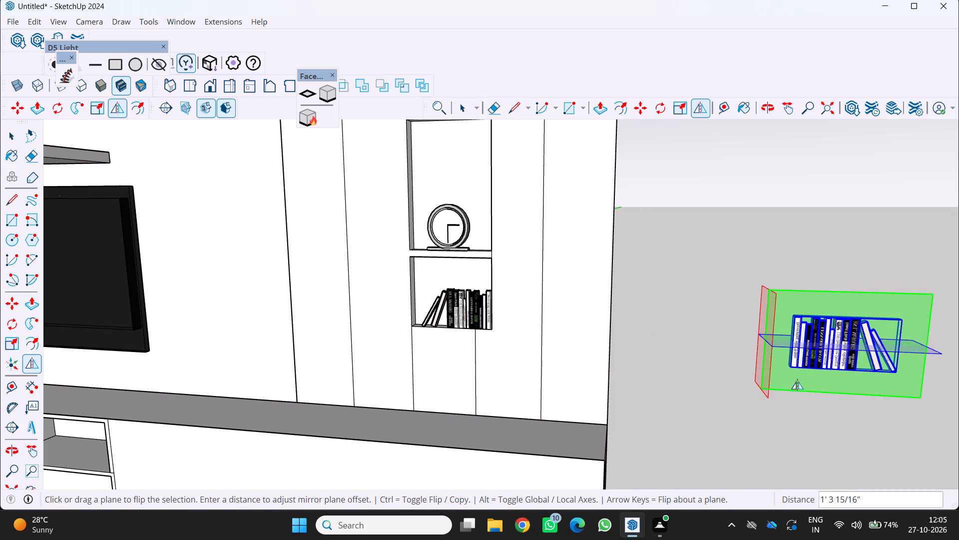
{"action": "key", "text": "space"}
Move the flipped books by their lower outer corner onto the front floor corner of the left wall panel's lower niche, then deselect them.
{"action": "scroll", "coordinate": [795, 368], "scroll_direction": "down", "scroll_amount": 4}
{"action": "middle_click_drag", "start_coordinate": [780, 412], "coordinate": [752, 415]}
{"action": "scroll", "coordinate": [780, 412], "scroll_direction": "up", "scroll_amount": 1}
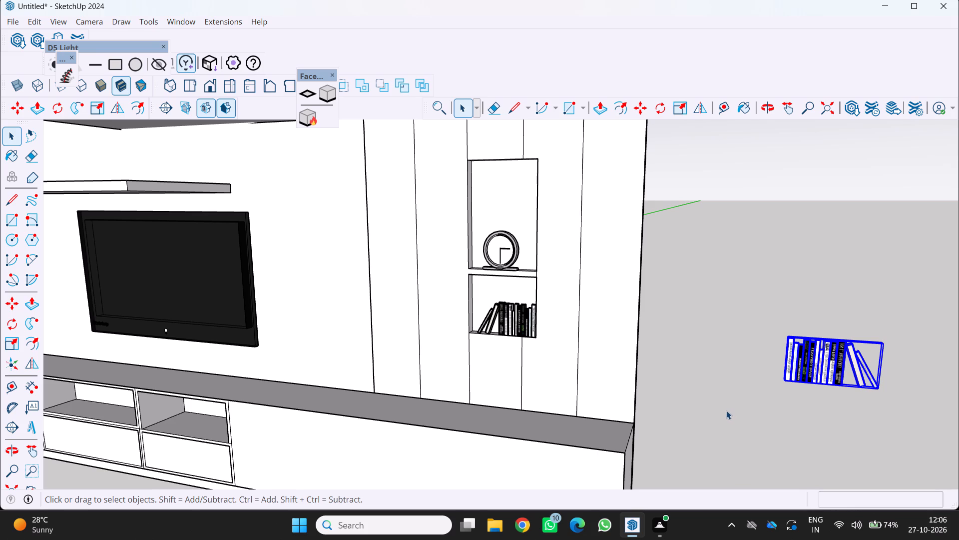
{"action": "scroll", "coordinate": [723, 407], "scroll_direction": "down", "scroll_amount": 1}
{"action": "middle_click_drag", "start_coordinate": [722, 407], "coordinate": [721, 413]}
{"action": "scroll", "coordinate": [721, 414], "scroll_direction": "down", "scroll_amount": 4}
{"action": "scroll", "coordinate": [833, 386], "scroll_direction": "up", "scroll_amount": 6}
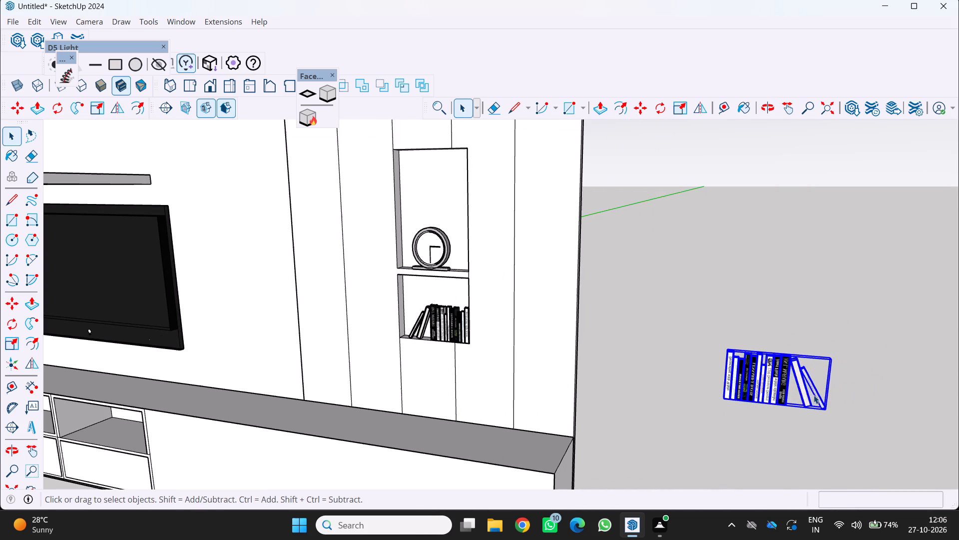
{"action": "key", "text": "m"}
{"action": "scroll", "coordinate": [736, 408], "scroll_direction": "up", "scroll_amount": 7}
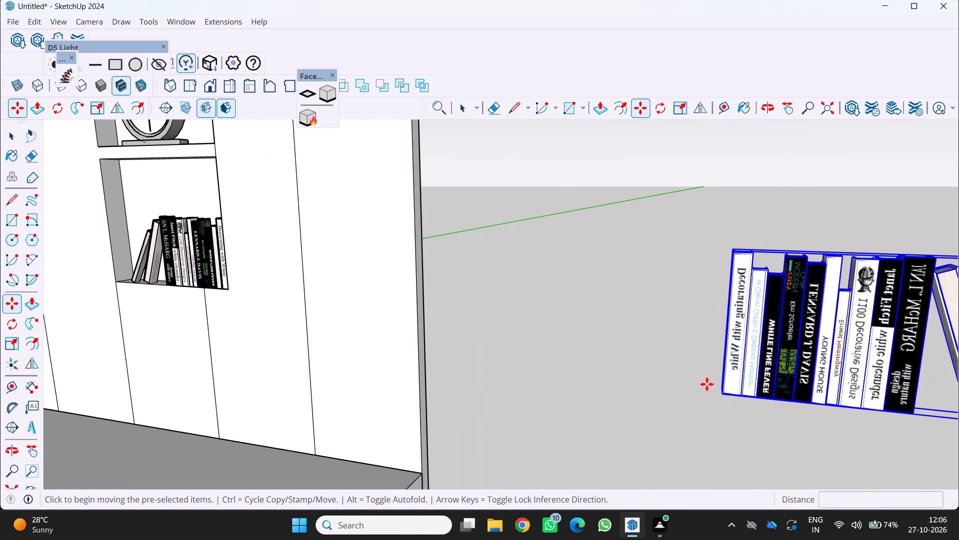
{"action": "left_click", "coordinate": [722, 390]}
{"action": "scroll", "coordinate": [725, 388], "scroll_direction": "down", "scroll_amount": 15}
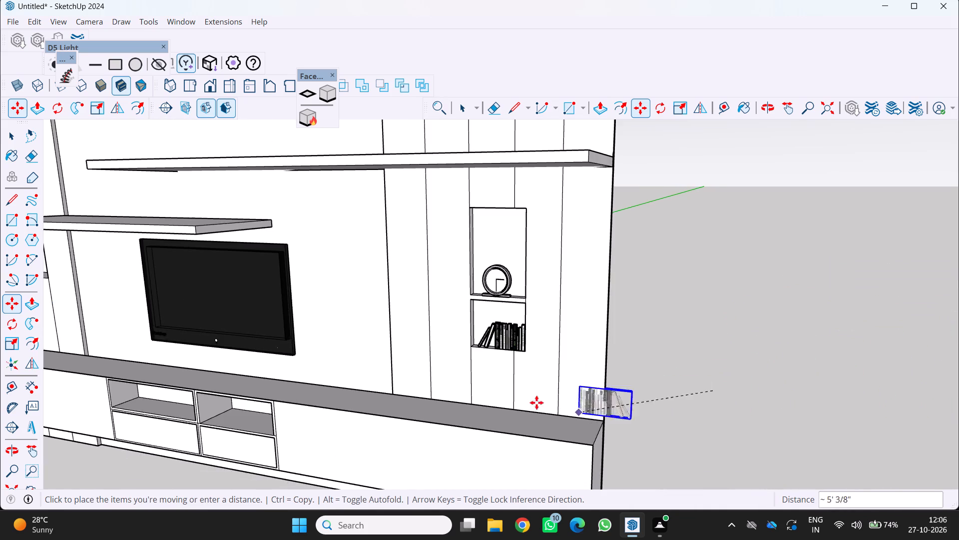
{"action": "scroll", "coordinate": [415, 372], "scroll_direction": "down", "scroll_amount": 10}
{"action": "middle_click_drag", "start_coordinate": [224, 310], "coordinate": [328, 318]}
{"action": "scroll", "coordinate": [265, 308], "scroll_direction": "up", "scroll_amount": 1}
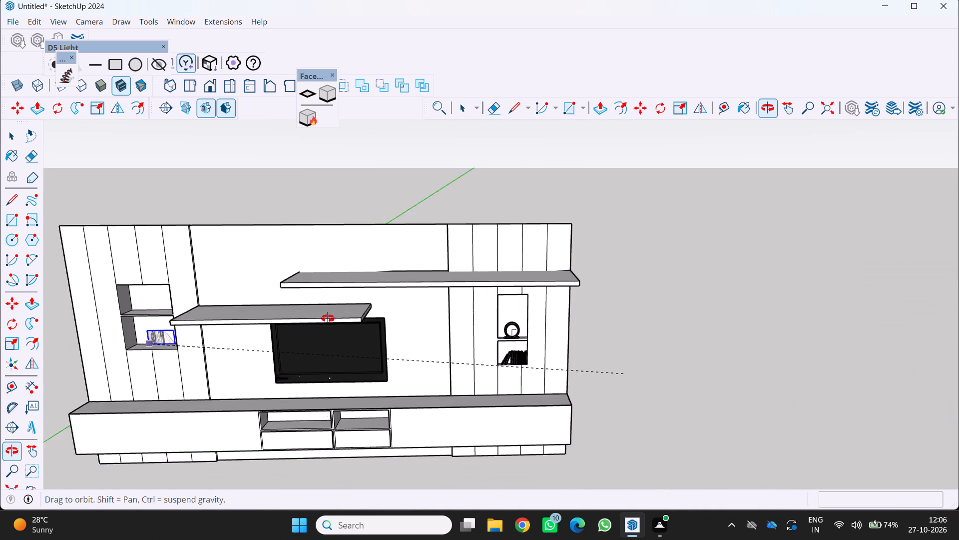
{"action": "middle_click_drag", "start_coordinate": [328, 318], "coordinate": [355, 319]}
{"action": "scroll", "coordinate": [198, 358], "scroll_direction": "up", "scroll_amount": 7}
{"action": "scroll", "coordinate": [113, 366], "scroll_direction": "down", "scroll_amount": 1}
{"action": "middle_click_drag", "start_coordinate": [124, 366], "coordinate": [231, 345]}
{"action": "scroll", "coordinate": [231, 345], "scroll_direction": "down", "scroll_amount": 5}
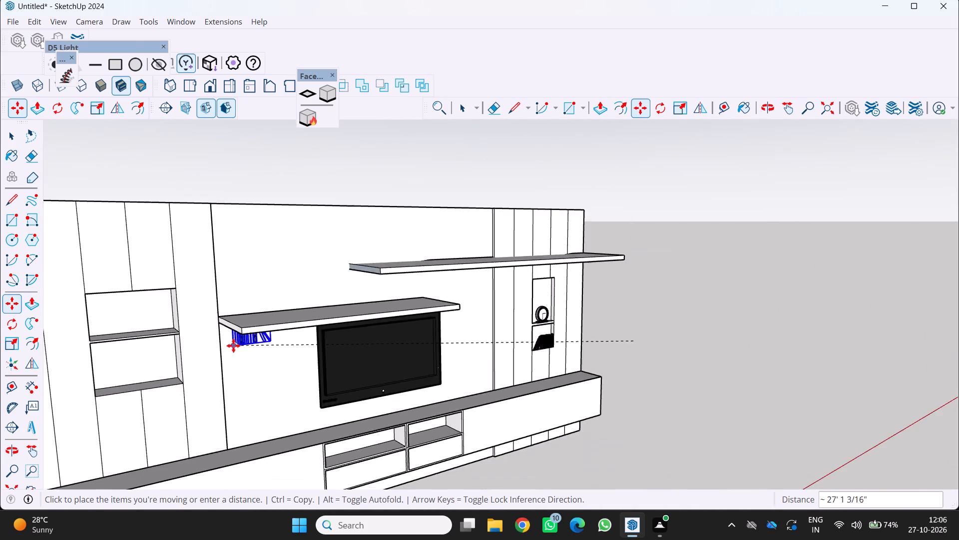
{"action": "scroll", "coordinate": [233, 345], "scroll_direction": "down", "scroll_amount": 6}
{"action": "scroll", "coordinate": [417, 339], "scroll_direction": "down", "scroll_amount": 4}
{"action": "scroll", "coordinate": [225, 362], "scroll_direction": "up", "scroll_amount": 9}
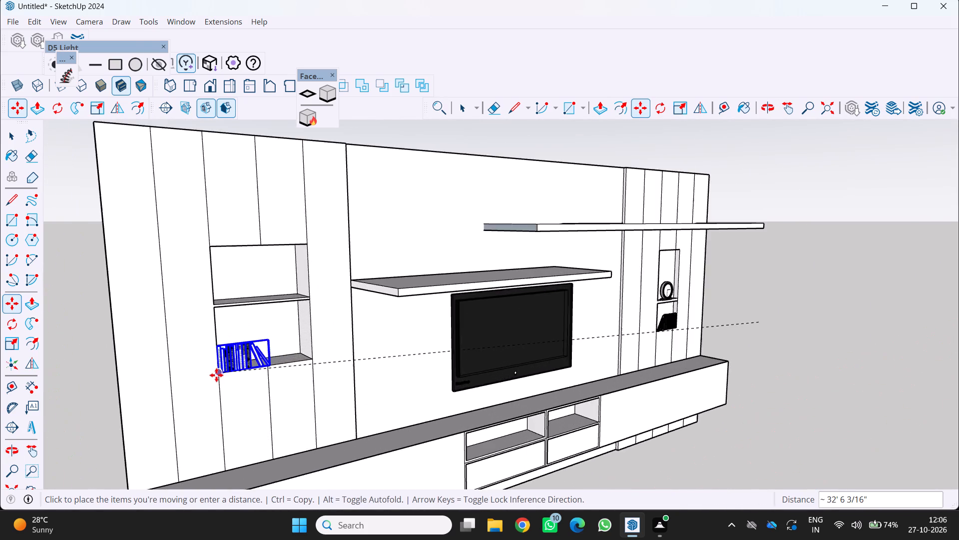
{"action": "scroll", "coordinate": [218, 372], "scroll_direction": "up", "scroll_amount": 8}
{"action": "left_click", "coordinate": [220, 371]}
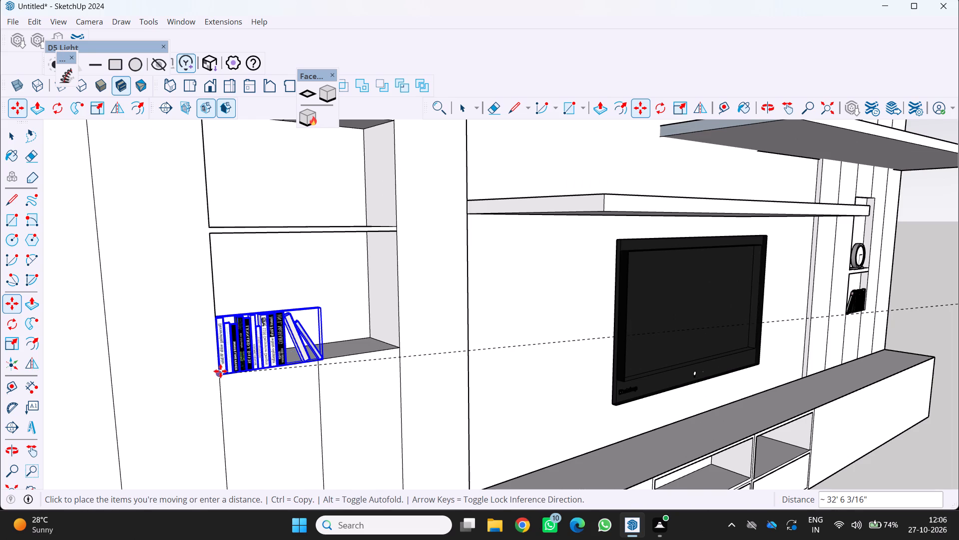
{"action": "scroll", "coordinate": [268, 363], "scroll_direction": "down", "scroll_amount": 10}
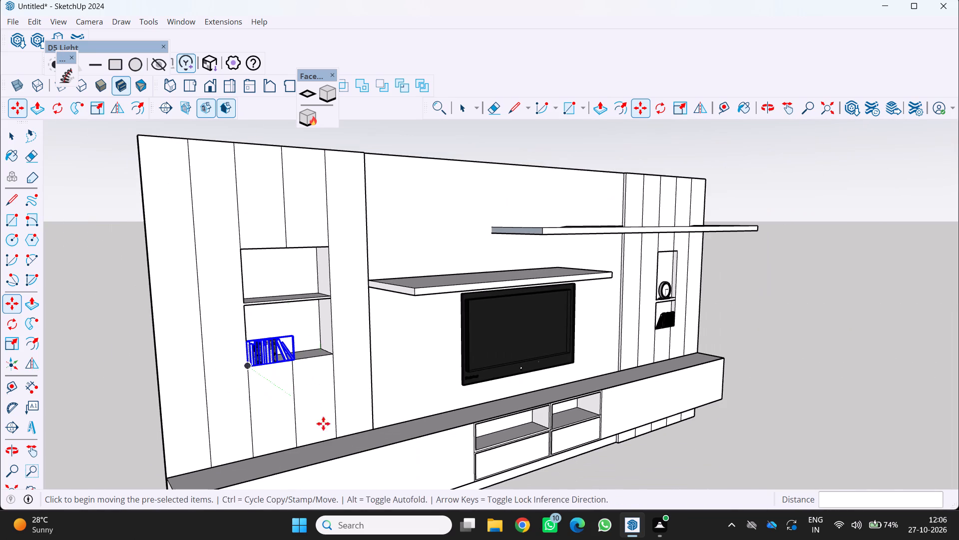
{"action": "key", "text": "space"}
{"action": "scroll", "coordinate": [588, 354], "scroll_direction": "down", "scroll_amount": 3}
{"action": "middle_click_drag", "start_coordinate": [556, 352], "coordinate": [428, 338]}
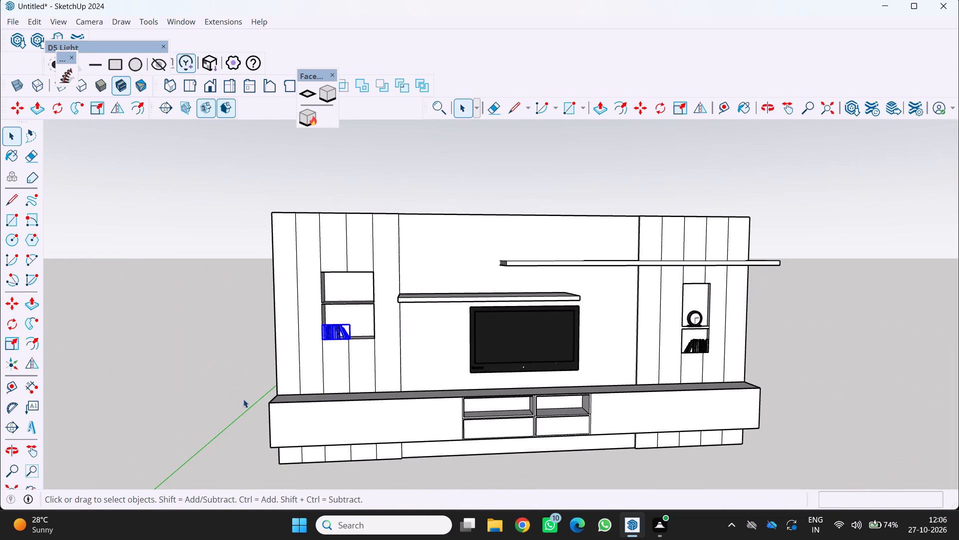
{"action": "left_click", "coordinate": [232, 425]}
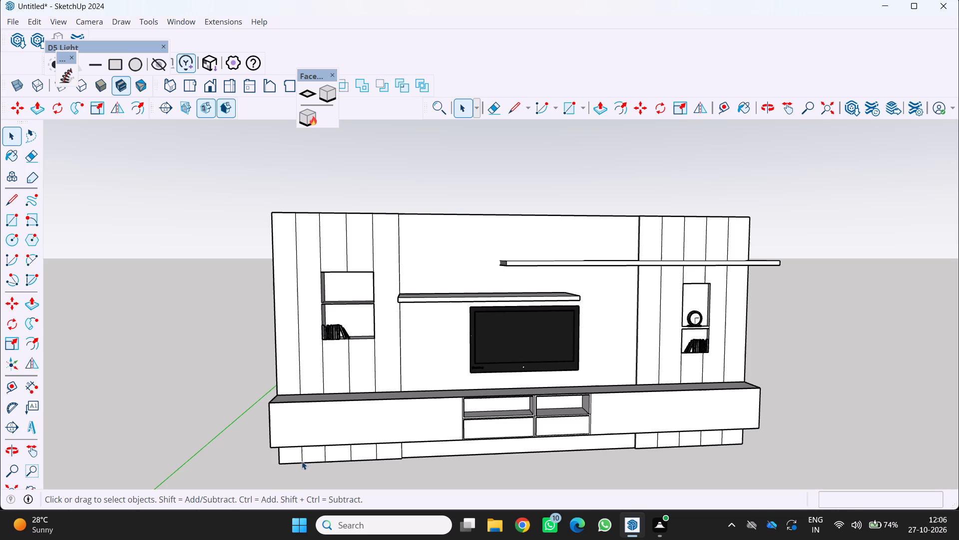
Examine the wall unit from several angles, comparing the books and clock in the niches of both side panels.
{"action": "scroll", "coordinate": [598, 336], "scroll_direction": "down", "scroll_amount": 2}
{"action": "middle_click_drag", "start_coordinate": [584, 349], "coordinate": [465, 372]}
{"action": "scroll", "coordinate": [464, 372], "scroll_direction": "up", "scroll_amount": 3}
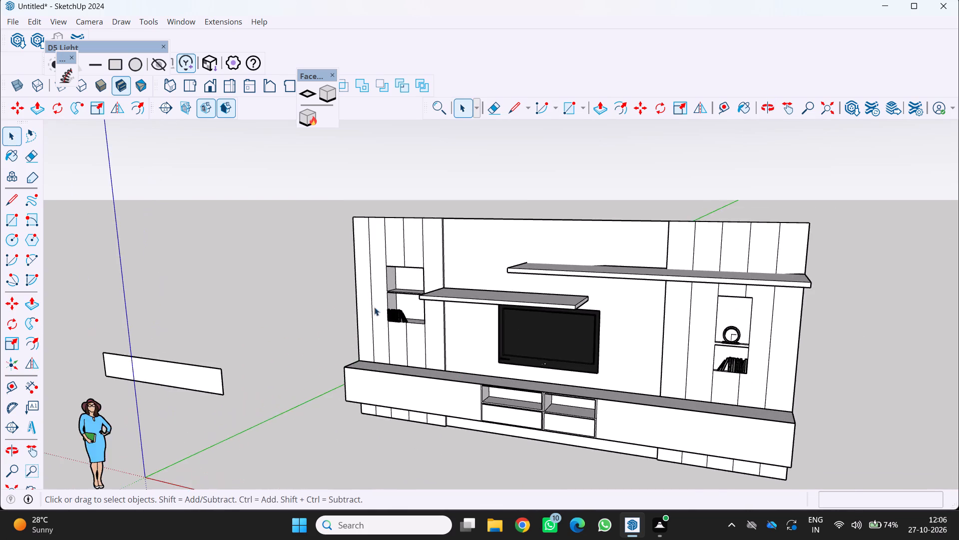
{"action": "scroll", "coordinate": [374, 307], "scroll_direction": "up", "scroll_amount": 6}
{"action": "middle_click_drag", "start_coordinate": [449, 309], "coordinate": [516, 312]}
{"action": "middle_click", "coordinate": [516, 312]}
{"action": "scroll", "coordinate": [80, 341], "scroll_direction": "down", "scroll_amount": 4}
{"action": "middle_click_drag", "start_coordinate": [128, 335], "coordinate": [142, 306]}
{"action": "scroll", "coordinate": [235, 174], "scroll_direction": "down", "scroll_amount": 1}
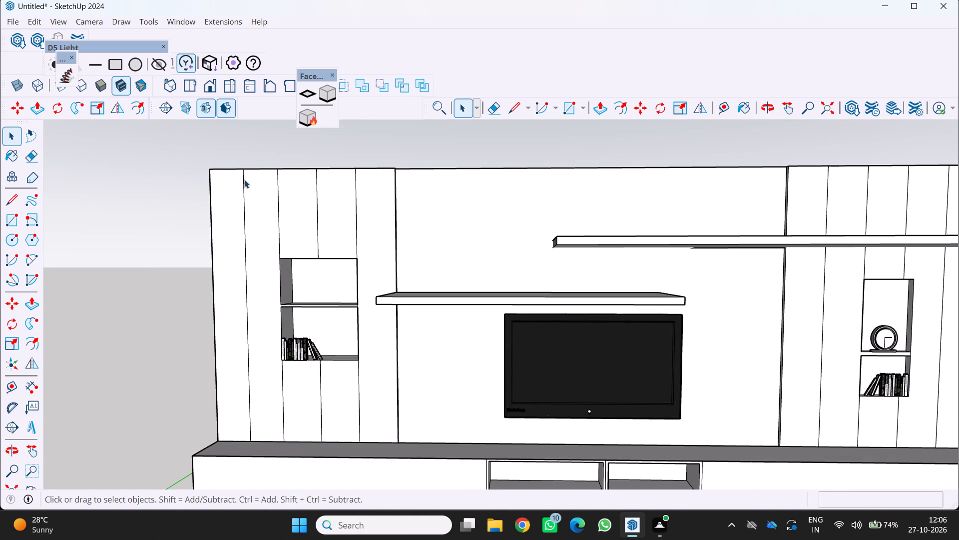
{"action": "scroll", "coordinate": [244, 179], "scroll_direction": "down", "scroll_amount": 1}
Search the 3D Warehouse models for POTS.
{"action": "left_click", "coordinate": [185, 20]}
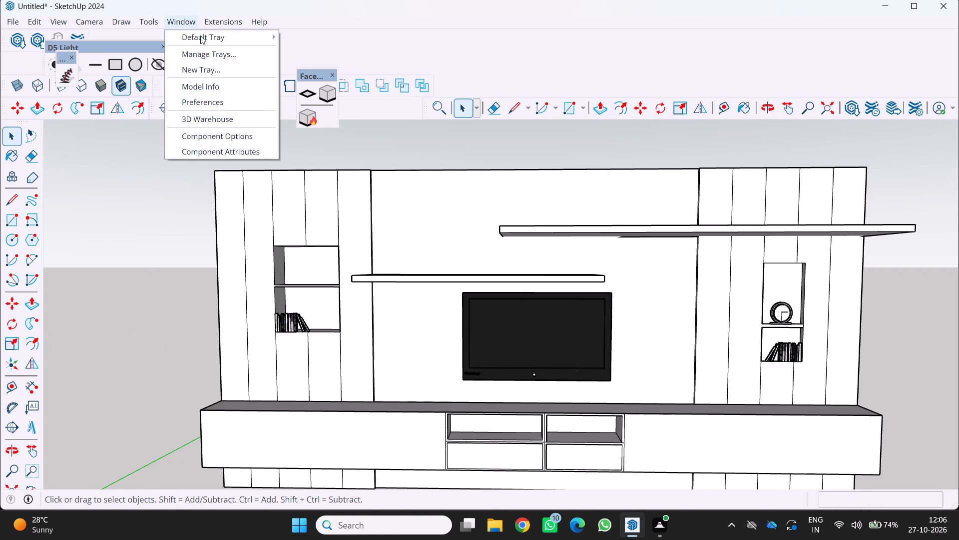
{"action": "left_click", "coordinate": [219, 118]}
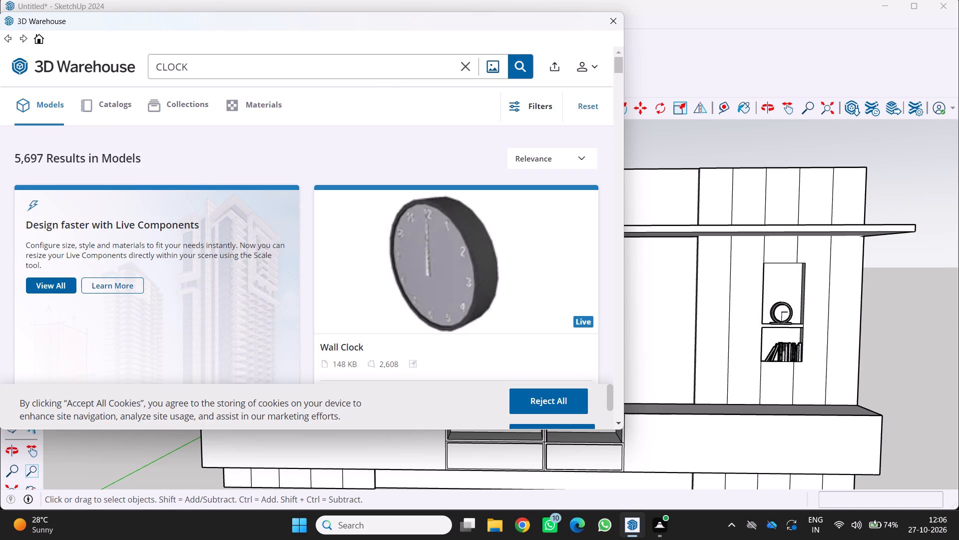
{"action": "left_click", "coordinate": [220, 73]}
{"action": "key", "text": "BackSpace"}
{"action": "key", "text": "BackSpace"}
{"action": "key", "text": "BackSpace"}
{"action": "key", "text": "BackSpace"}
{"action": "key", "text": "BackSpace"}
{"action": "type", "text": "POTS"}
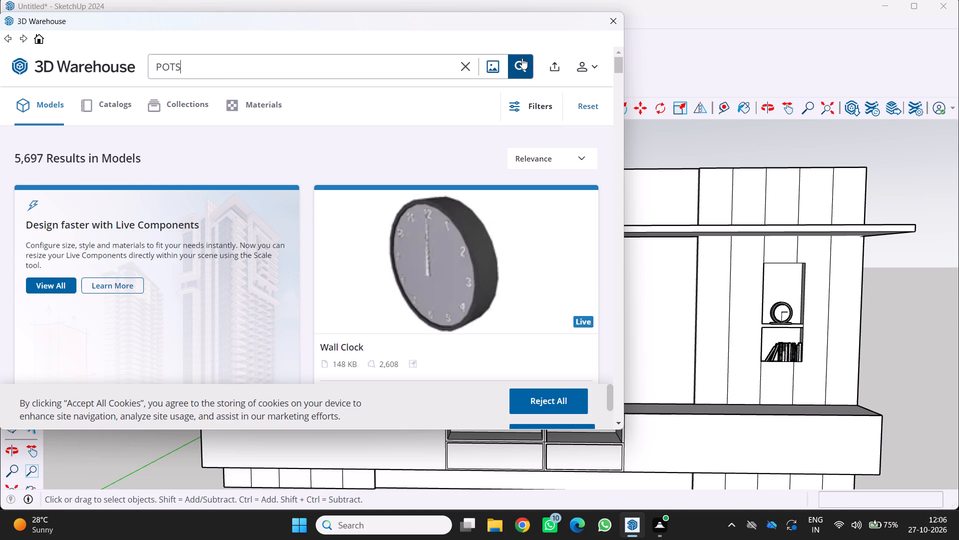
{"action": "left_click", "coordinate": [521, 60]}
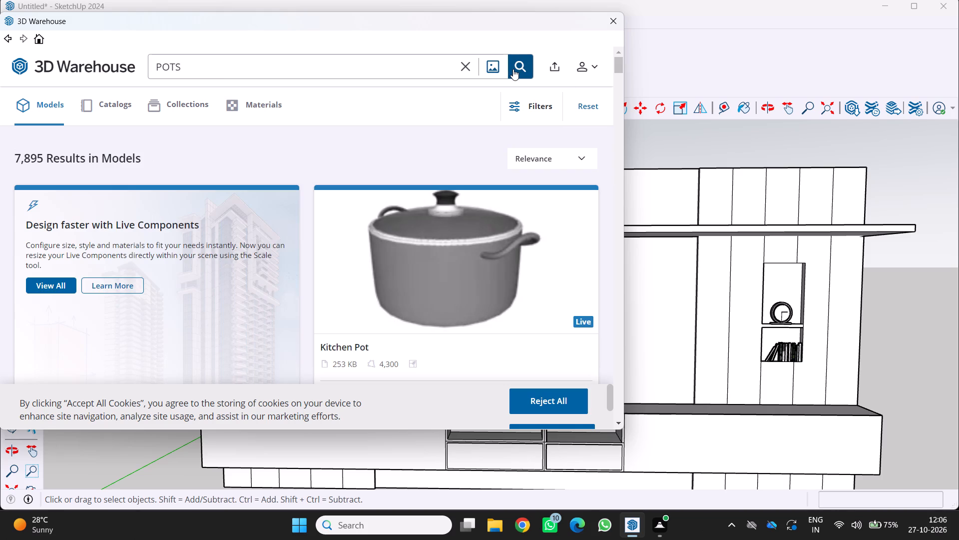
Load the round red-brown pot from the search results into the model and place it in the open space beside the left wall panel.
{"action": "scroll", "coordinate": [342, 299], "scroll_direction": "down", "scroll_amount": 4}
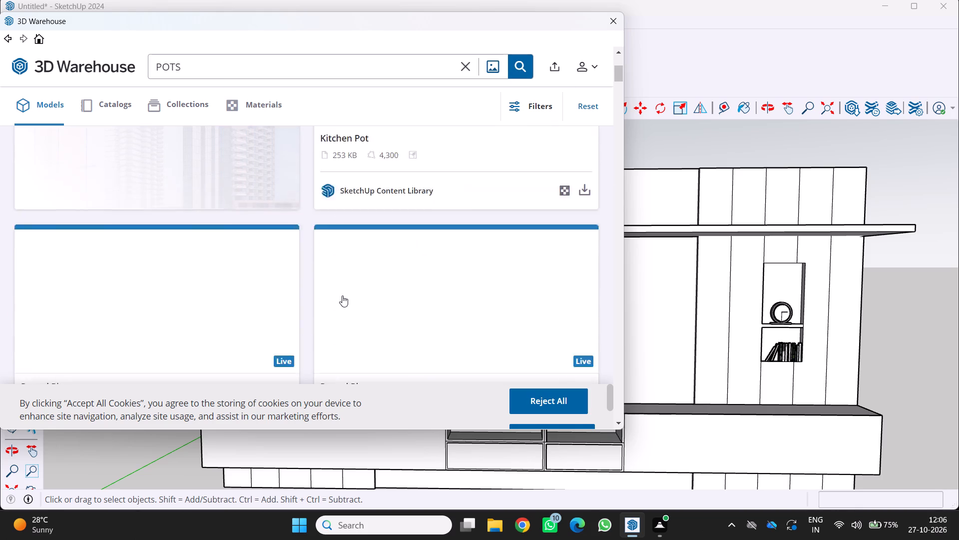
{"action": "scroll", "coordinate": [342, 291], "scroll_direction": "down", "scroll_amount": 10}
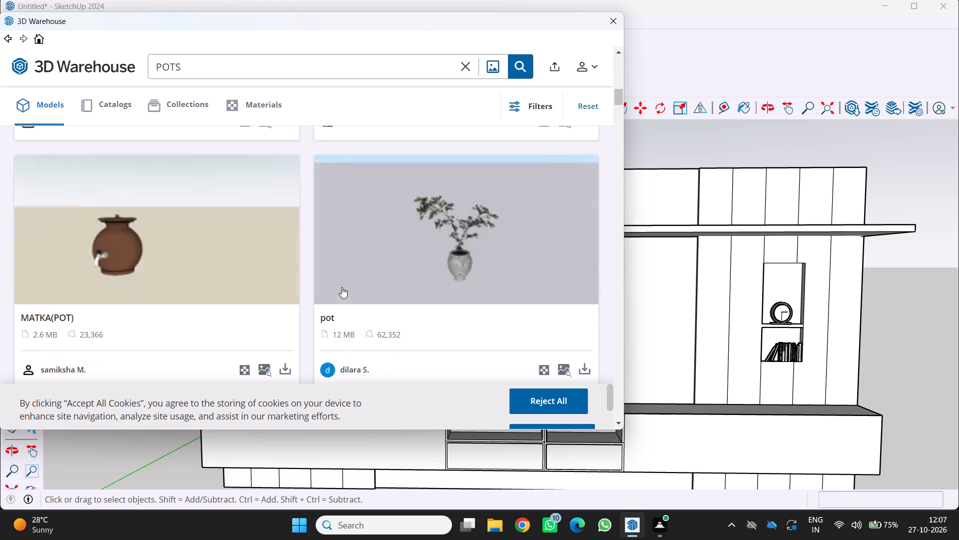
{"action": "scroll", "coordinate": [342, 287], "scroll_direction": "down", "scroll_amount": 5}
{"action": "scroll", "coordinate": [339, 285], "scroll_direction": "up", "scroll_amount": 3}
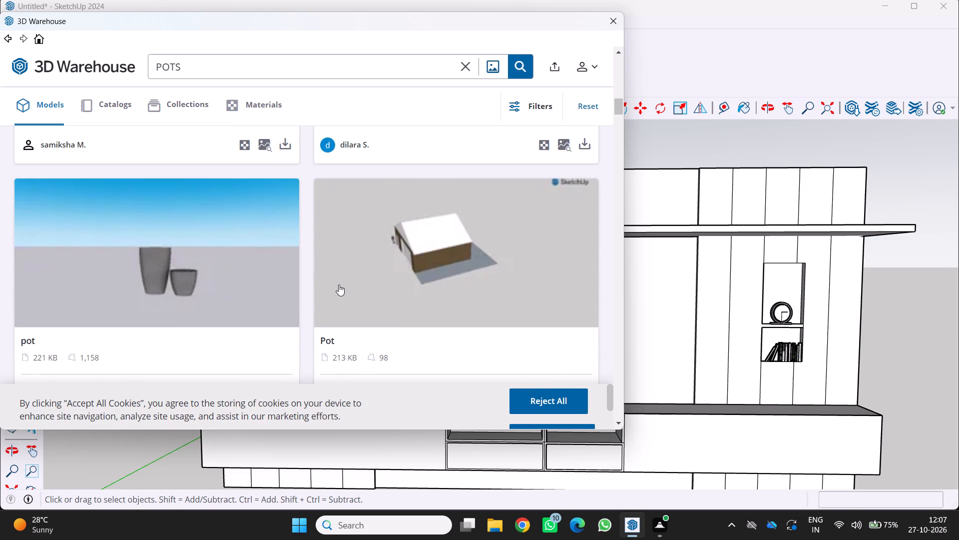
{"action": "scroll", "coordinate": [339, 284], "scroll_direction": "down", "scroll_amount": 10}
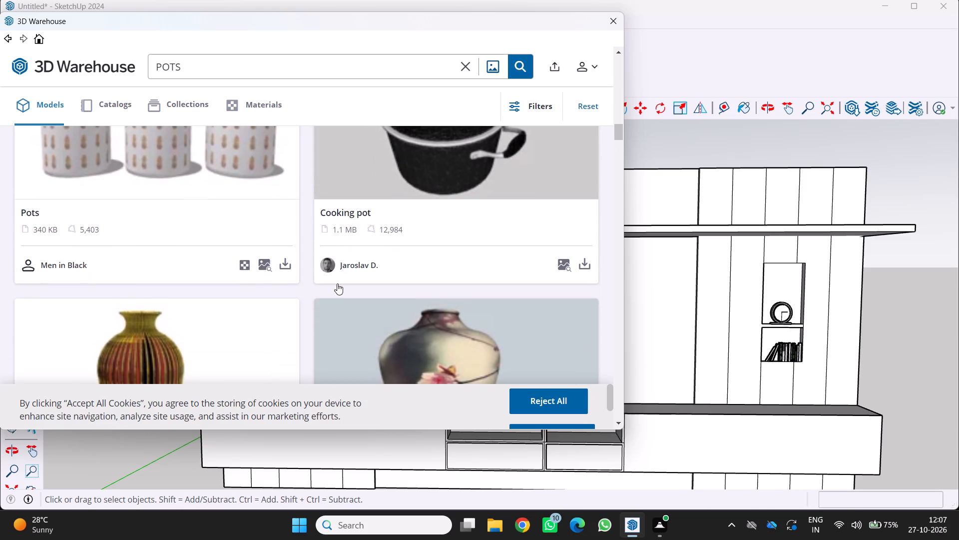
{"action": "scroll", "coordinate": [337, 283], "scroll_direction": "down", "scroll_amount": 2}
{"action": "scroll", "coordinate": [193, 274], "scroll_direction": "down", "scroll_amount": 2}
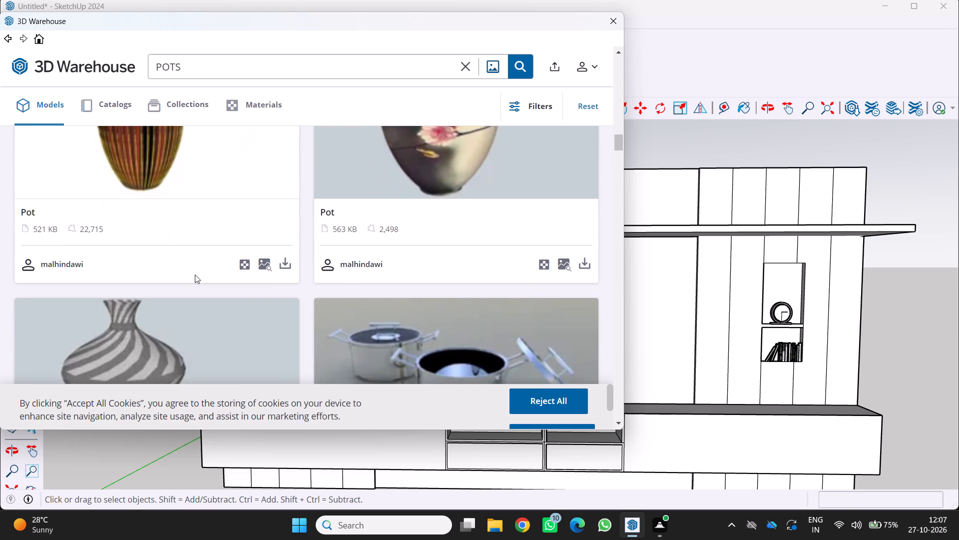
{"action": "scroll", "coordinate": [195, 274], "scroll_direction": "down", "scroll_amount": 9}
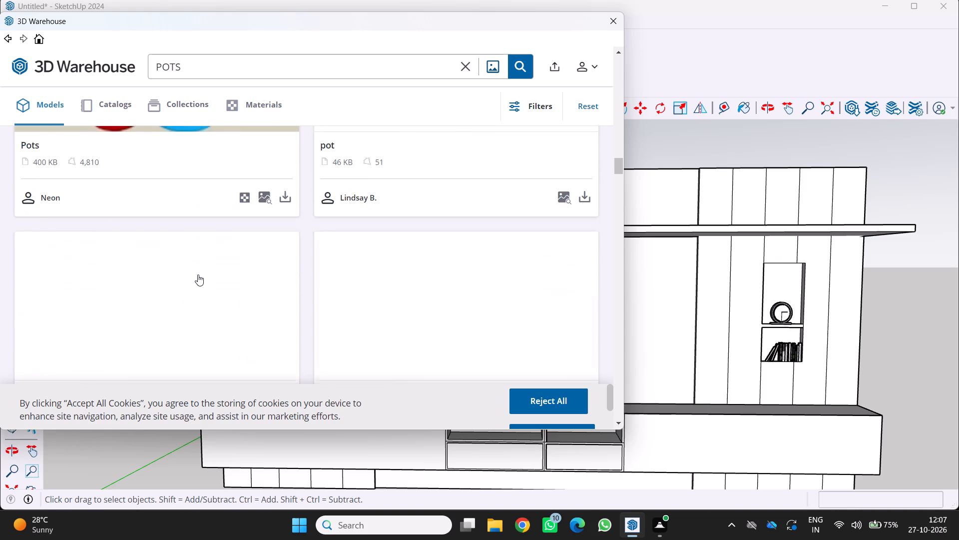
{"action": "scroll", "coordinate": [198, 274], "scroll_direction": "down", "scroll_amount": 20}
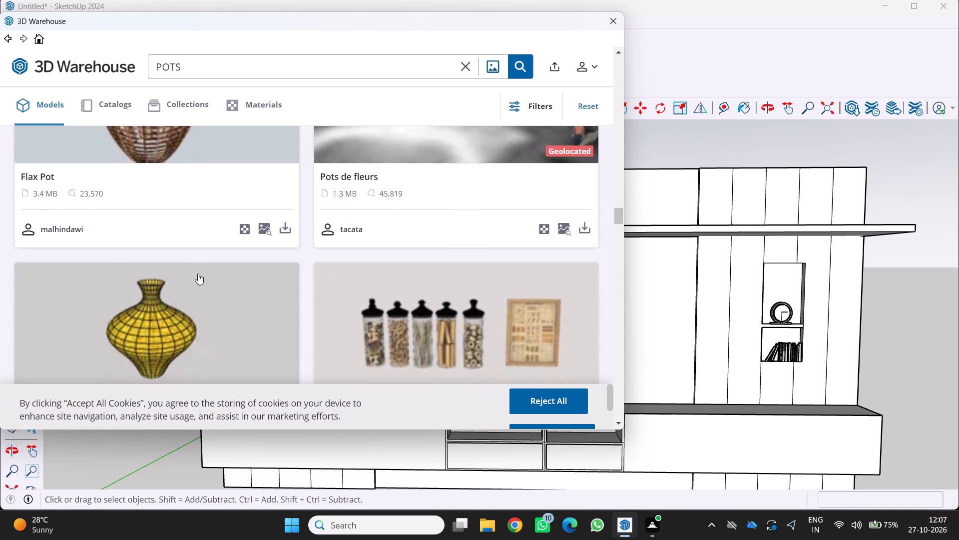
{"action": "scroll", "coordinate": [198, 273], "scroll_direction": "down", "scroll_amount": 9}
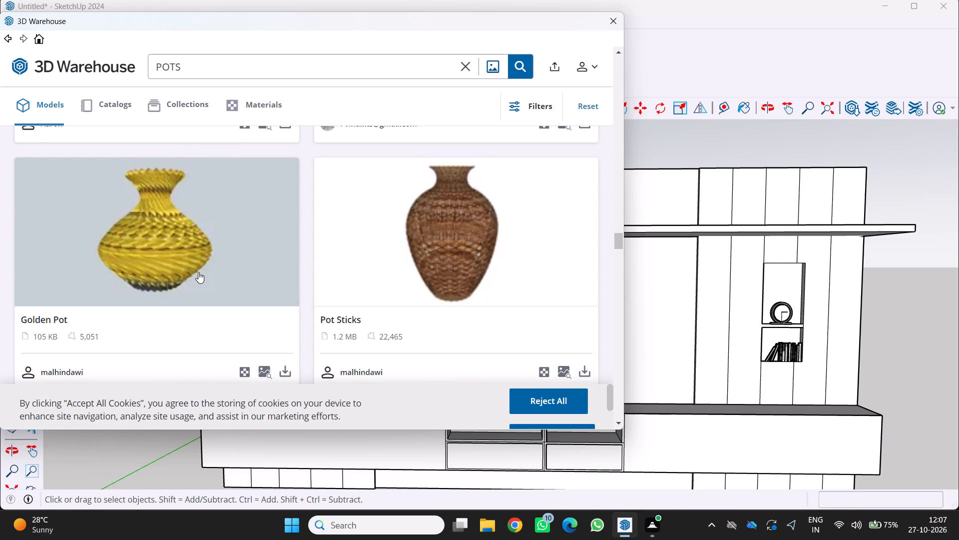
{"action": "scroll", "coordinate": [198, 272], "scroll_direction": "down", "scroll_amount": 13}
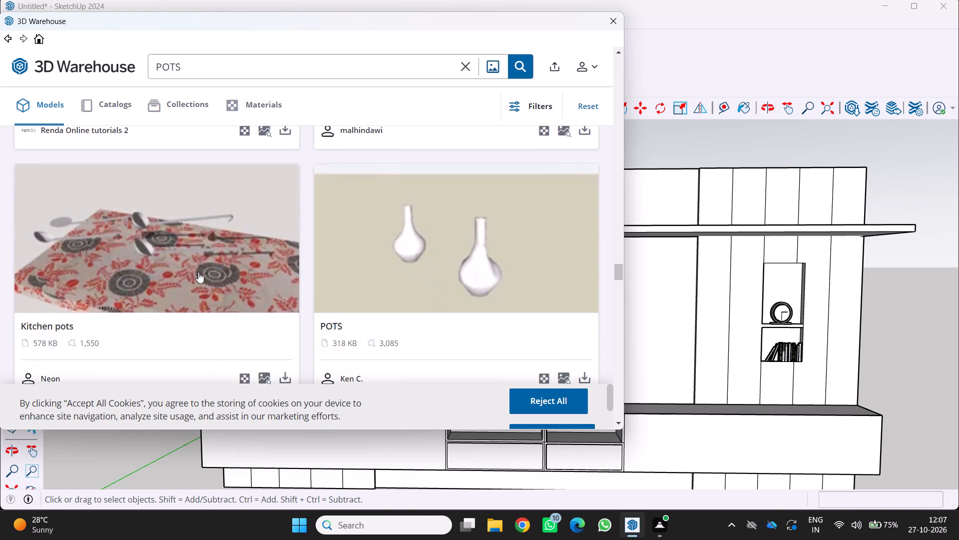
{"action": "scroll", "coordinate": [198, 272], "scroll_direction": "down", "scroll_amount": 6}
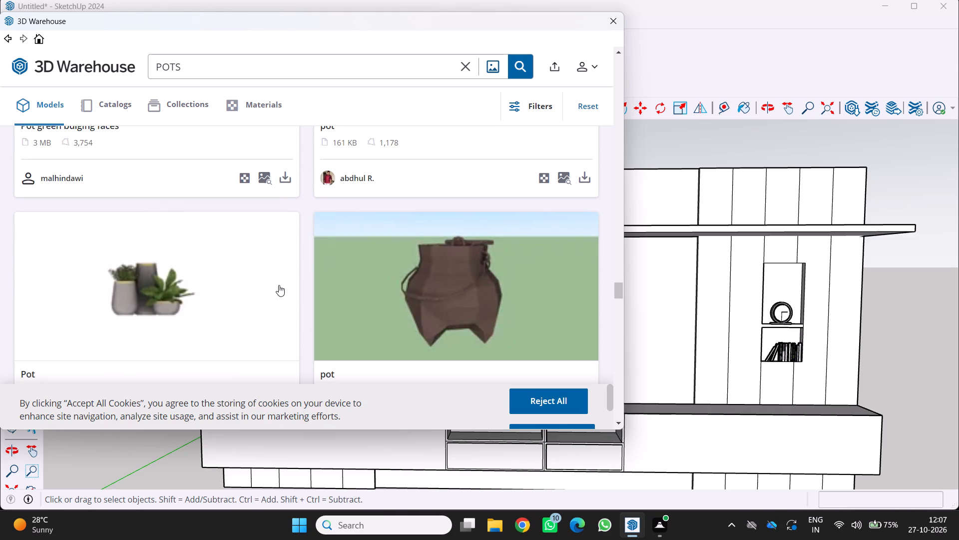
{"action": "scroll", "coordinate": [279, 285], "scroll_direction": "up", "scroll_amount": 5}
{"action": "scroll", "coordinate": [278, 284], "scroll_direction": "down", "scroll_amount": 2}
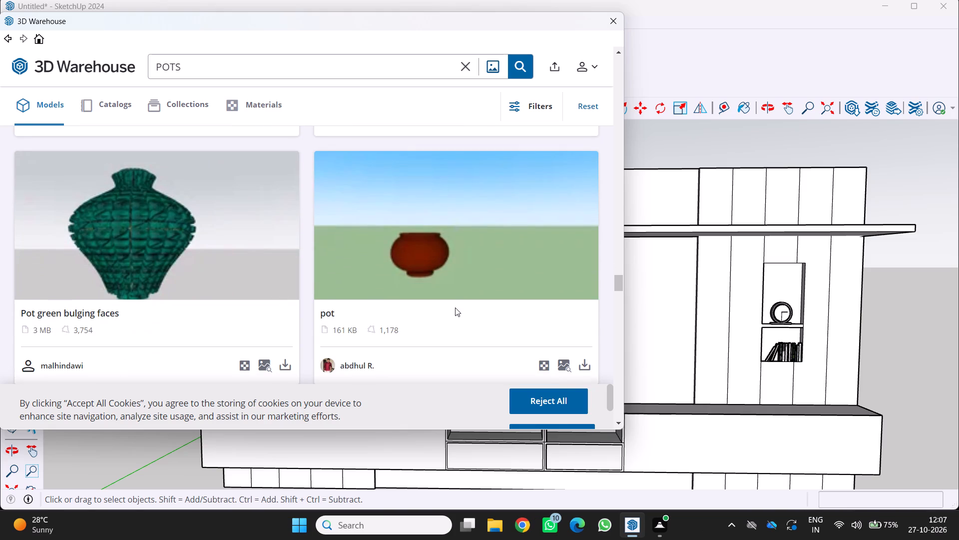
{"action": "left_click", "coordinate": [581, 363]}
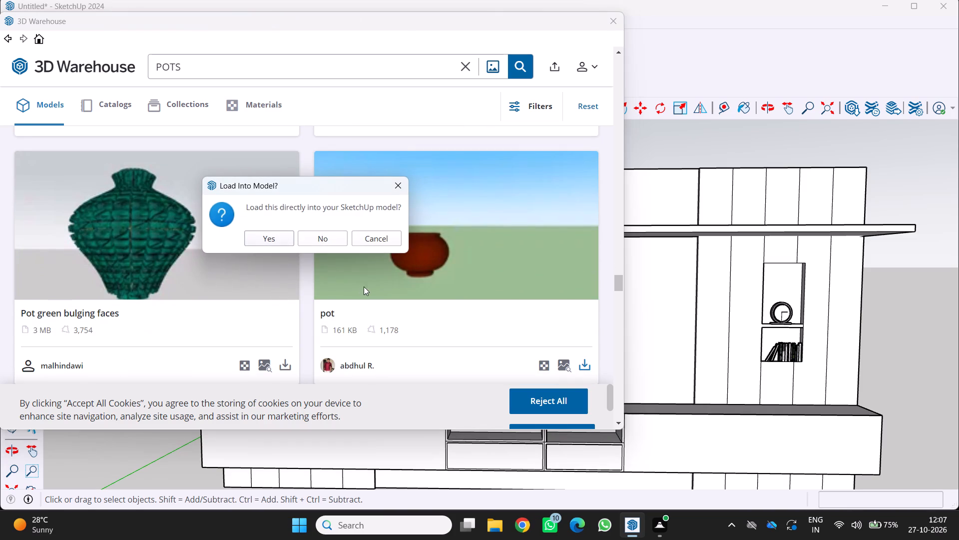
{"action": "left_click", "coordinate": [266, 240]}
{"action": "scroll", "coordinate": [412, 286], "scroll_direction": "down", "scroll_amount": 1}
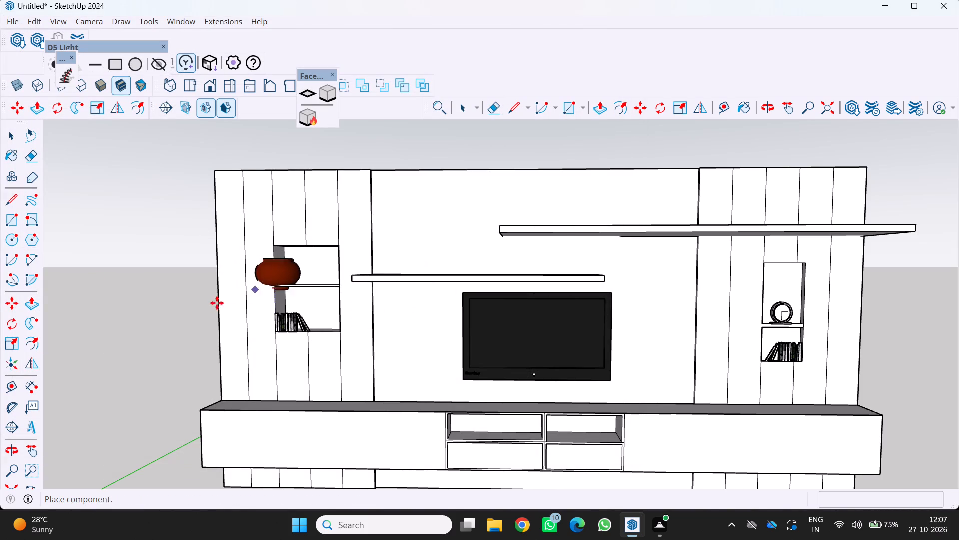
{"action": "left_click", "coordinate": [60, 363]}
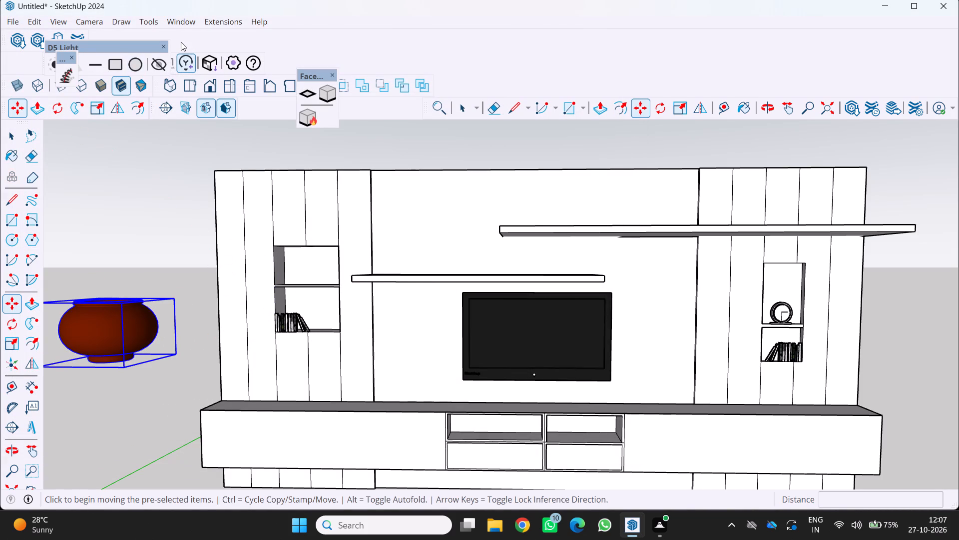
Search the 3D Warehouse models for BOTTLE.
{"action": "left_click", "coordinate": [177, 22]}
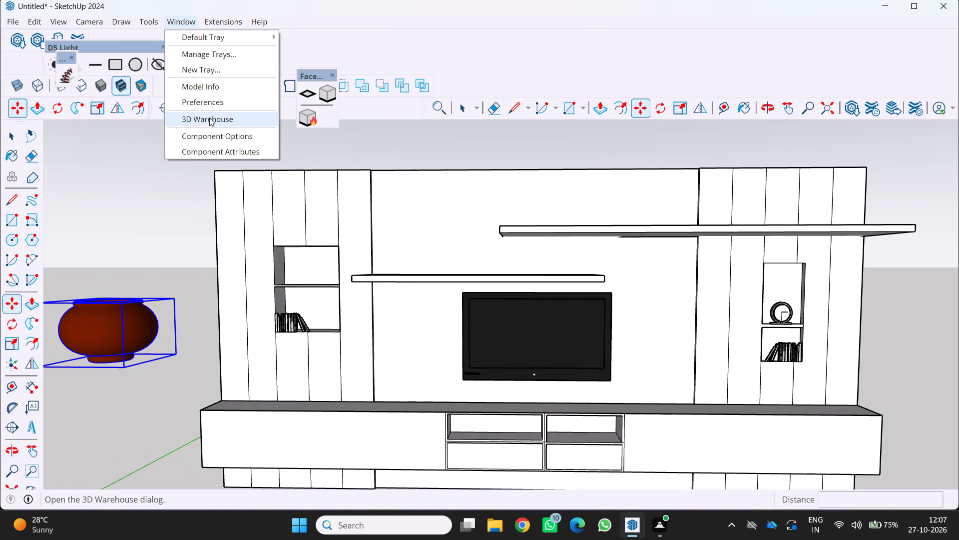
{"action": "left_click", "coordinate": [209, 117]}
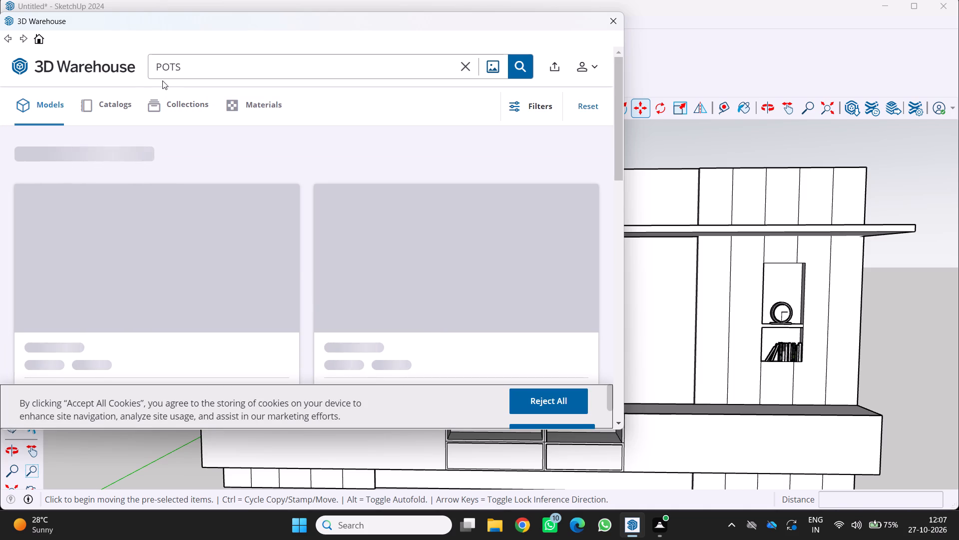
{"action": "left_click", "coordinate": [190, 71]}
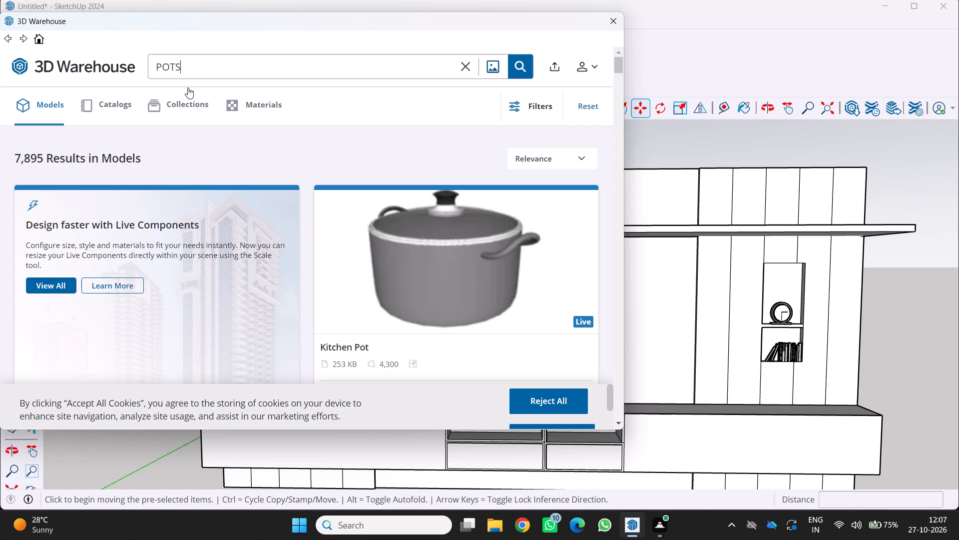
{"action": "left_click", "coordinate": [194, 63]}
{"action": "key", "text": "BackSpace"}
{"action": "key", "text": "BackSpace"}
{"action": "key", "text": "BackSpace"}
{"action": "key", "text": "BackSpace"}
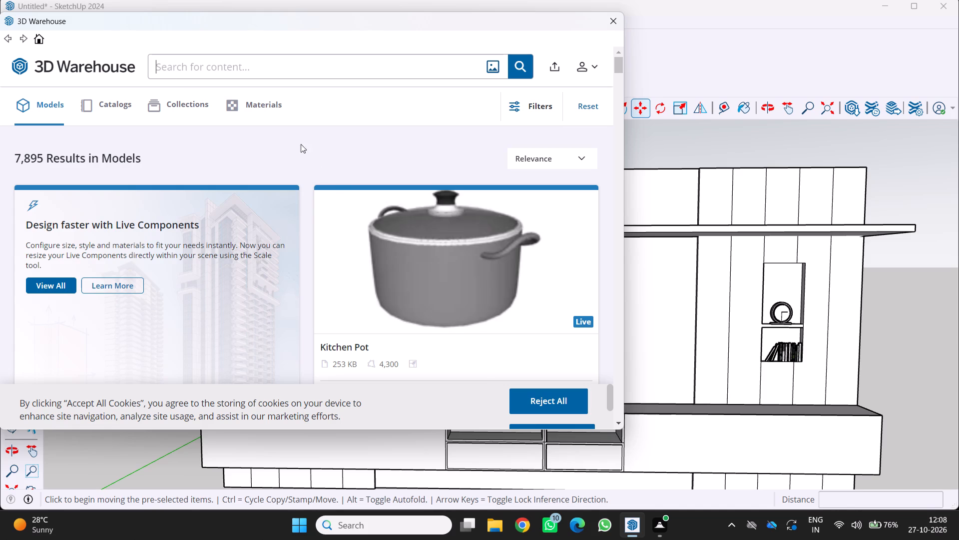
{"action": "left_click", "coordinate": [229, 71]}
{"action": "key", "text": "b"}
{"action": "key", "text": "o"}
{"action": "key", "text": "t"}
{"action": "key", "text": "t"}
{"action": "key", "text": "l"}
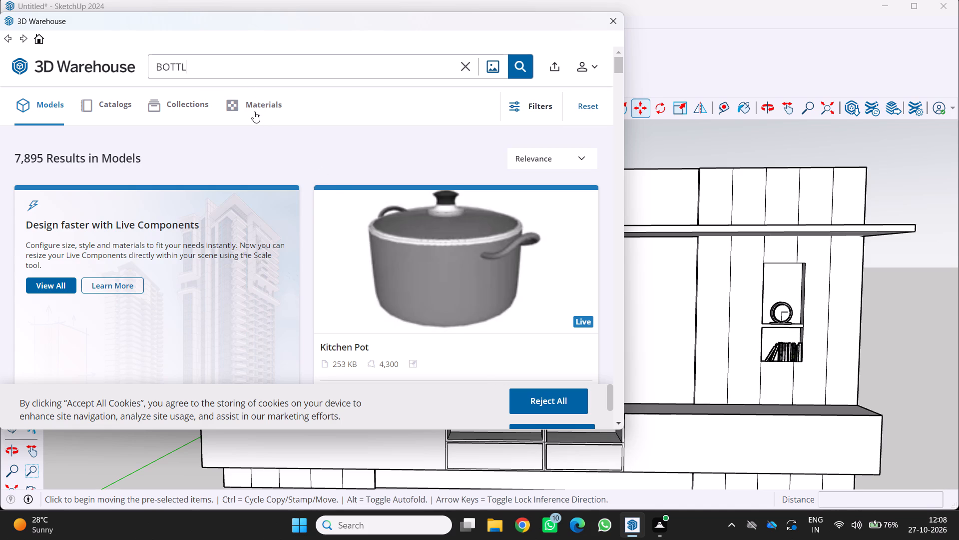
{"action": "key", "text": "e"}
{"action": "left_click", "coordinate": [523, 68]}
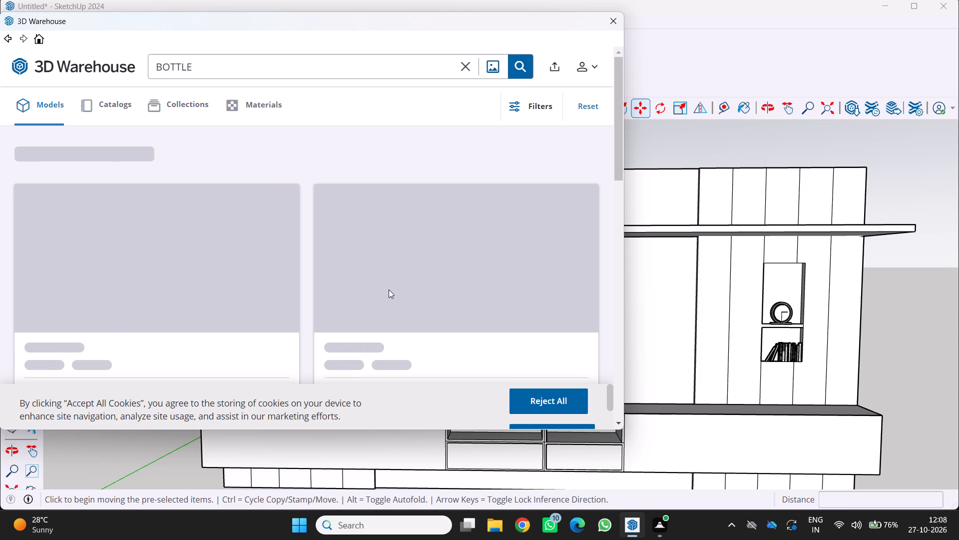
Load the clear corked glass bottle from the BOTTLE results into the model and place it in front of the wall unit's left end.
{"action": "scroll", "coordinate": [318, 339], "scroll_direction": "down", "scroll_amount": 1}
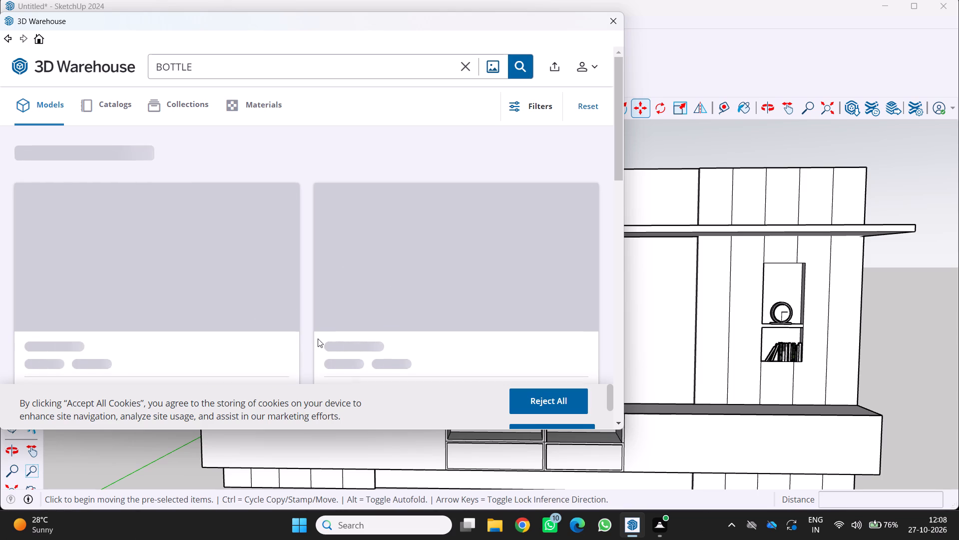
{"action": "scroll", "coordinate": [318, 338], "scroll_direction": "down", "scroll_amount": 13}
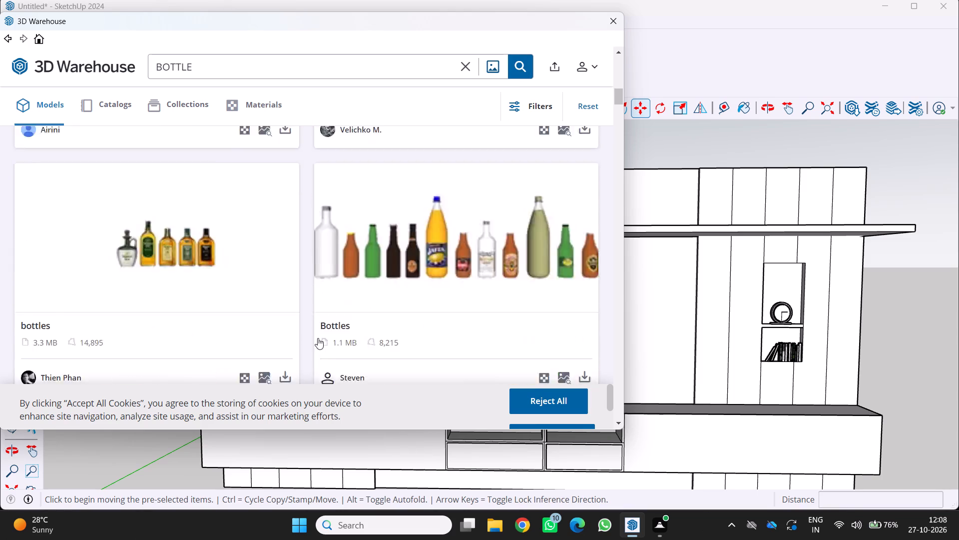
{"action": "scroll", "coordinate": [318, 338], "scroll_direction": "down", "scroll_amount": 12}
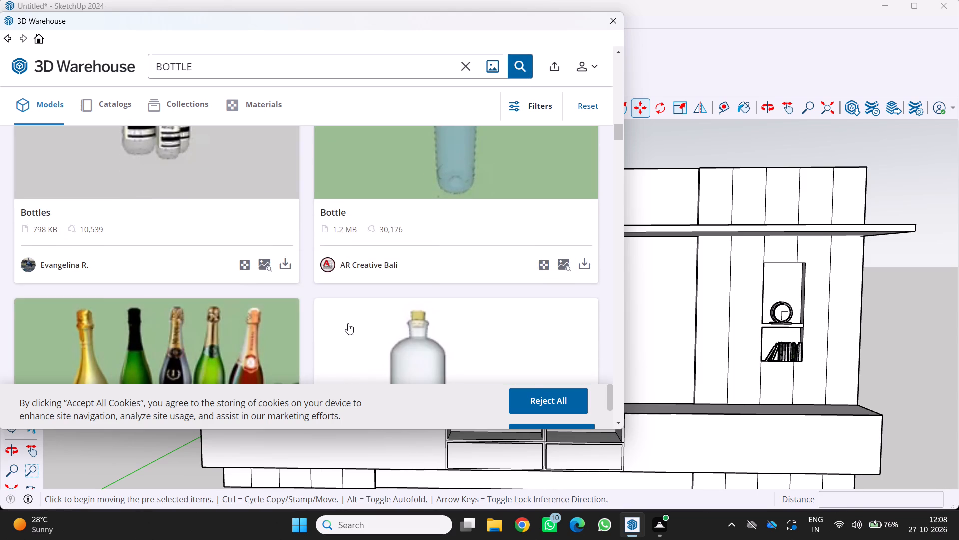
{"action": "scroll", "coordinate": [348, 323], "scroll_direction": "down", "scroll_amount": 3}
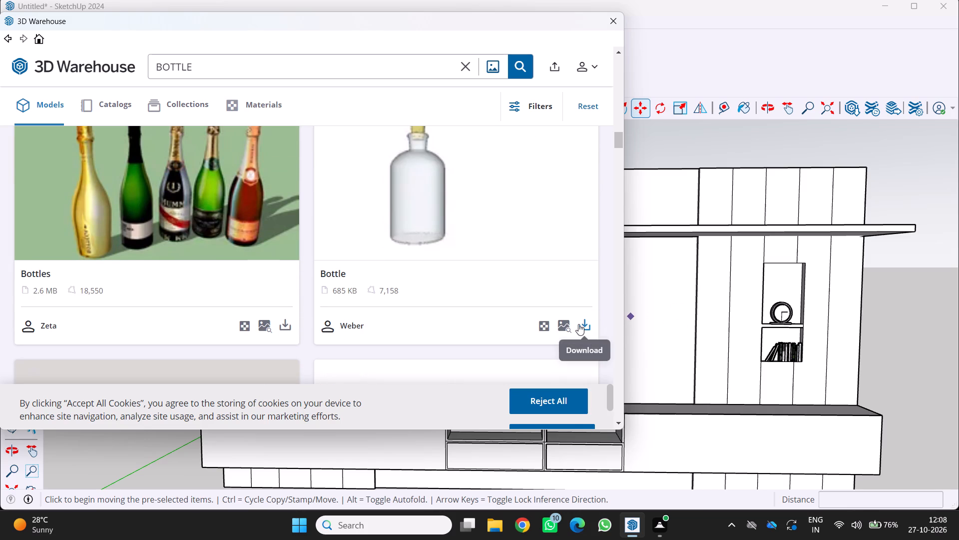
{"action": "left_click", "coordinate": [580, 324]}
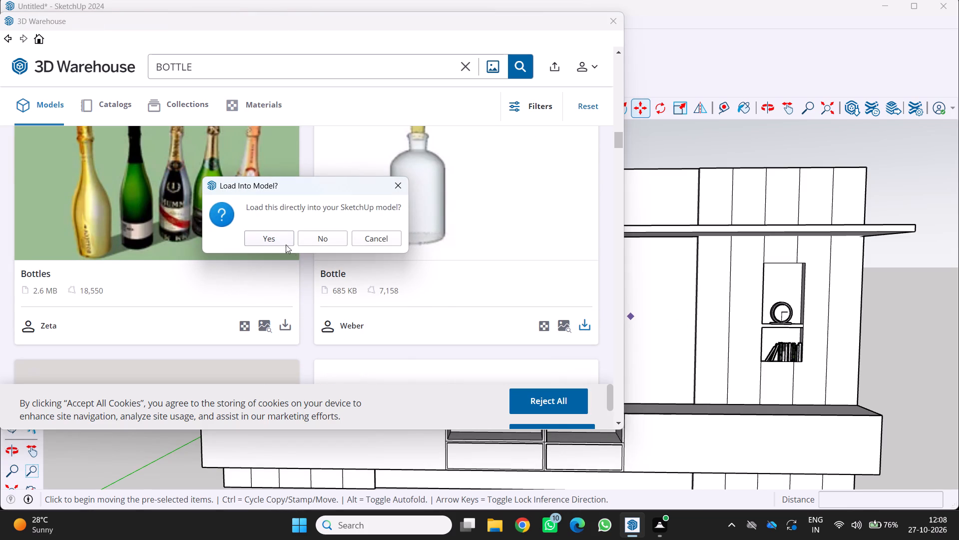
{"action": "left_click", "coordinate": [275, 237]}
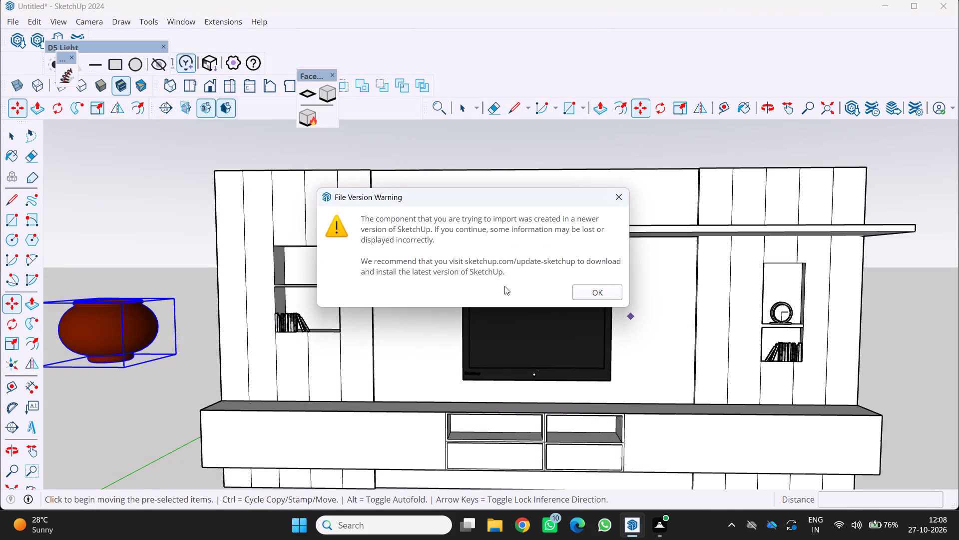
{"action": "left_click", "coordinate": [609, 289]}
{"action": "scroll", "coordinate": [262, 264], "scroll_direction": "up", "scroll_amount": 6}
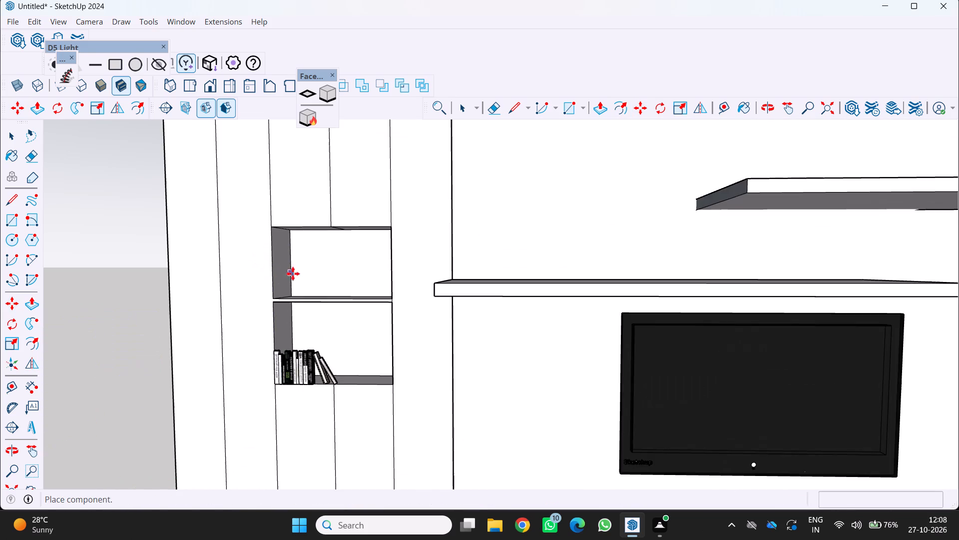
{"action": "scroll", "coordinate": [302, 283], "scroll_direction": "down", "scroll_amount": 13}
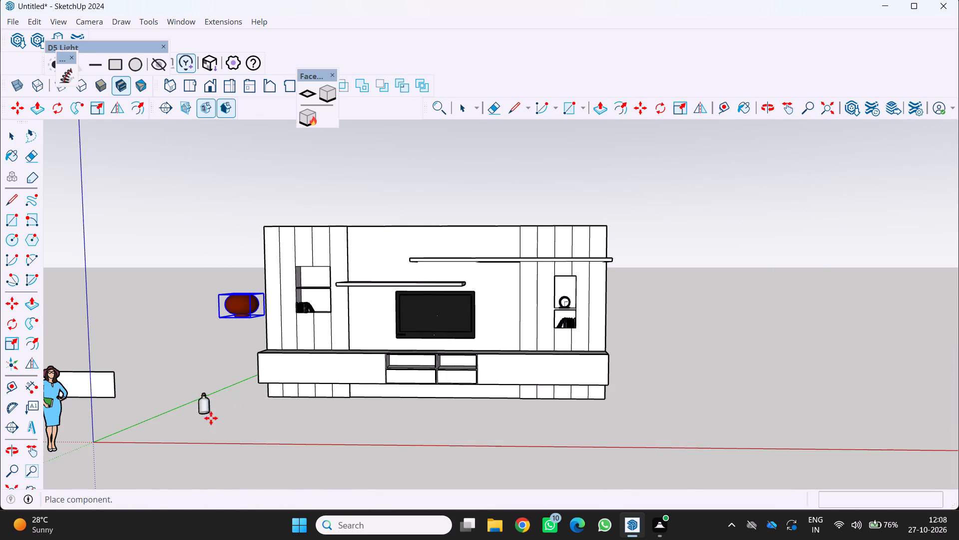
{"action": "left_click", "coordinate": [222, 408]}
Move the bottle component to the open space beside the left wall panel.
{"action": "scroll", "coordinate": [166, 407], "scroll_direction": "up", "scroll_amount": 10}
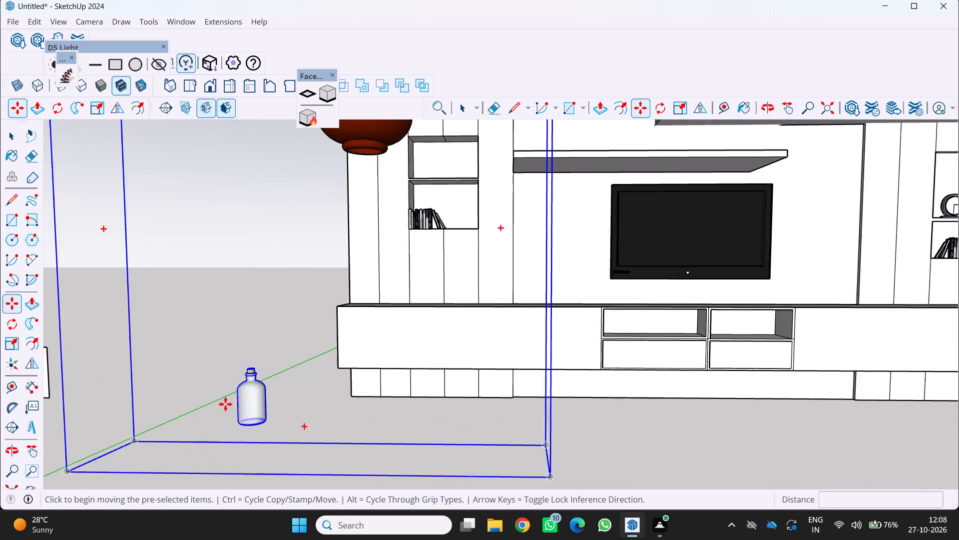
{"action": "scroll", "coordinate": [225, 404], "scroll_direction": "up", "scroll_amount": 1}
{"action": "key", "text": "m"}
{"action": "left_click", "coordinate": [237, 427]}
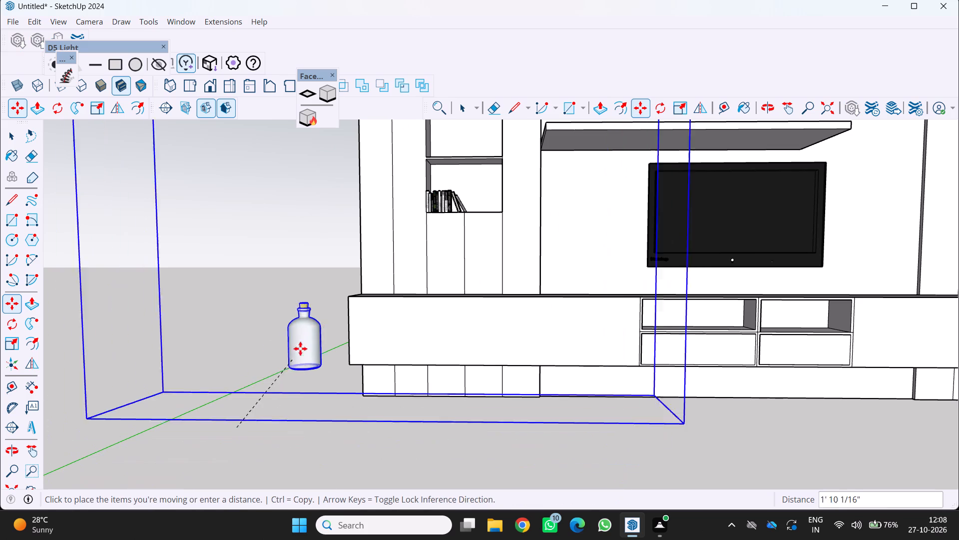
{"action": "scroll", "coordinate": [310, 330], "scroll_direction": "down", "scroll_amount": 5}
{"action": "scroll", "coordinate": [397, 183], "scroll_direction": "up", "scroll_amount": 8}
{"action": "middle_click_drag", "start_coordinate": [435, 165], "coordinate": [432, 248]}
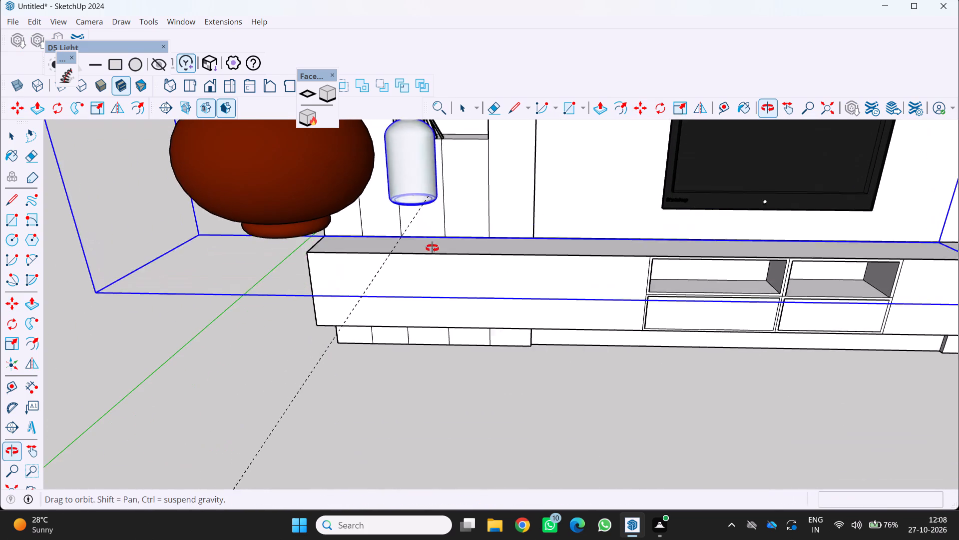
{"action": "middle_click_drag", "start_coordinate": [432, 248], "coordinate": [432, 248]}
{"action": "scroll", "coordinate": [415, 165], "scroll_direction": "up", "scroll_amount": 2}
{"action": "scroll", "coordinate": [416, 165], "scroll_direction": "down", "scroll_amount": 12}
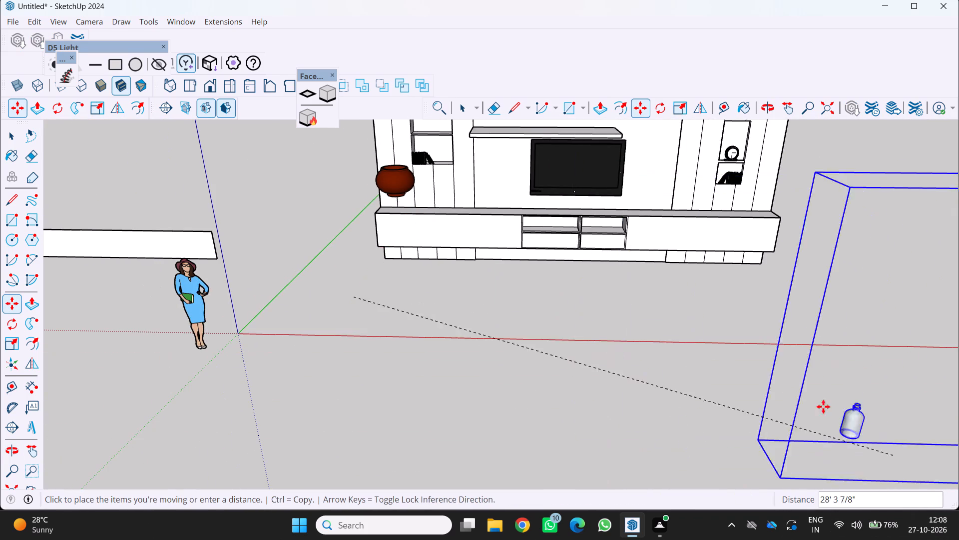
{"action": "scroll", "coordinate": [709, 338], "scroll_direction": "down", "scroll_amount": 5}
{"action": "middle_click_drag", "start_coordinate": [709, 337], "coordinate": [652, 531], "text": "shift"}
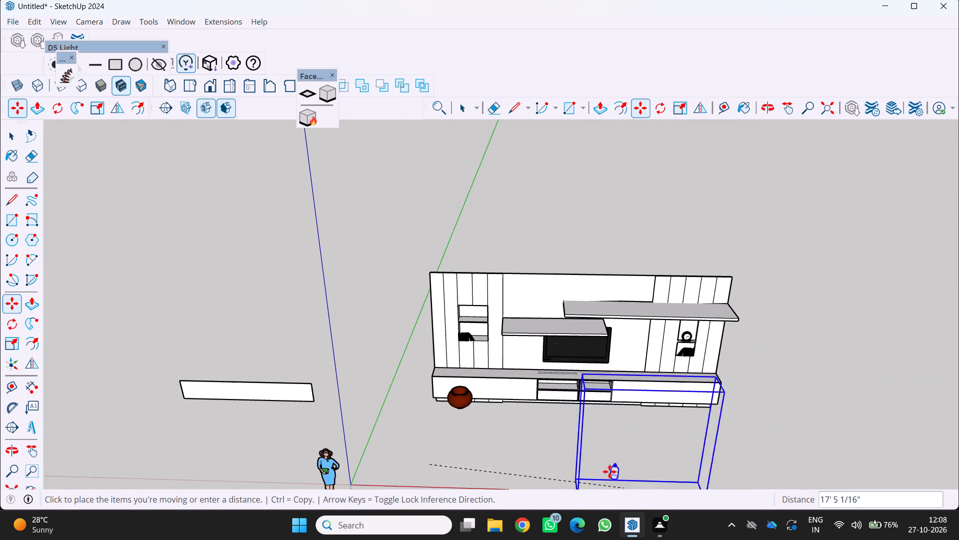
{"action": "scroll", "coordinate": [583, 429], "scroll_direction": "up", "scroll_amount": 13}
{"action": "scroll", "coordinate": [424, 286], "scroll_direction": "up", "scroll_amount": 3}
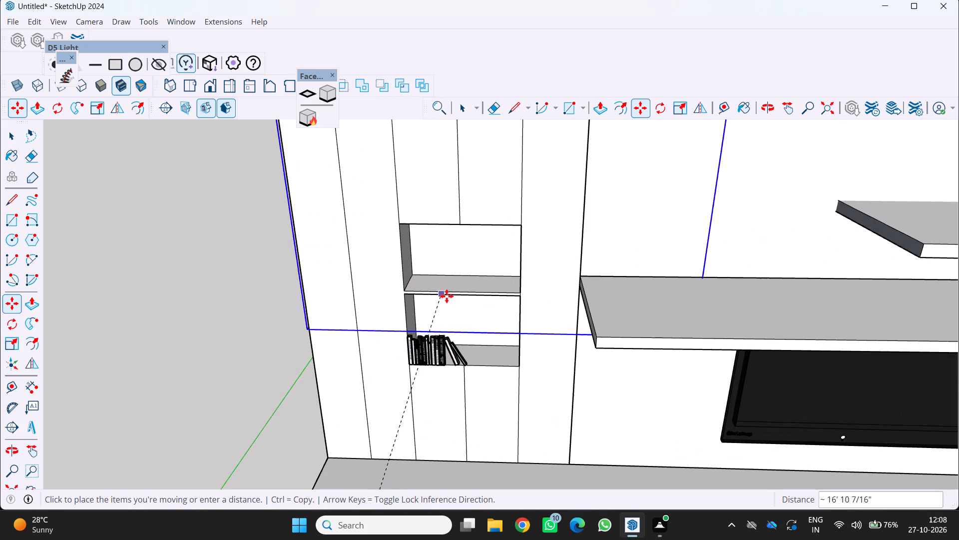
{"action": "scroll", "coordinate": [431, 300], "scroll_direction": "down", "scroll_amount": 3}
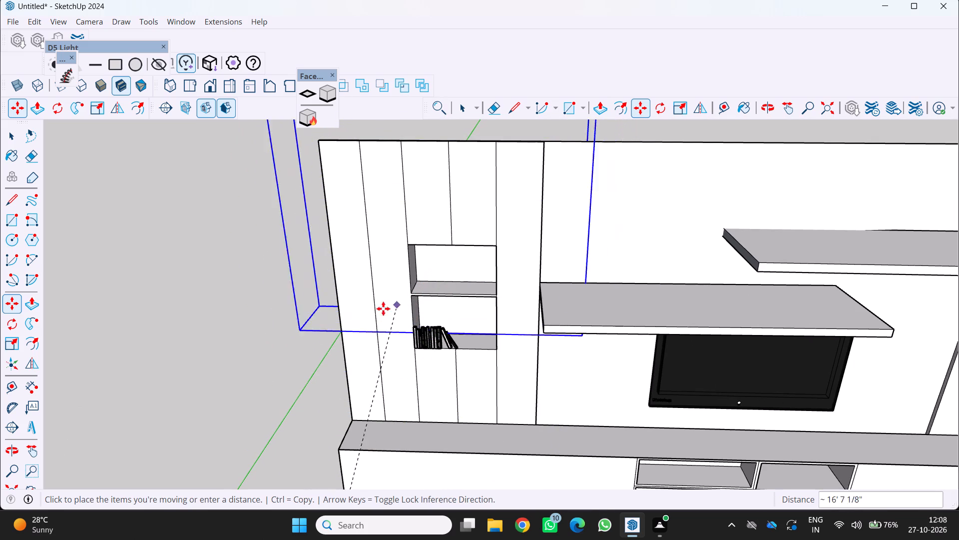
{"action": "left_click", "coordinate": [272, 346]}
Open the bottle component beside the left wall panel for editing.
{"action": "scroll", "coordinate": [275, 344], "scroll_direction": "up", "scroll_amount": 2}
{"action": "middle_click_drag", "start_coordinate": [276, 343], "coordinate": [422, 334]}
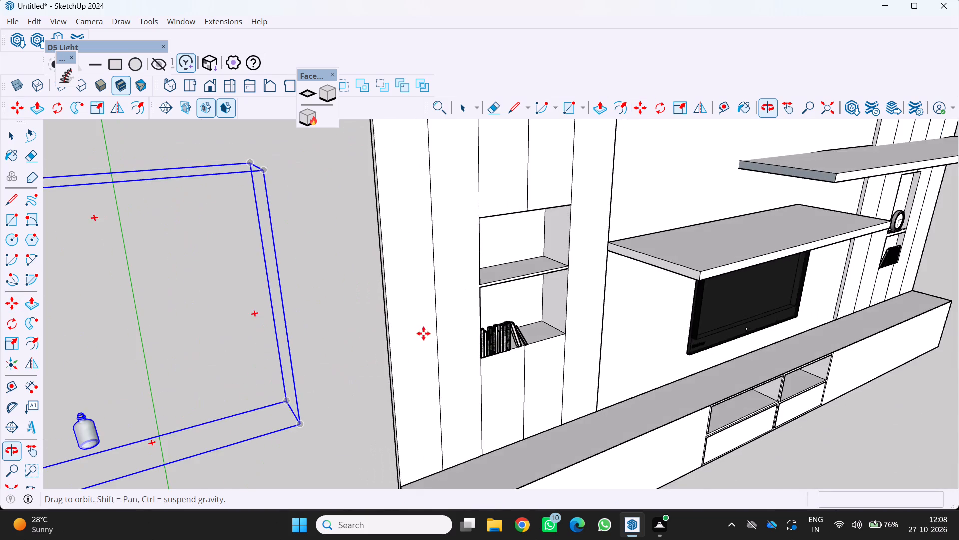
{"action": "scroll", "coordinate": [424, 333], "scroll_direction": "down", "scroll_amount": 6}
{"action": "scroll", "coordinate": [241, 416], "scroll_direction": "up", "scroll_amount": 4}
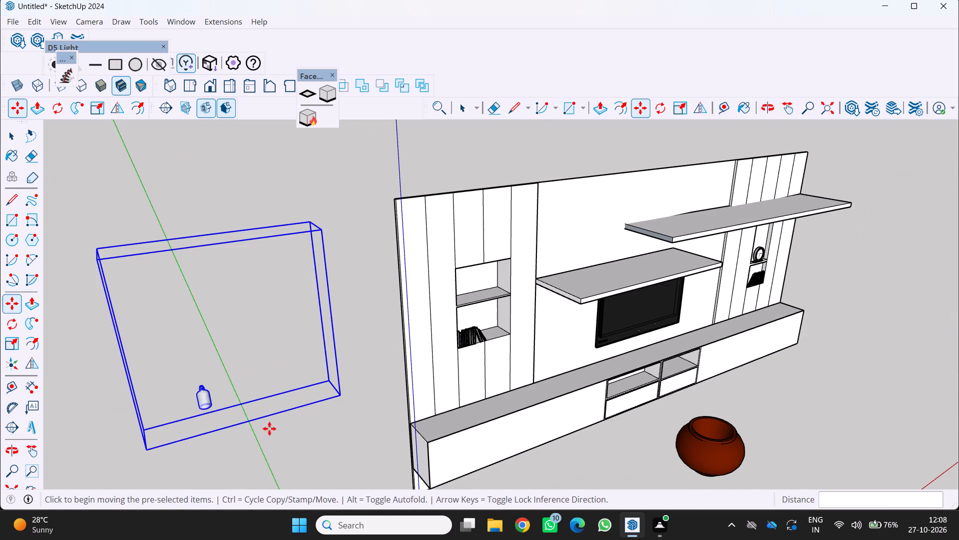
{"action": "middle_click_drag", "start_coordinate": [294, 421], "coordinate": [217, 398]}
{"action": "middle_click", "coordinate": [215, 398]}
{"action": "scroll", "coordinate": [209, 360], "scroll_direction": "up", "scroll_amount": 7}
{"action": "key", "text": "space"}
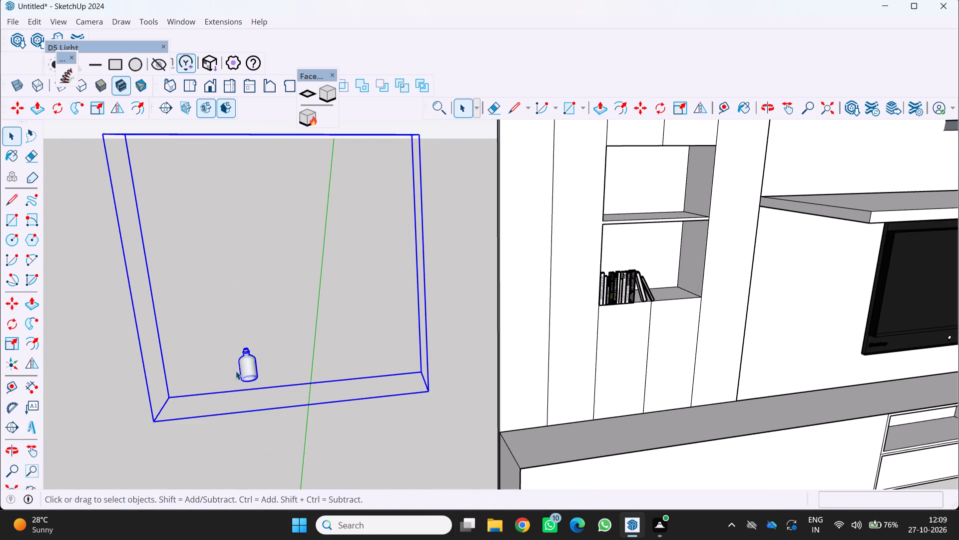
{"action": "triple_click", "coordinate": [251, 371]}
{"action": "left_click", "coordinate": [243, 367]}
{"action": "left_click", "coordinate": [242, 371]}
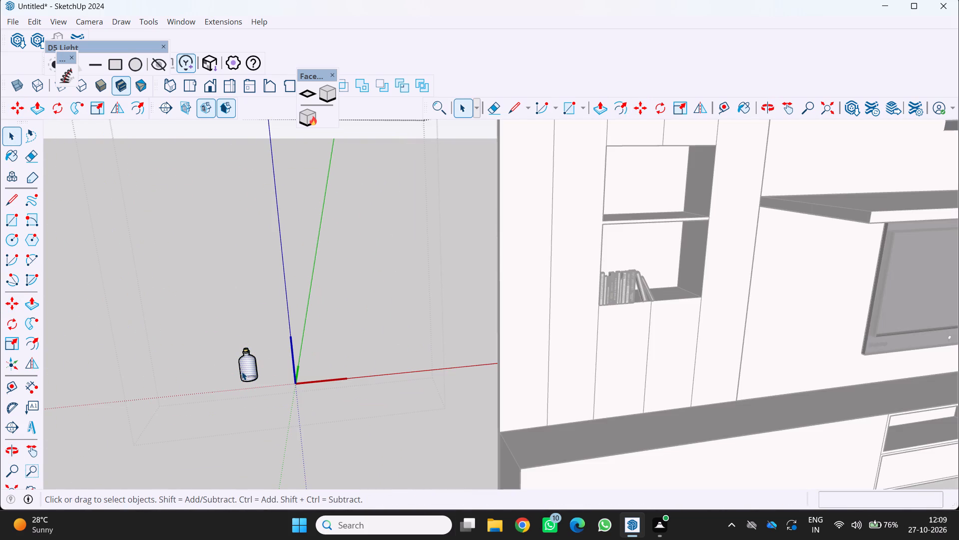
Select the whole bottle inside its component and move it onto the shelf of the left panel's upper niche.
{"action": "triple_click", "coordinate": [242, 372]}
{"action": "double_click", "coordinate": [242, 372]}
{"action": "left_click_drag", "start_coordinate": [240, 371], "coordinate": [237, 360]}
{"action": "double_click", "coordinate": [237, 356]}
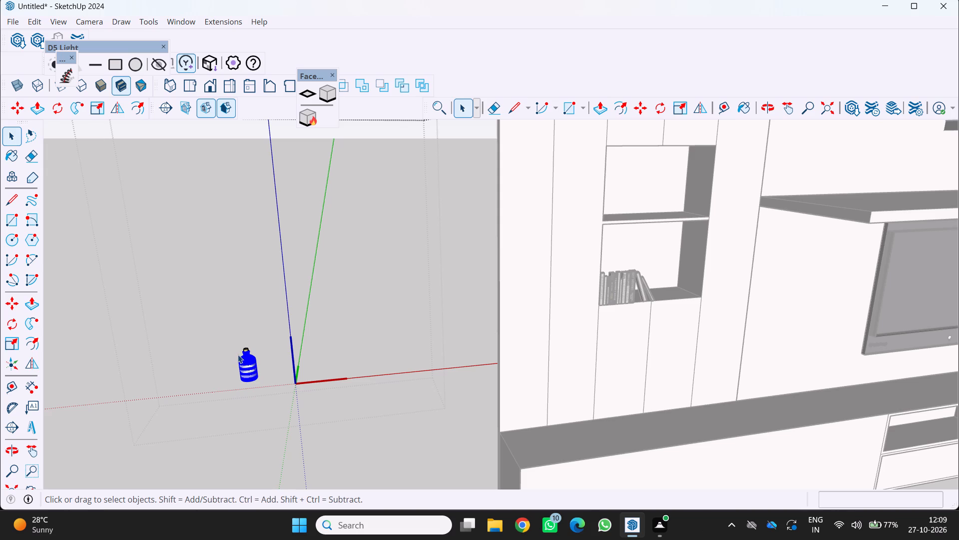
{"action": "left_click", "coordinate": [248, 351]}
{"action": "left_click_drag", "start_coordinate": [222, 342], "coordinate": [265, 390]}
{"action": "key", "text": "m"}
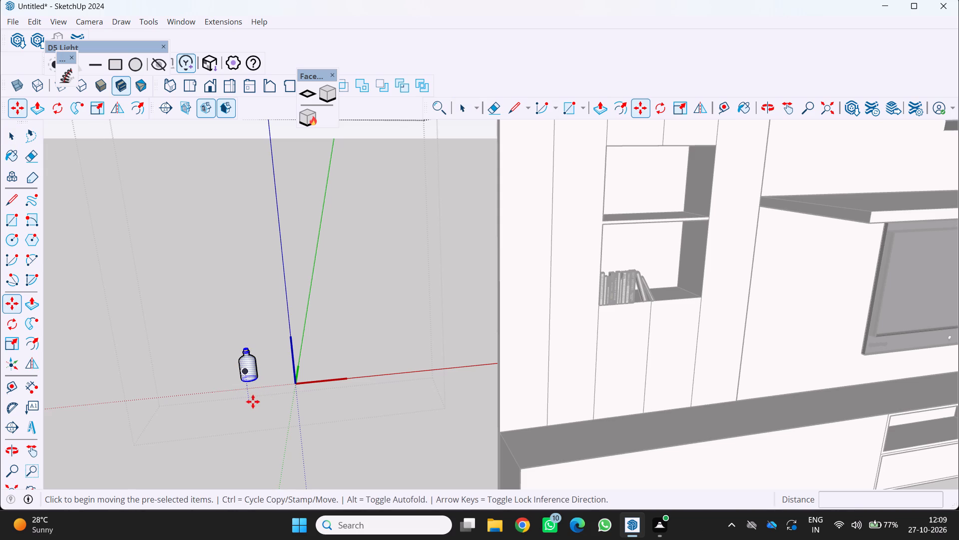
{"action": "scroll", "coordinate": [253, 385], "scroll_direction": "up", "scroll_amount": 3}
{"action": "left_click_drag", "start_coordinate": [254, 384], "coordinate": [258, 381]}
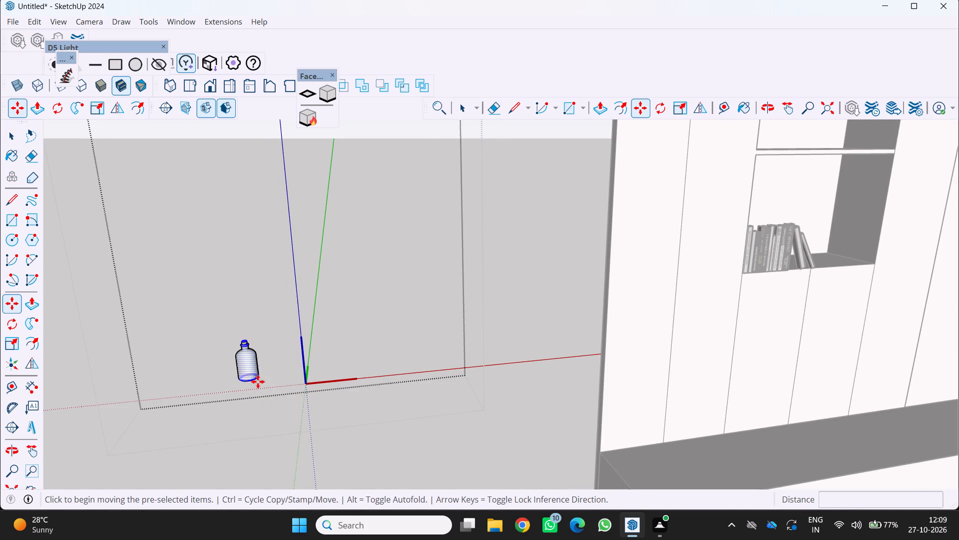
{"action": "left_click_drag", "start_coordinate": [258, 381], "coordinate": [260, 379]}
{"action": "scroll", "coordinate": [317, 374], "scroll_direction": "down", "scroll_amount": 5}
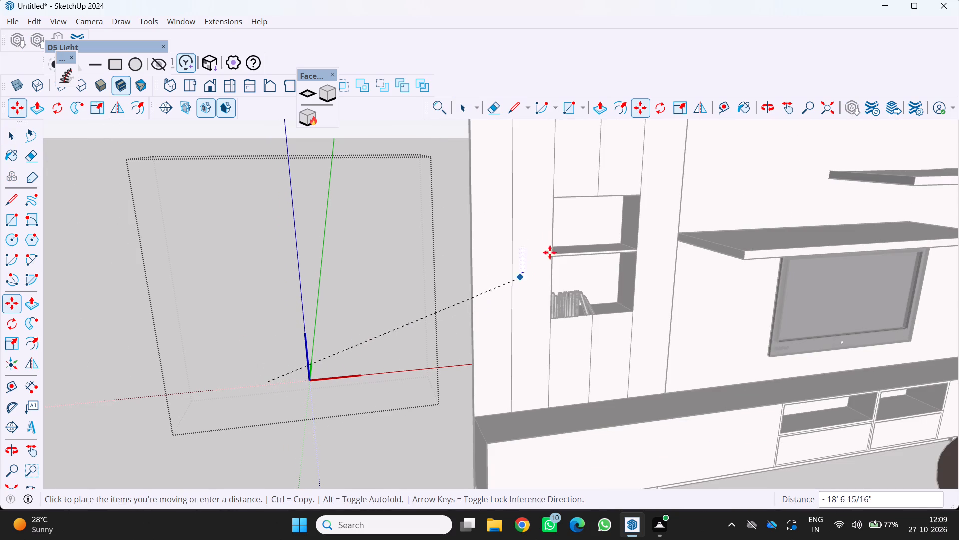
{"action": "scroll", "coordinate": [563, 254], "scroll_direction": "up", "scroll_amount": 2}
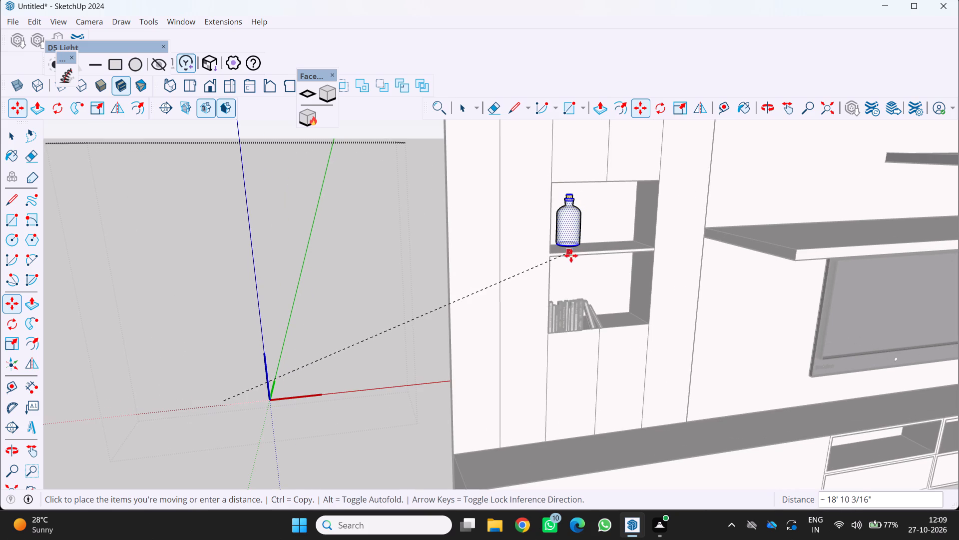
{"action": "scroll", "coordinate": [571, 257], "scroll_direction": "up", "scroll_amount": 6}
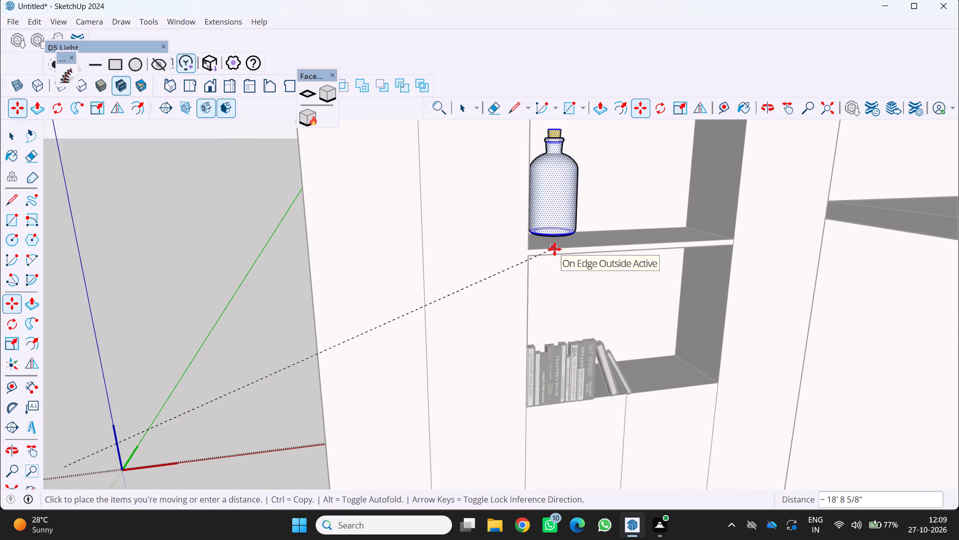
{"action": "left_click", "coordinate": [573, 249]}
{"action": "scroll", "coordinate": [551, 279], "scroll_direction": "down", "scroll_amount": 5}
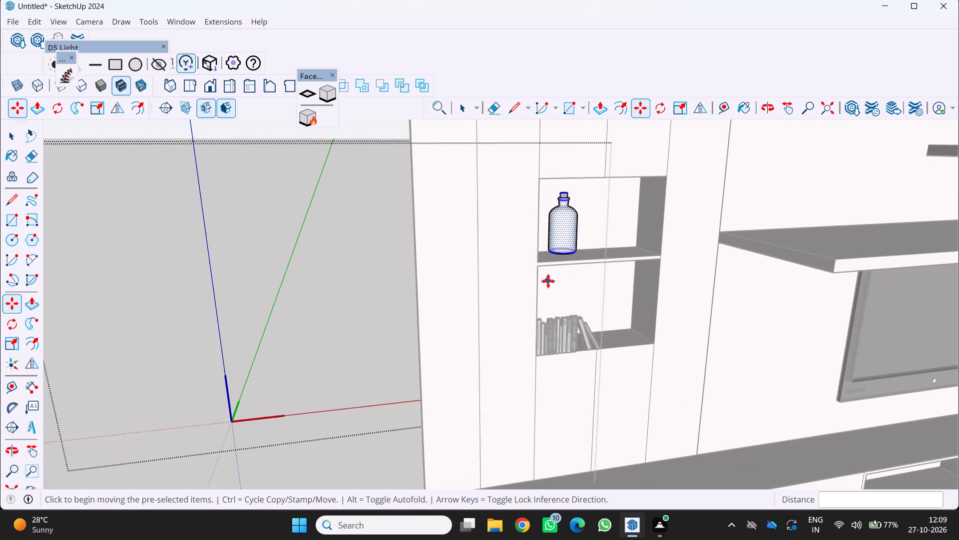
{"action": "middle_click_drag", "start_coordinate": [540, 281], "coordinate": [465, 293]}
{"action": "middle_click", "coordinate": [464, 293]}
{"action": "key", "text": "space"}
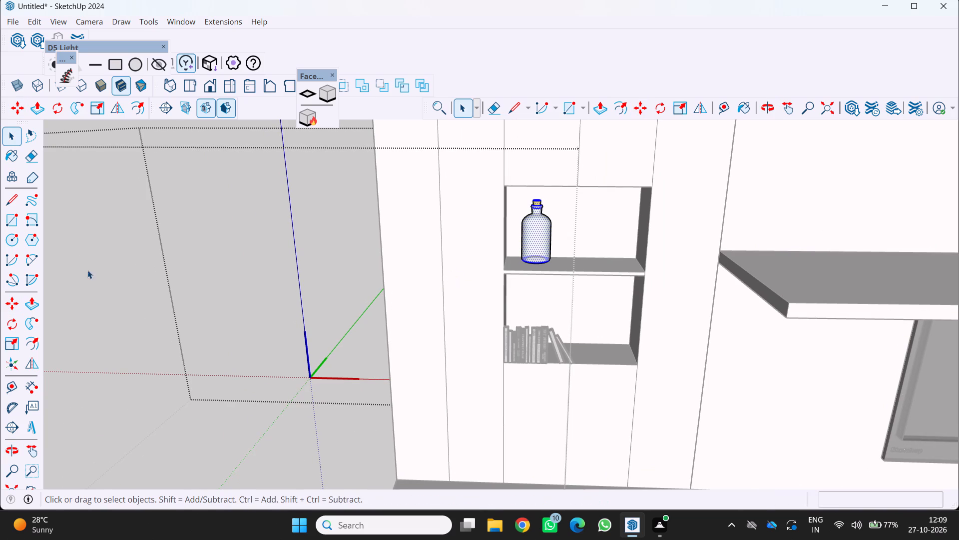
{"action": "left_click_drag", "start_coordinate": [173, 255], "coordinate": [163, 288]}
Open the round red-brown pot for editing and scale its body along the red and green axes into a slim vase shape.
{"action": "scroll", "coordinate": [239, 324], "scroll_direction": "down", "scroll_amount": 9}
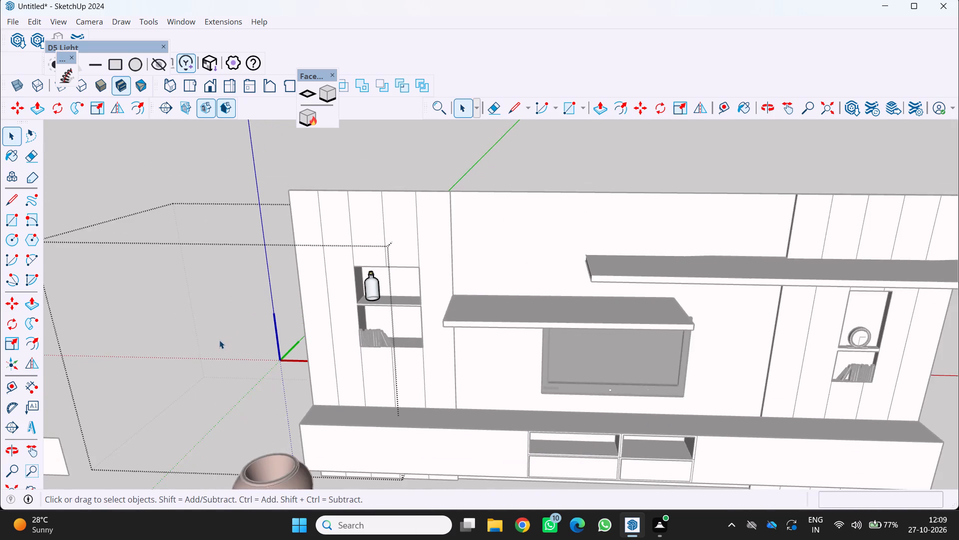
{"action": "middle_click_drag", "start_coordinate": [219, 341], "coordinate": [266, 342]}
{"action": "scroll", "coordinate": [265, 342], "scroll_direction": "down", "scroll_amount": 10}
{"action": "middle_click_drag", "start_coordinate": [295, 411], "coordinate": [244, 406]}
{"action": "scroll", "coordinate": [247, 408], "scroll_direction": "up", "scroll_amount": 4}
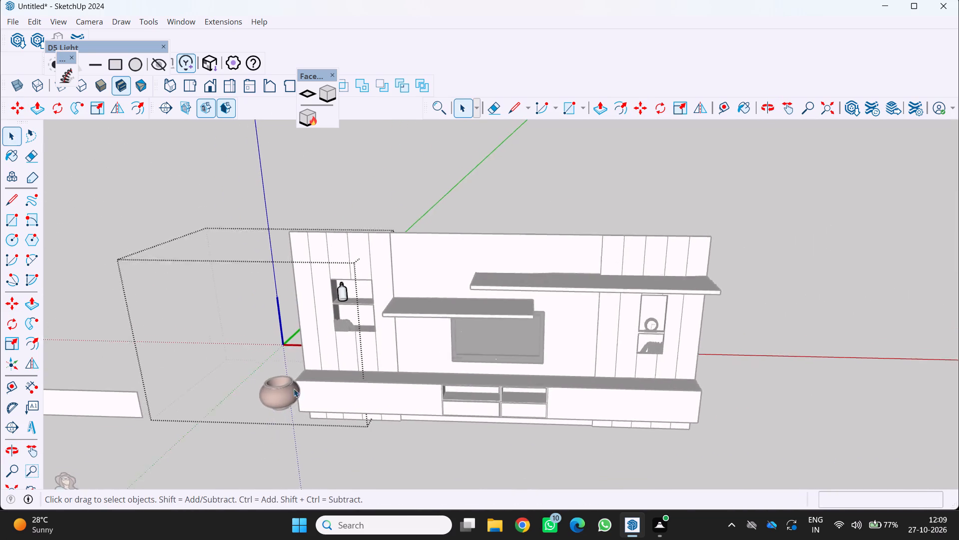
{"action": "scroll", "coordinate": [294, 388], "scroll_direction": "up", "scroll_amount": 4}
{"action": "left_click", "coordinate": [284, 401]}
{"action": "double_click", "coordinate": [280, 401]}
{"action": "left_click", "coordinate": [276, 400]}
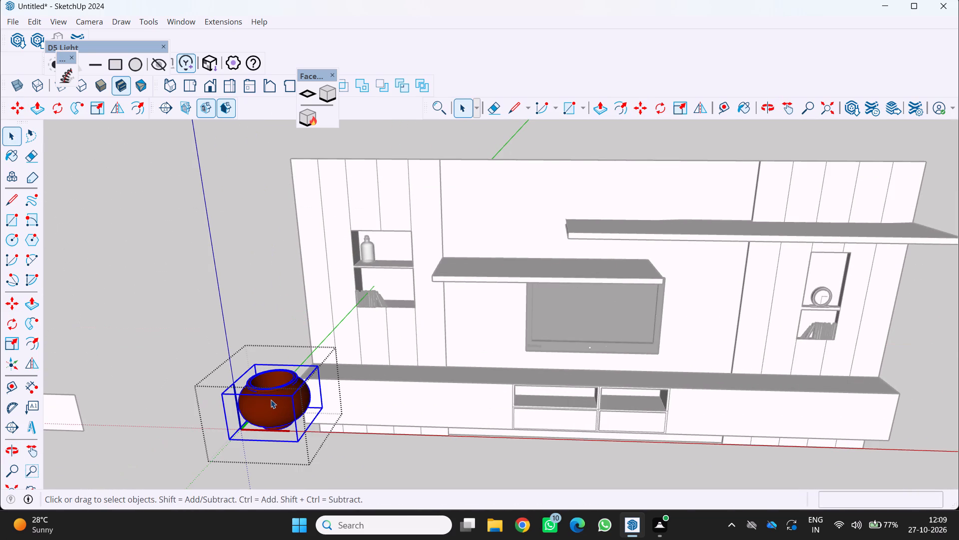
{"action": "key", "text": "s"}
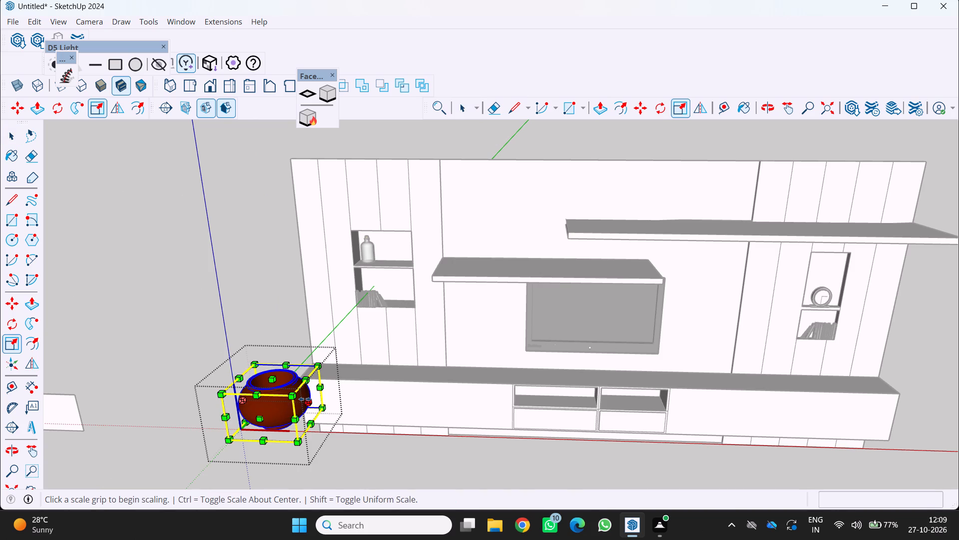
{"action": "scroll", "coordinate": [305, 399], "scroll_direction": "up", "scroll_amount": 3}
{"action": "left_click_drag", "start_coordinate": [325, 381], "coordinate": [271, 421]}
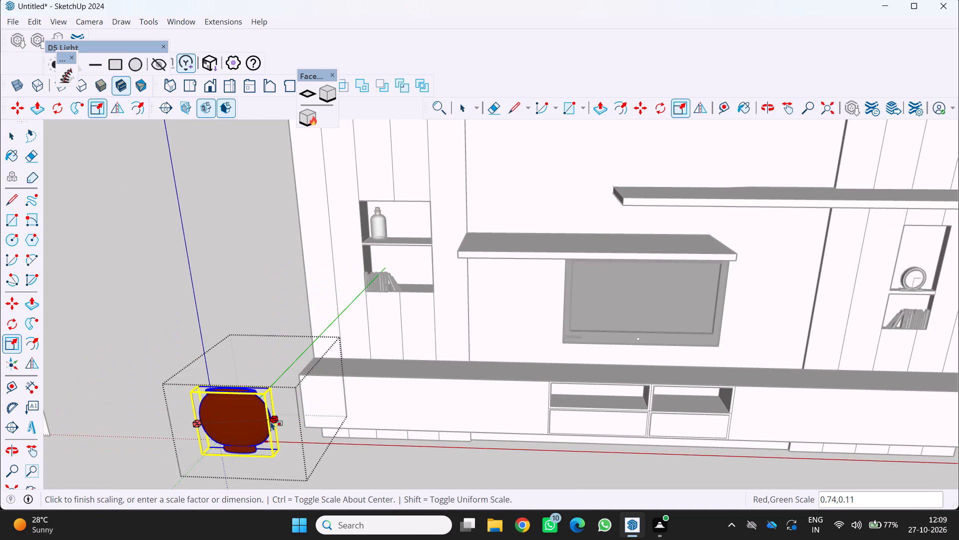
{"action": "left_click_drag", "start_coordinate": [271, 421], "coordinate": [240, 412]}
Scale the red-brown vase down uniformly and shorten it slightly along the blue axis.
{"action": "scroll", "coordinate": [230, 400], "scroll_direction": "up", "scroll_amount": 3}
{"action": "left_click_drag", "start_coordinate": [223, 388], "coordinate": [233, 428]}
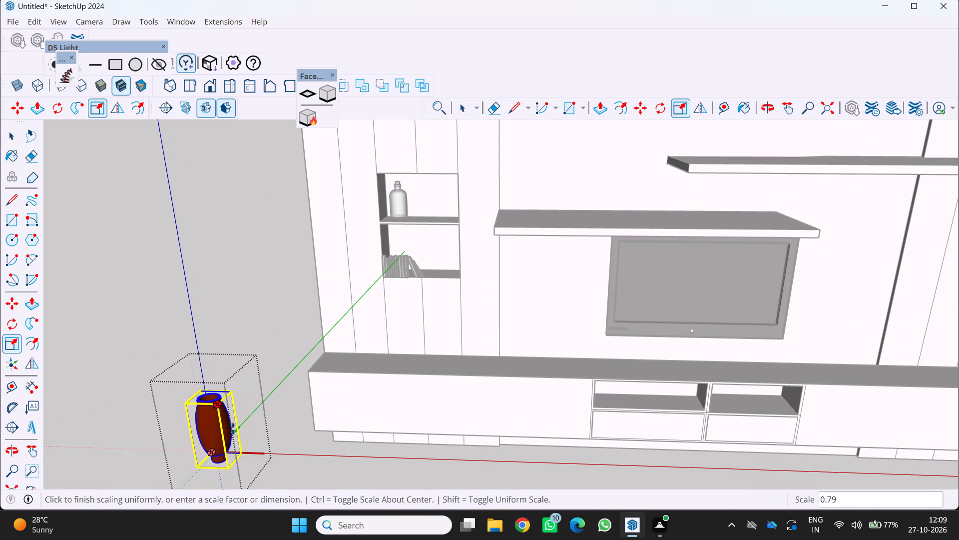
{"action": "left_click_drag", "start_coordinate": [233, 428], "coordinate": [242, 447]}
{"action": "scroll", "coordinate": [196, 411], "scroll_direction": "up", "scroll_amount": 6}
{"action": "left_click_drag", "start_coordinate": [206, 405], "coordinate": [209, 420]}
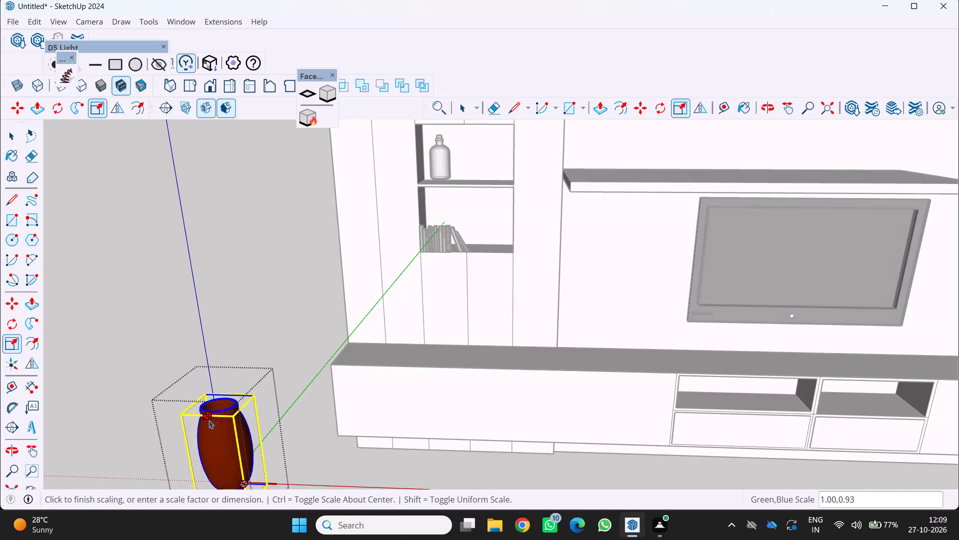
{"action": "left_click_drag", "start_coordinate": [209, 420], "coordinate": [212, 432]}
Move the vase from the open space into the left panel's upper niche, beside the bottle.
{"action": "scroll", "coordinate": [211, 426], "scroll_direction": "down", "scroll_amount": 5}
{"action": "middle_click_drag", "start_coordinate": [216, 421], "coordinate": [254, 338]}
{"action": "scroll", "coordinate": [215, 403], "scroll_direction": "up", "scroll_amount": 1}
{"action": "scroll", "coordinate": [247, 364], "scroll_direction": "down", "scroll_amount": 6}
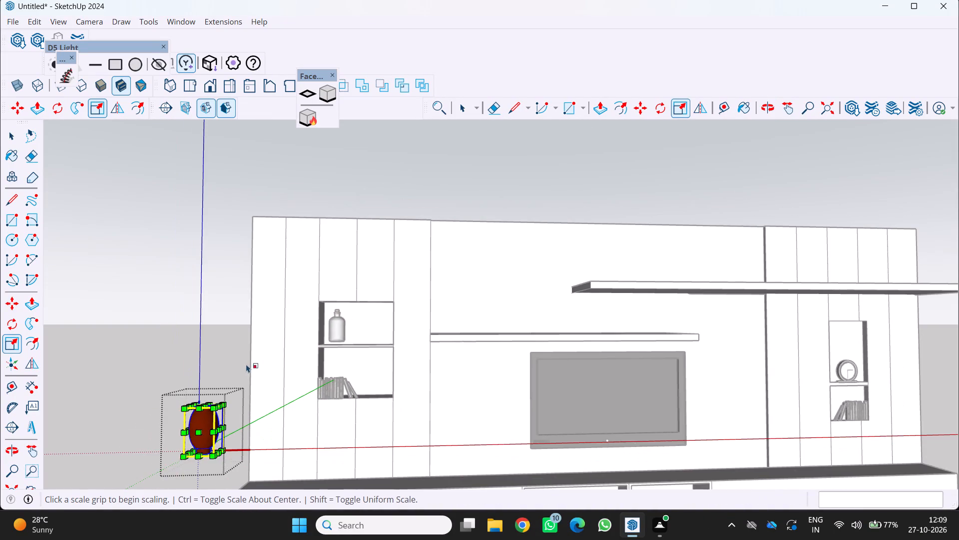
{"action": "scroll", "coordinate": [231, 384], "scroll_direction": "up", "scroll_amount": 2}
{"action": "middle_click_drag", "start_coordinate": [214, 403], "coordinate": [178, 434]}
{"action": "middle_click", "coordinate": [175, 431]}
{"action": "scroll", "coordinate": [178, 408], "scroll_direction": "down", "scroll_amount": 11}
{"action": "scroll", "coordinate": [199, 412], "scroll_direction": "up", "scroll_amount": 1}
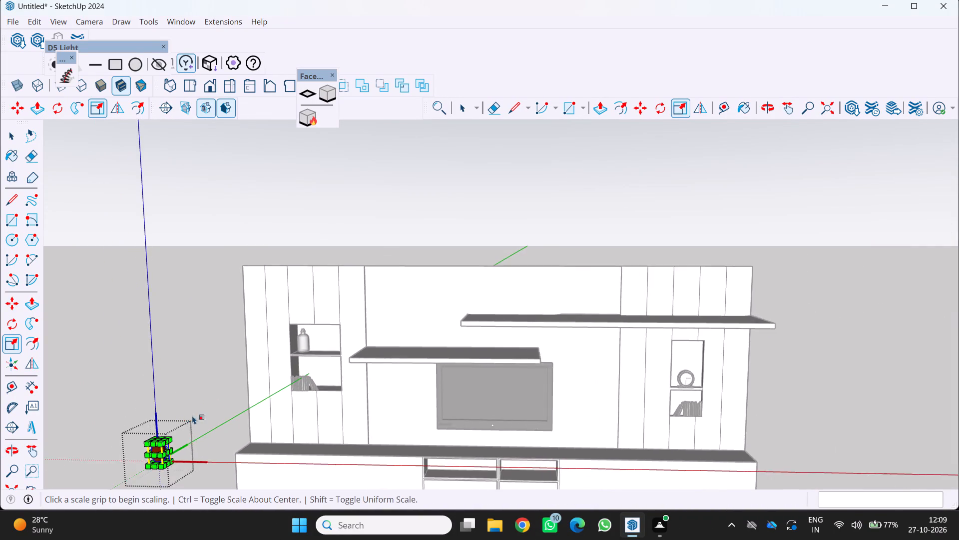
{"action": "scroll", "coordinate": [192, 415], "scroll_direction": "up", "scroll_amount": 1}
{"action": "middle_click_drag", "start_coordinate": [188, 418], "coordinate": [148, 367]}
{"action": "scroll", "coordinate": [148, 368], "scroll_direction": "up", "scroll_amount": 5}
{"action": "middle_click_drag", "start_coordinate": [126, 378], "coordinate": [149, 414]}
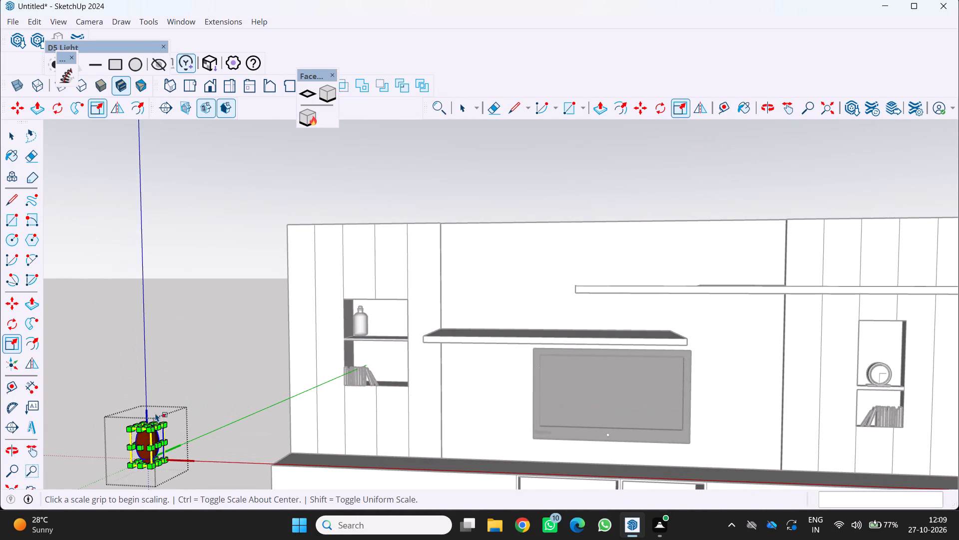
{"action": "key", "text": "m"}
{"action": "scroll", "coordinate": [156, 458], "scroll_direction": "up", "scroll_amount": 9}
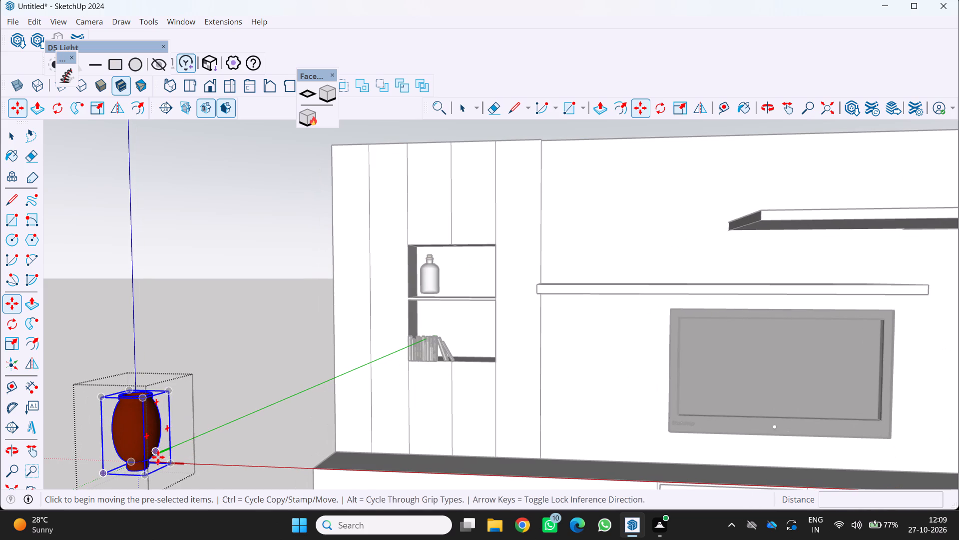
{"action": "left_click_drag", "start_coordinate": [145, 474], "coordinate": [450, 289]}
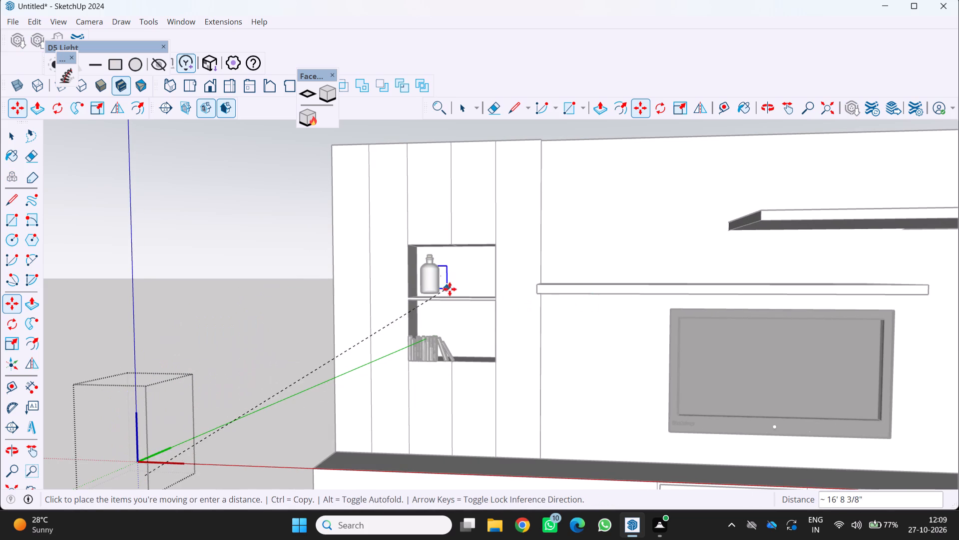
{"action": "left_click_drag", "start_coordinate": [450, 289], "coordinate": [468, 291]}
{"action": "scroll", "coordinate": [466, 292], "scroll_direction": "up", "scroll_amount": 4}
{"action": "middle_click_drag", "start_coordinate": [470, 282], "coordinate": [449, 374]}
{"action": "scroll", "coordinate": [449, 374], "scroll_direction": "up", "scroll_amount": 1}
{"action": "scroll", "coordinate": [478, 291], "scroll_direction": "up", "scroll_amount": 4}
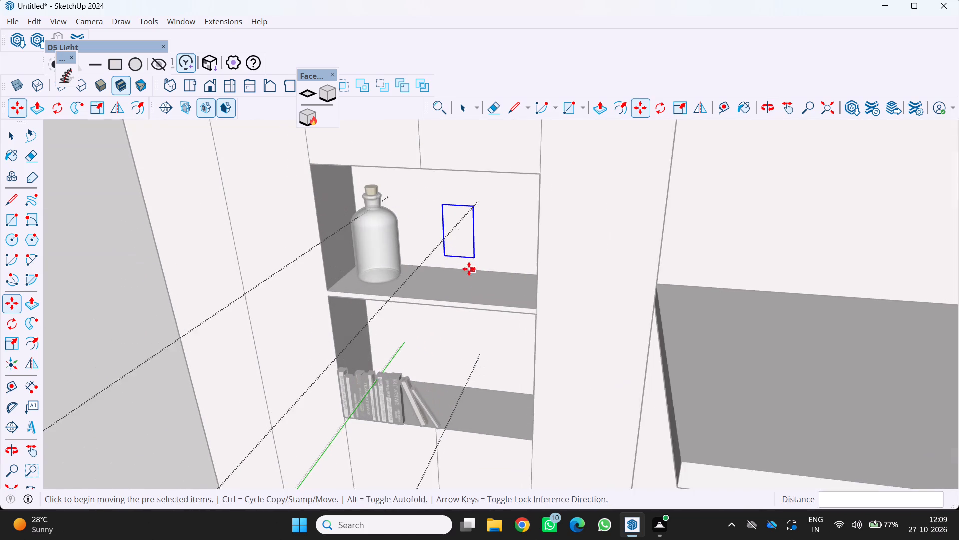
Lower the vase onto the upper niche's shelf, just beside the bottle, and deselect it.
{"action": "key", "text": "m"}
{"action": "left_click", "coordinate": [473, 256]}
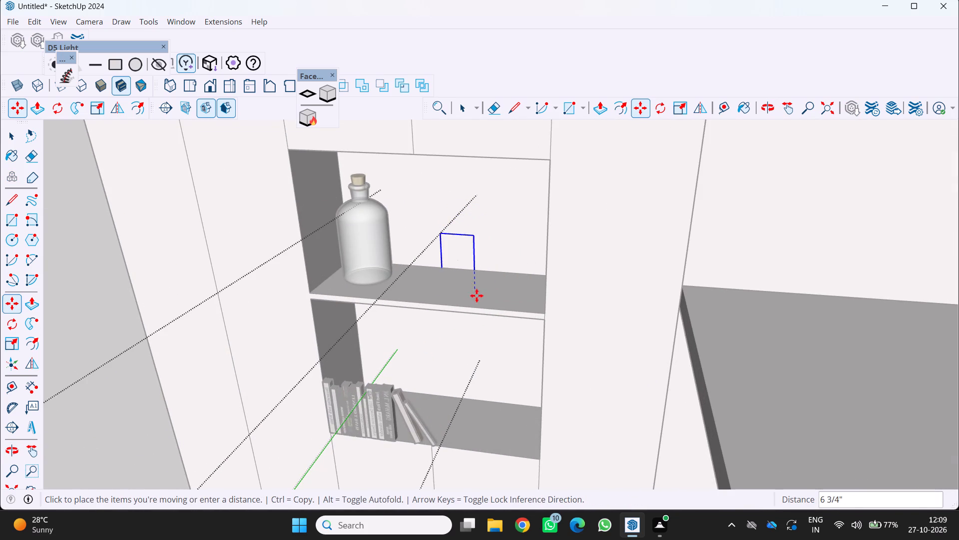
{"action": "left_click", "coordinate": [497, 298]}
{"action": "key", "text": "space"}
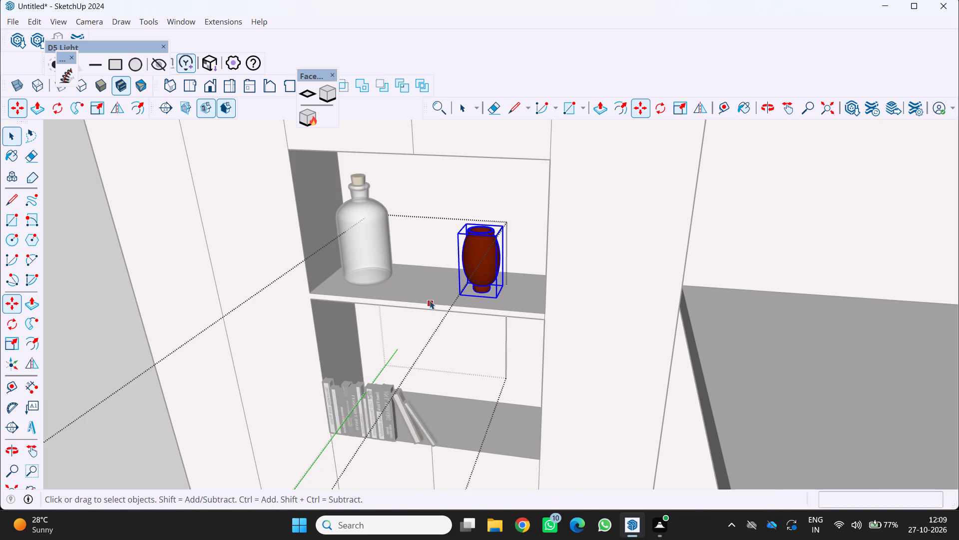
{"action": "scroll", "coordinate": [396, 244], "scroll_direction": "up", "scroll_amount": 2}
{"action": "left_click", "coordinate": [435, 278]}
{"action": "middle_click_drag", "start_coordinate": [391, 254], "coordinate": [466, 280]}
{"action": "scroll", "coordinate": [396, 255], "scroll_direction": "up", "scroll_amount": 1}
{"action": "middle_click", "coordinate": [466, 280]}
{"action": "scroll", "coordinate": [466, 280], "scroll_direction": "down", "scroll_amount": 4}
{"action": "middle_click", "coordinate": [466, 280]}
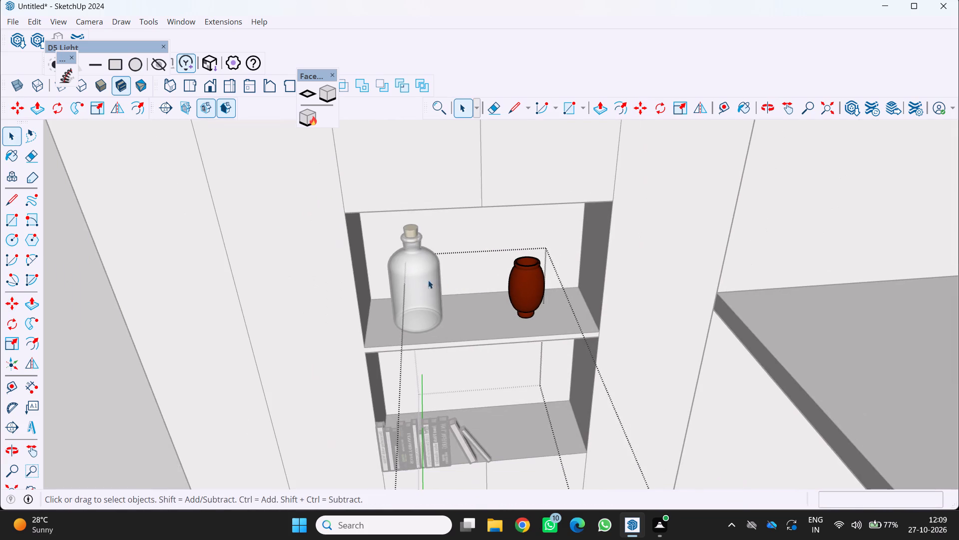
Open the bottle in the upper niche for editing and move its glass surface 8 1/16" along the shelf toward the vase.
{"action": "left_click", "coordinate": [414, 284]}
{"action": "left_click", "coordinate": [412, 284]}
{"action": "double_click", "coordinate": [408, 274]}
{"action": "double_click", "coordinate": [407, 271]}
{"action": "left_click", "coordinate": [424, 258]}
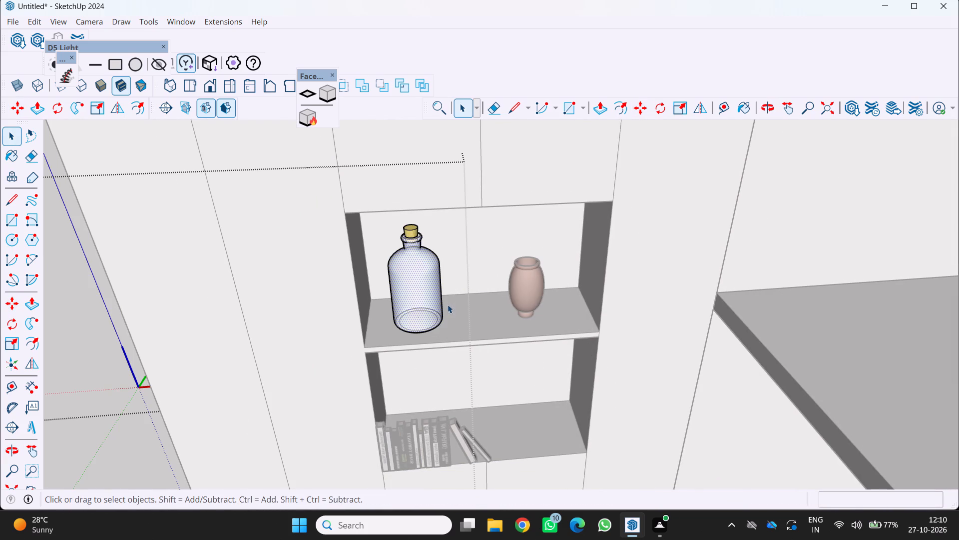
{"action": "middle_click_drag", "start_coordinate": [448, 304], "coordinate": [334, 321]}
{"action": "key", "text": "m"}
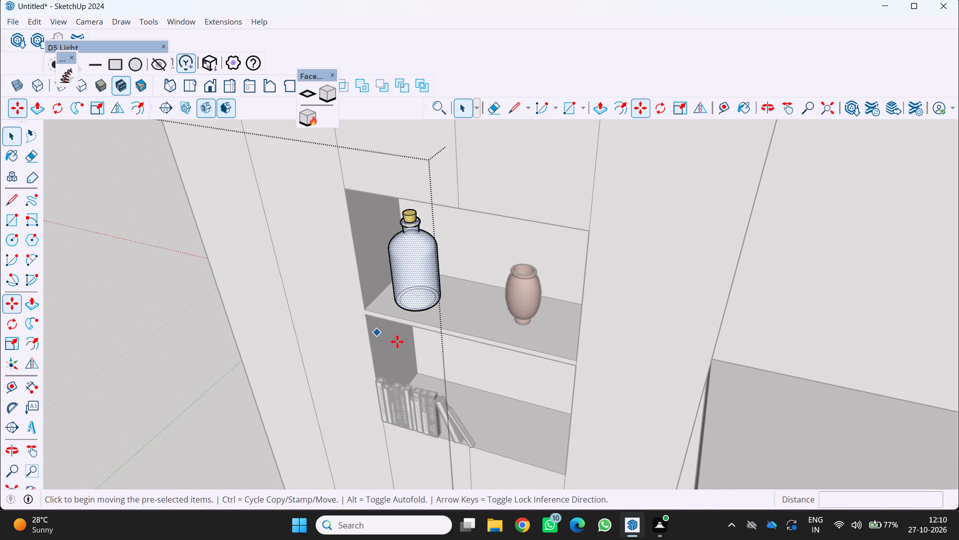
{"action": "left_click_drag", "start_coordinate": [407, 306], "coordinate": [456, 312]}
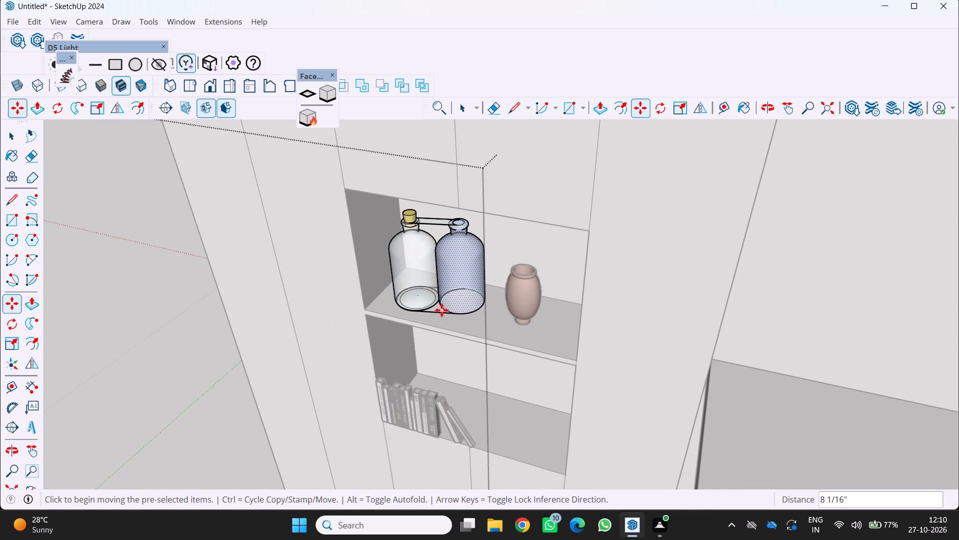
{"action": "key", "text": "space"}
{"action": "key", "text": "space"}
Leave the bottle's nested component editing and return to the top level of the model.
{"action": "left_click", "coordinate": [184, 308]}
{"action": "scroll", "coordinate": [200, 292], "scroll_direction": "down", "scroll_amount": 3}
{"action": "middle_click_drag", "start_coordinate": [201, 293], "coordinate": [311, 262]}
{"action": "scroll", "coordinate": [321, 257], "scroll_direction": "down", "scroll_amount": 4}
{"action": "middle_click_drag", "start_coordinate": [280, 298], "coordinate": [272, 274]}
{"action": "key", "text": "space"}
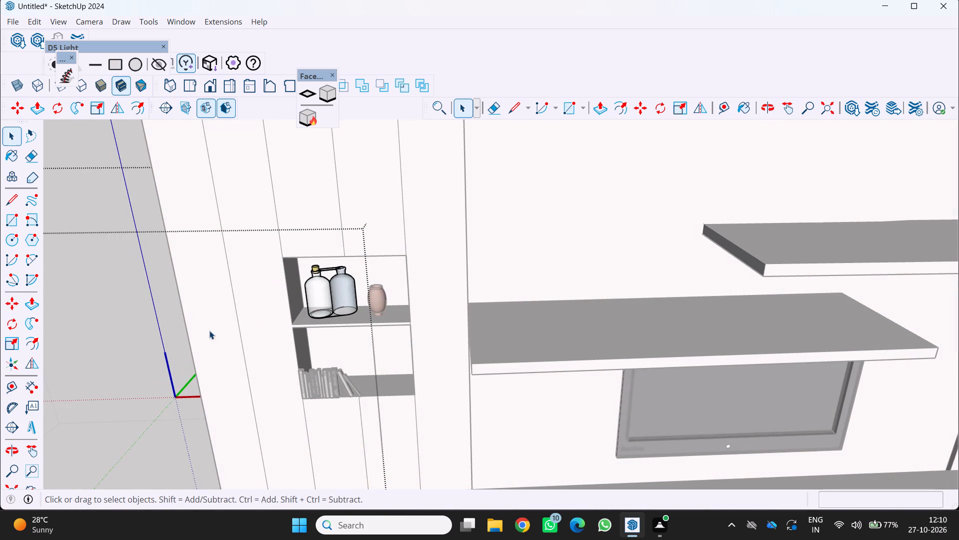
{"action": "left_click_drag", "start_coordinate": [37, 387], "coordinate": [54, 377]}
{"action": "left_click", "coordinate": [102, 353]}
{"action": "scroll", "coordinate": [138, 331], "scroll_direction": "down", "scroll_amount": 5}
{"action": "key", "text": "space"}
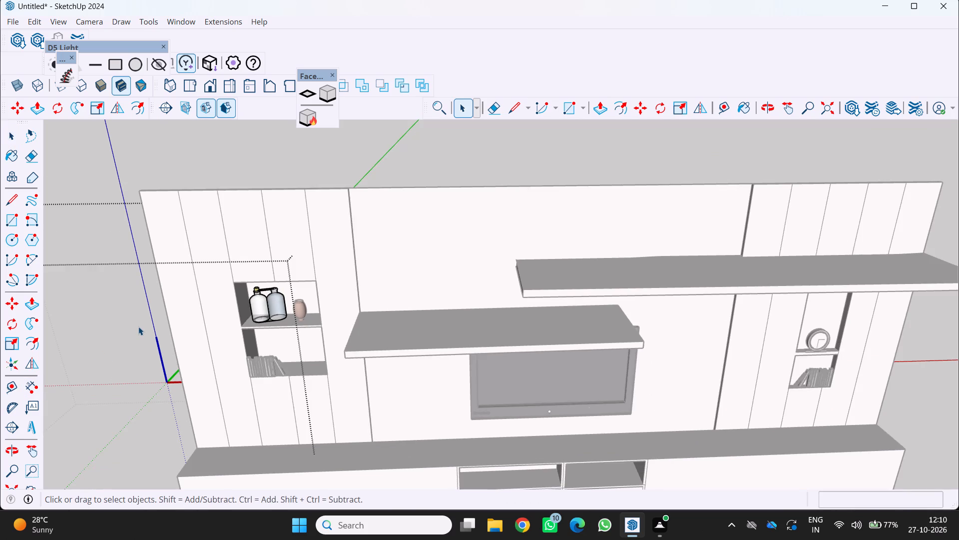
{"action": "scroll", "coordinate": [138, 326], "scroll_direction": "down", "scroll_amount": 5}
{"action": "middle_click_drag", "start_coordinate": [140, 327], "coordinate": [156, 351]}
{"action": "scroll", "coordinate": [156, 351], "scroll_direction": "down", "scroll_amount": 4}
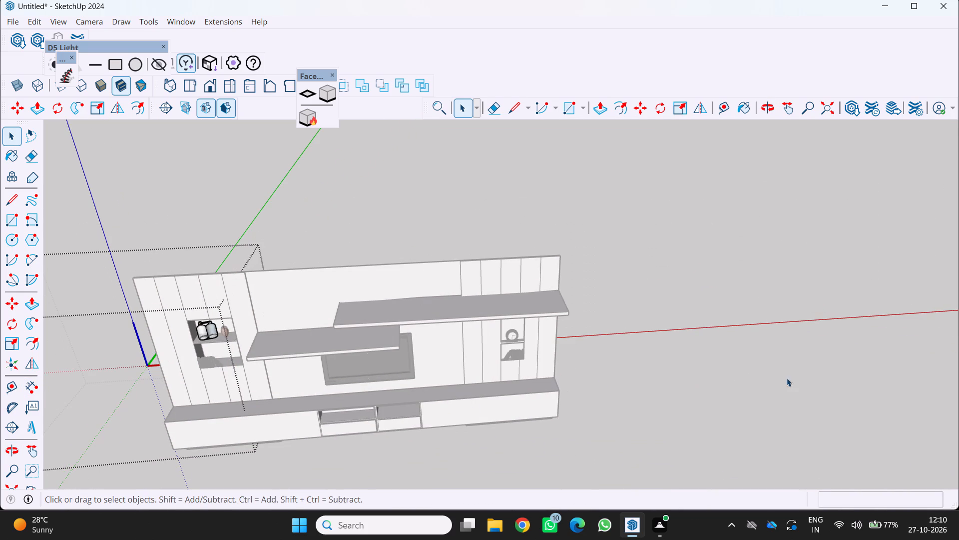
{"action": "left_click_drag", "start_coordinate": [772, 384], "coordinate": [746, 388]}
{"action": "key", "text": "space"}
{"action": "left_click", "coordinate": [709, 398]}
{"action": "left_click", "coordinate": [704, 396]}
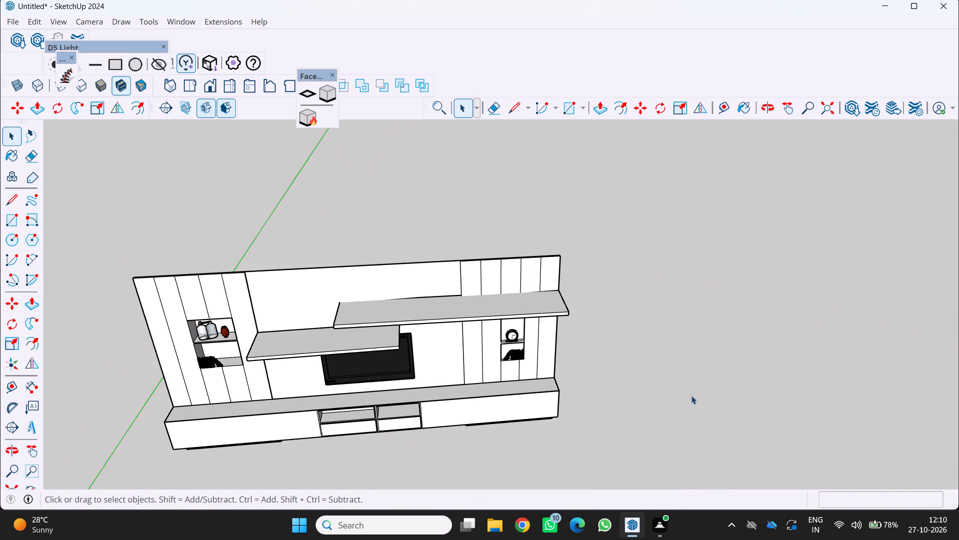
Examine the whole TV wall unit and its decorated niches from several angles.
{"action": "scroll", "coordinate": [434, 397], "scroll_direction": "up", "scroll_amount": 1}
{"action": "scroll", "coordinate": [360, 355], "scroll_direction": "up", "scroll_amount": 1}
{"action": "middle_click_drag", "start_coordinate": [360, 353], "coordinate": [432, 295]}
{"action": "scroll", "coordinate": [432, 295], "scroll_direction": "down", "scroll_amount": 3}
{"action": "middle_click_drag", "start_coordinate": [414, 317], "coordinate": [383, 318]}
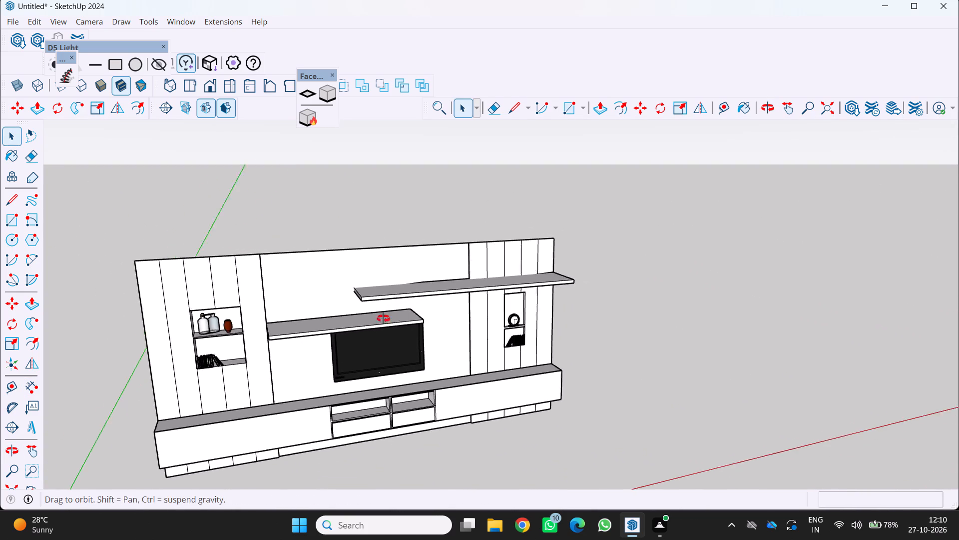
{"action": "middle_click_drag", "start_coordinate": [383, 318], "coordinate": [328, 314]}
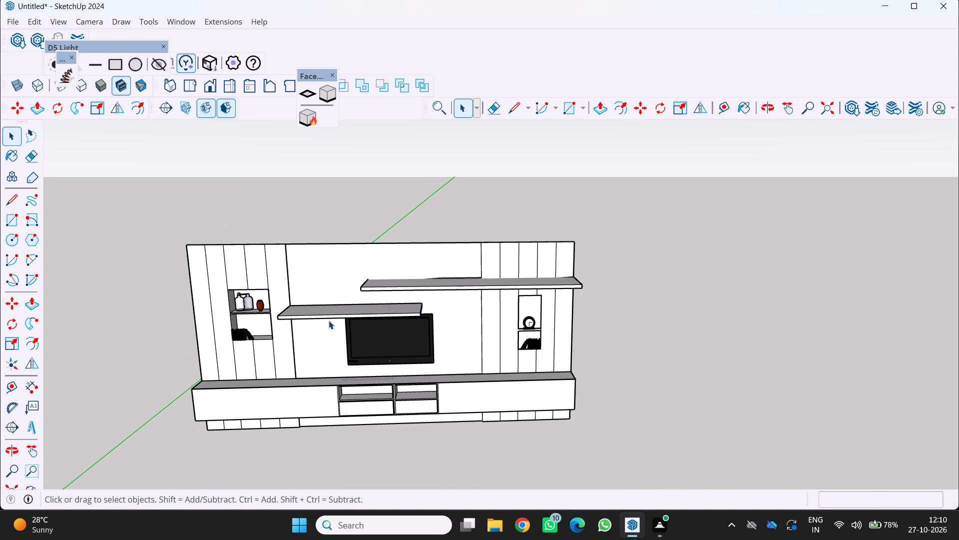
{"action": "middle_click_drag", "start_coordinate": [348, 335], "coordinate": [428, 318]}
{"action": "scroll", "coordinate": [427, 323], "scroll_direction": "down", "scroll_amount": 2}
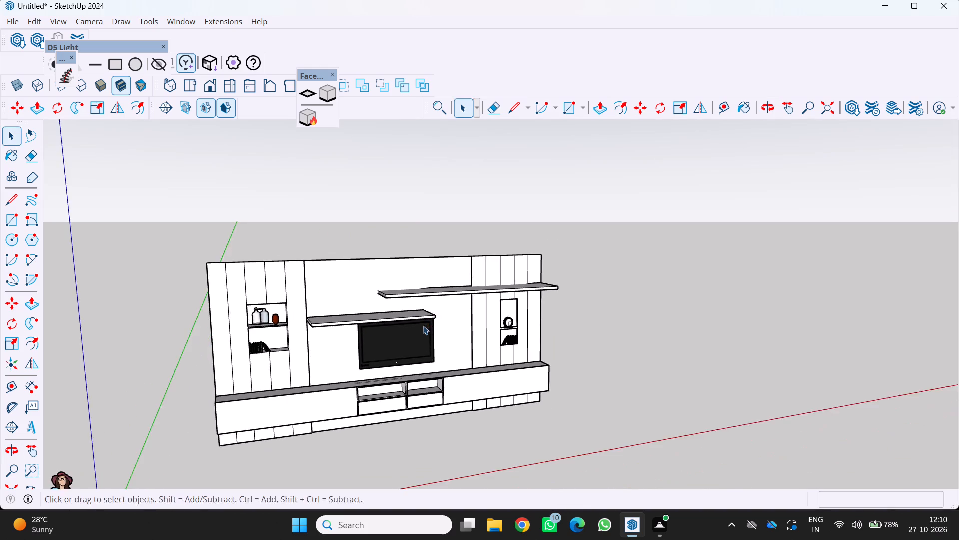
{"action": "middle_click_drag", "start_coordinate": [423, 327], "coordinate": [345, 311]}
{"action": "scroll", "coordinate": [338, 420], "scroll_direction": "up", "scroll_amount": 1}
{"action": "middle_click_drag", "start_coordinate": [338, 420], "coordinate": [314, 443]}
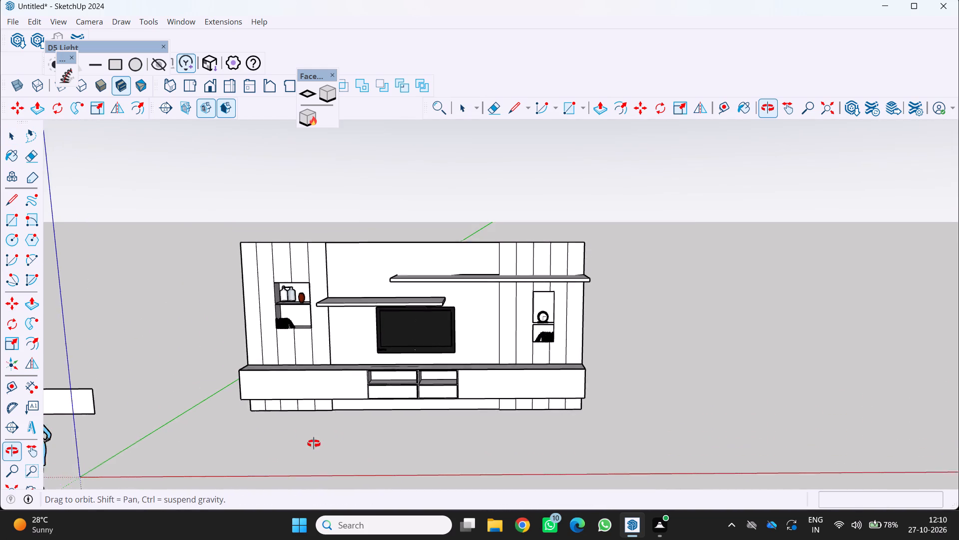
{"action": "middle_click_drag", "start_coordinate": [314, 443], "coordinate": [311, 446]}
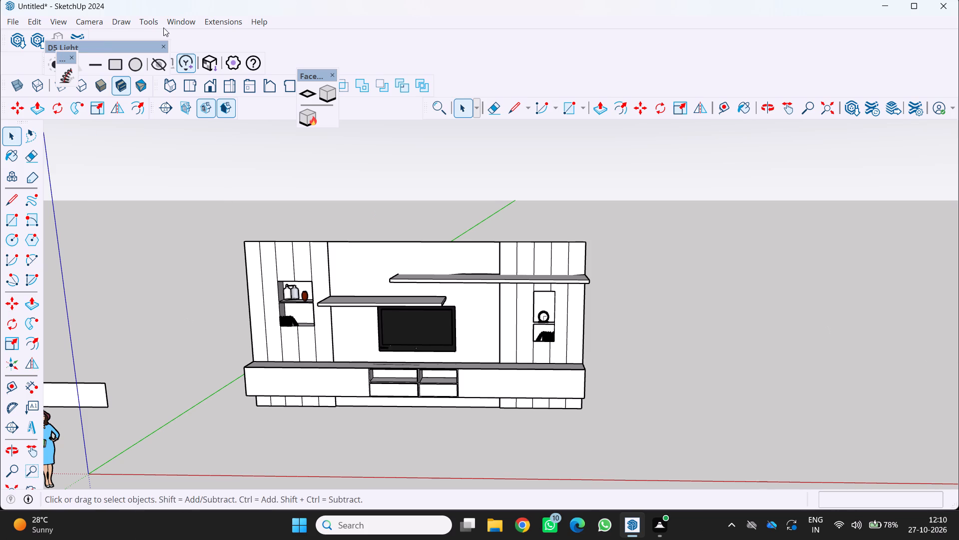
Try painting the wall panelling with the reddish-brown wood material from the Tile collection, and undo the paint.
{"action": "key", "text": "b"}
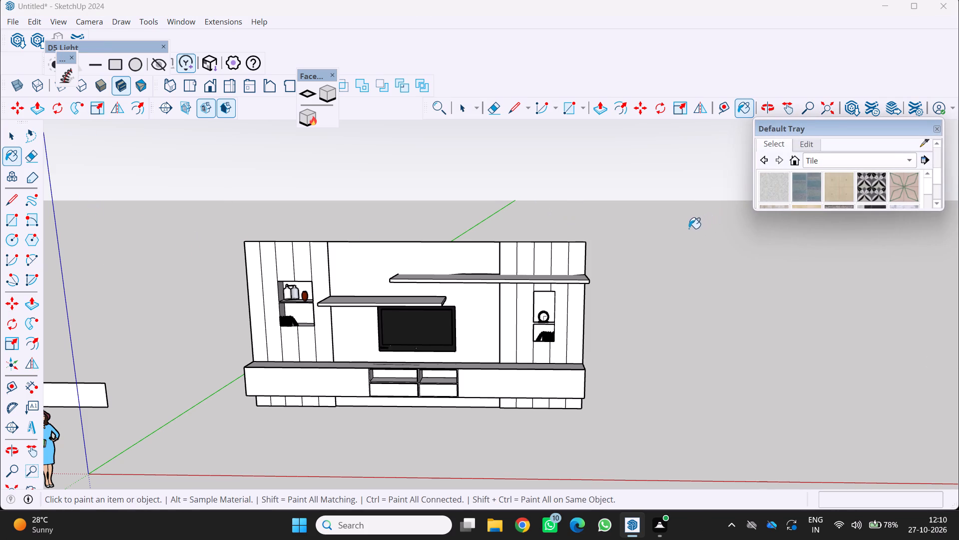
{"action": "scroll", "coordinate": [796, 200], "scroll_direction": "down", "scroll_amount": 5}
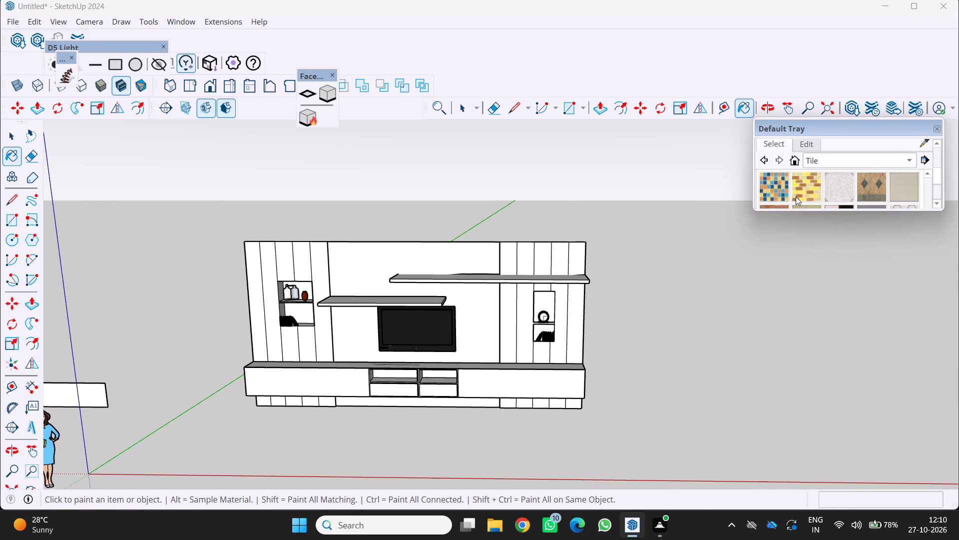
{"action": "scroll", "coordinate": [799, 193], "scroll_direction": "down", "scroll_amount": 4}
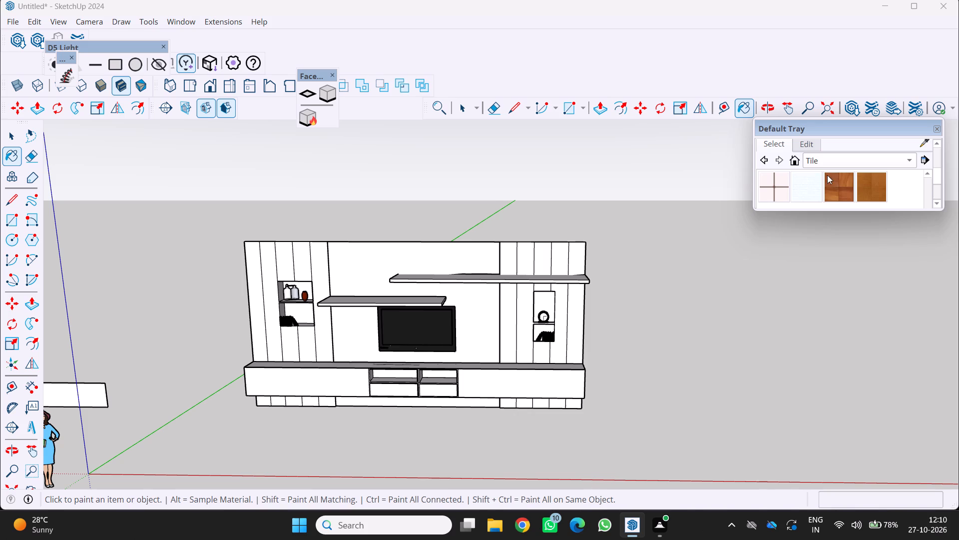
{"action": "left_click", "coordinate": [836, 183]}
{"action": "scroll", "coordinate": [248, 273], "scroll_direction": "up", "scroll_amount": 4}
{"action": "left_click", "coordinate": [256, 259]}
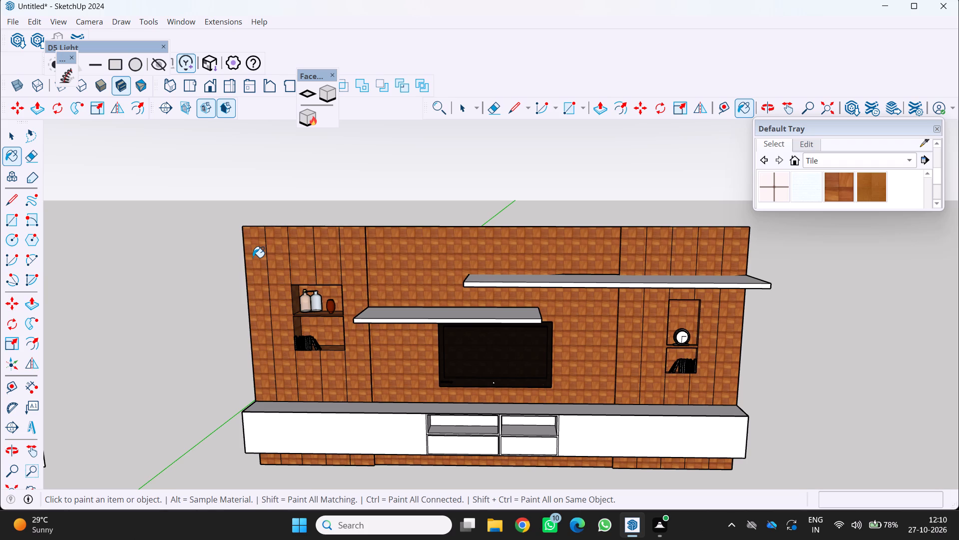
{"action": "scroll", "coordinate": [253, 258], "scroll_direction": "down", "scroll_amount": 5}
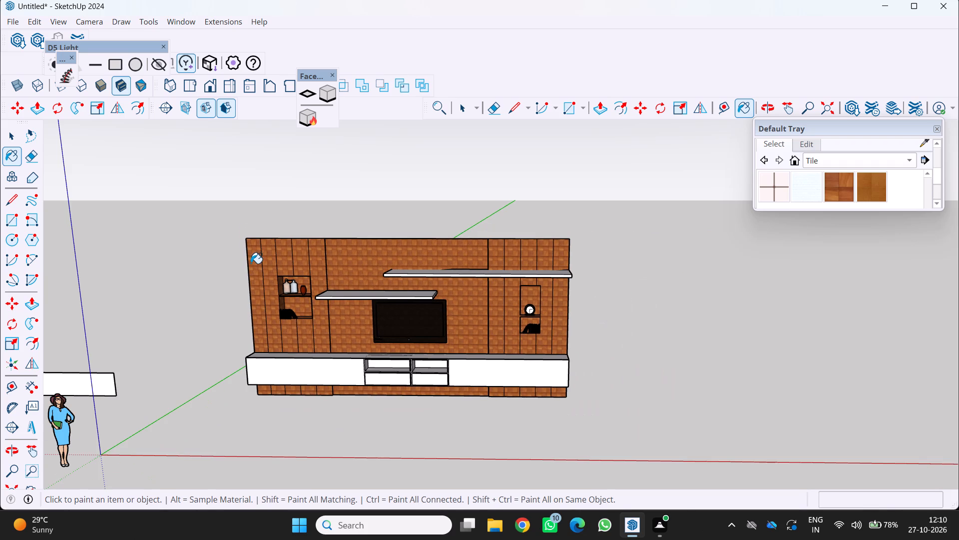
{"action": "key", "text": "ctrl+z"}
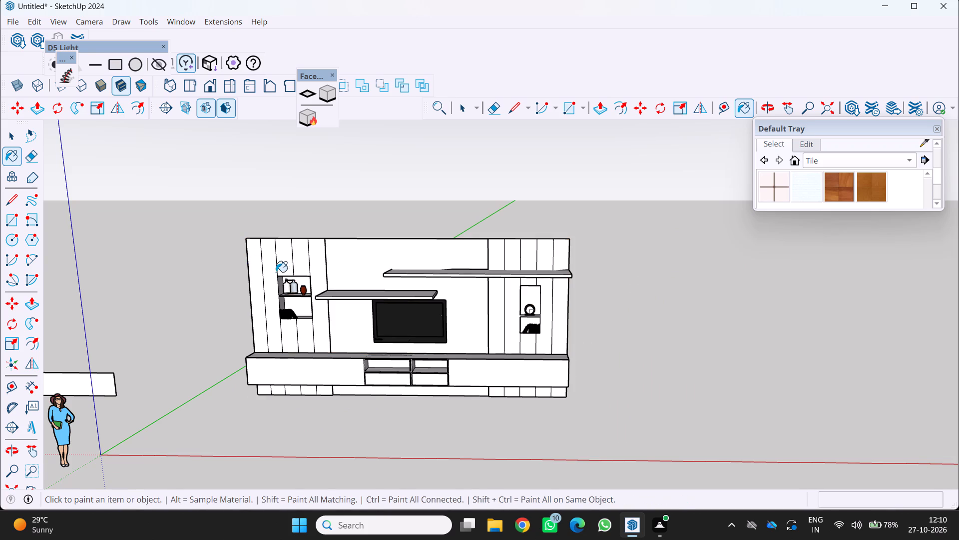
Draw a rectangle about 1' 5 3/8" by 11' 7 3/4" over the outermost panelling strip on the bottle niche side.
{"action": "scroll", "coordinate": [276, 272], "scroll_direction": "up", "scroll_amount": 5}
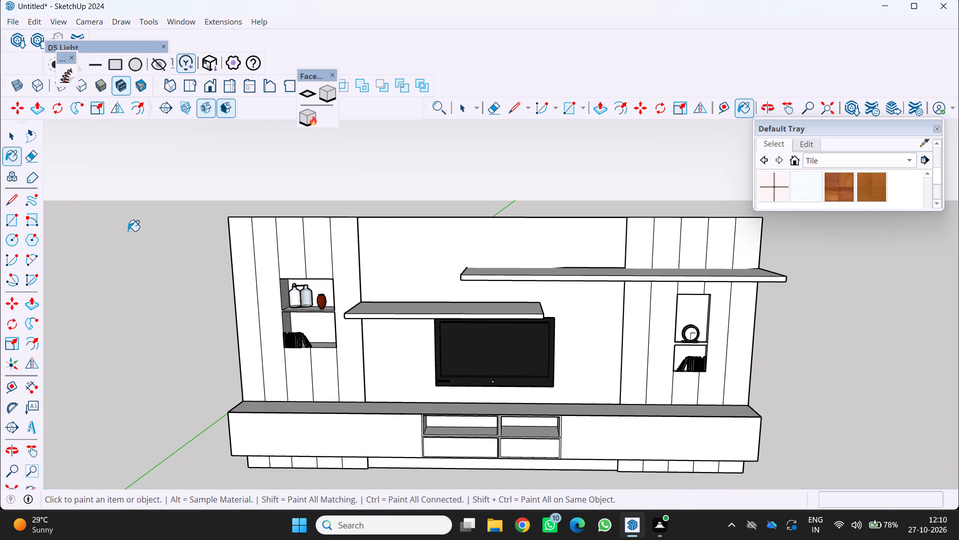
{"action": "key", "text": "Escape"}
{"action": "left_click", "coordinate": [8, 219]}
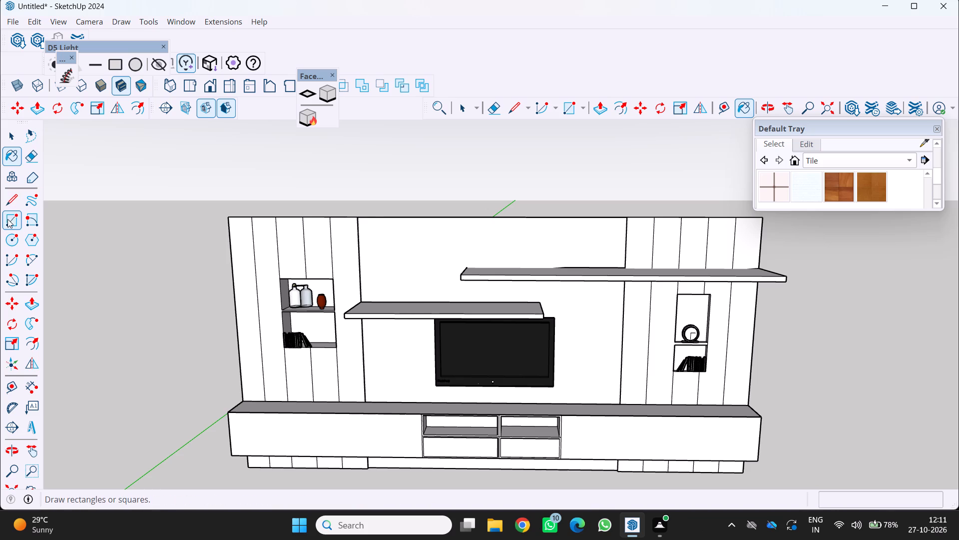
{"action": "scroll", "coordinate": [145, 222], "scroll_direction": "up", "scroll_amount": 4}
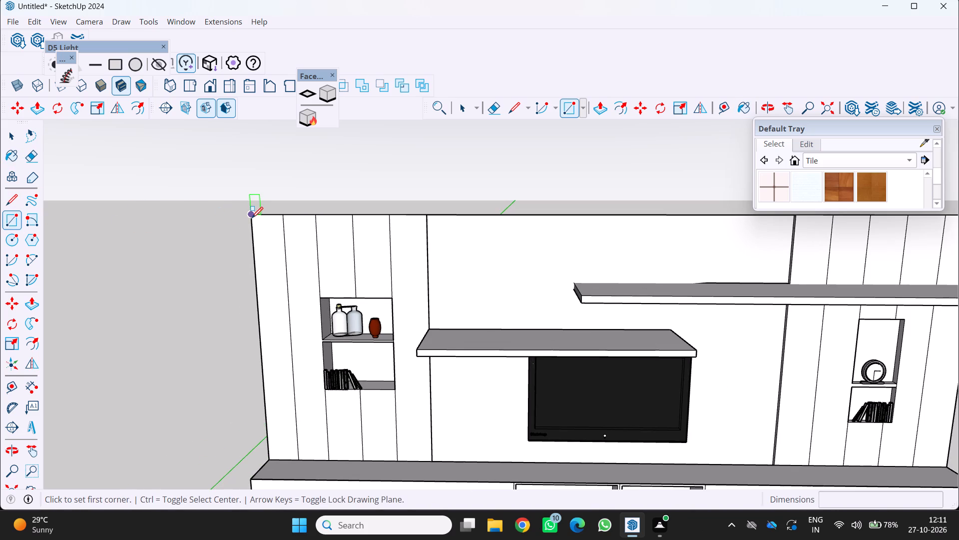
{"action": "left_click", "coordinate": [252, 218]}
{"action": "scroll", "coordinate": [281, 463], "scroll_direction": "up", "scroll_amount": 3}
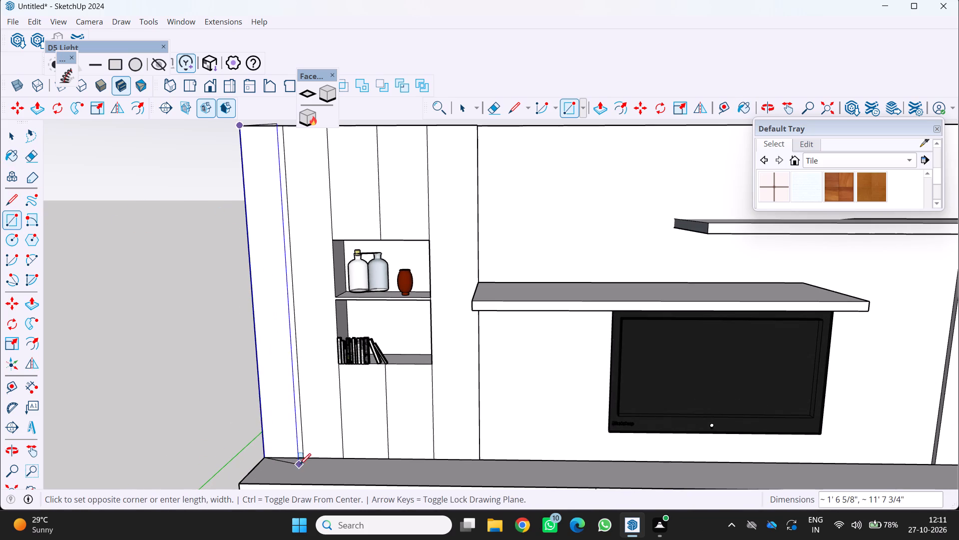
{"action": "left_click", "coordinate": [304, 459]}
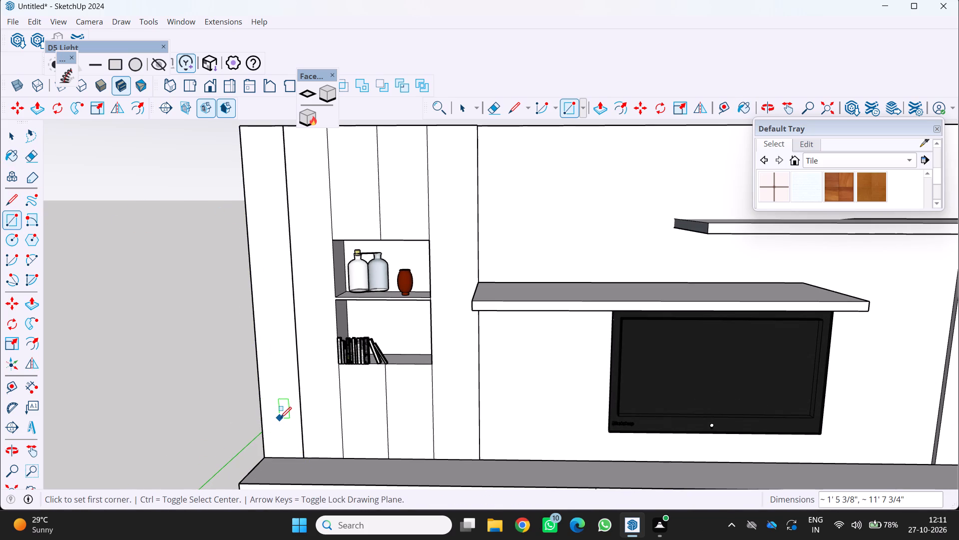
Try to pick a wood material from the Tile collection with the Paint Bucket for the panelling strip.
{"action": "key", "text": "b"}
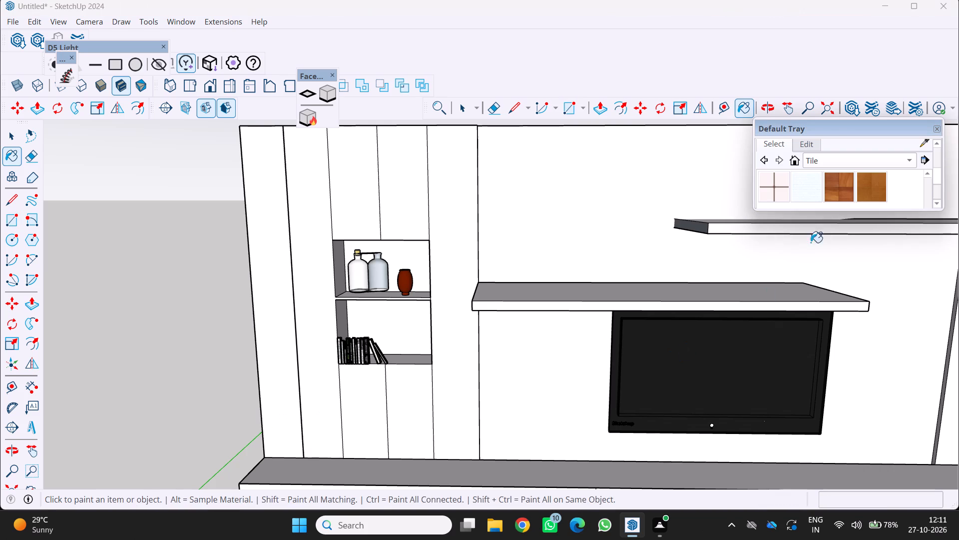
{"action": "left_click_drag", "start_coordinate": [834, 192], "coordinate": [828, 194]}
{"action": "scroll", "coordinate": [266, 292], "scroll_direction": "up", "scroll_amount": 3}
{"action": "left_click_drag", "start_coordinate": [842, 189], "coordinate": [837, 189]}
{"action": "left_click", "coordinate": [831, 187]}
{"action": "triple_click", "coordinate": [841, 198]}
{"action": "left_click", "coordinate": [874, 191]}
{"action": "left_click", "coordinate": [873, 188]}
{"action": "left_click", "coordinate": [889, 162]}
{"action": "left_click", "coordinate": [887, 161]}
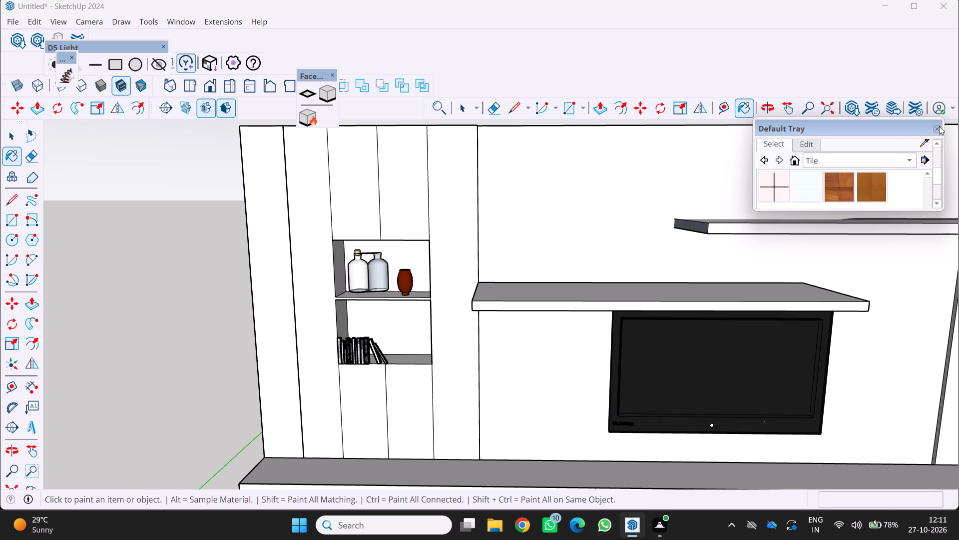
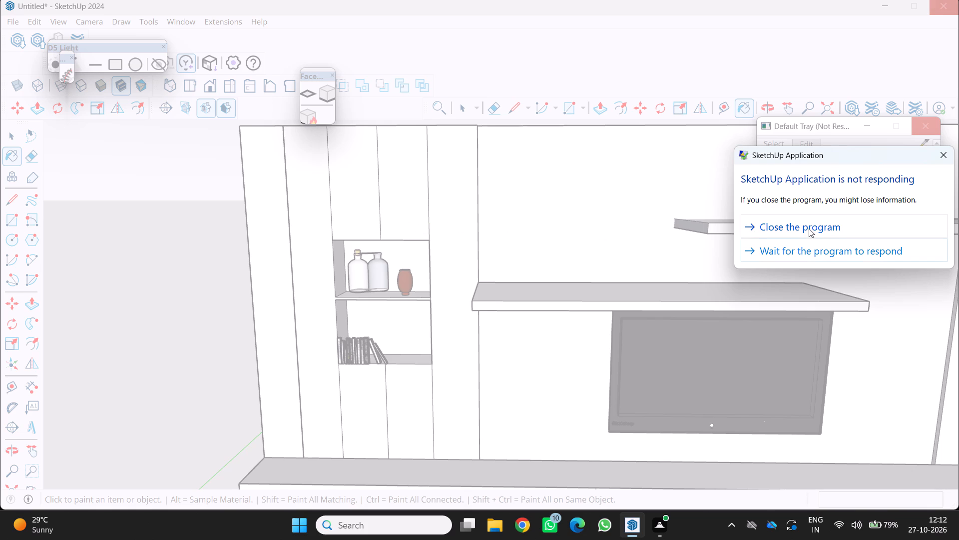
Give the frozen SketchUp application another chance to respond, and close the program if it stays unresponsive.
{"action": "left_click", "coordinate": [804, 250]}
{"action": "left_click", "coordinate": [796, 225]}
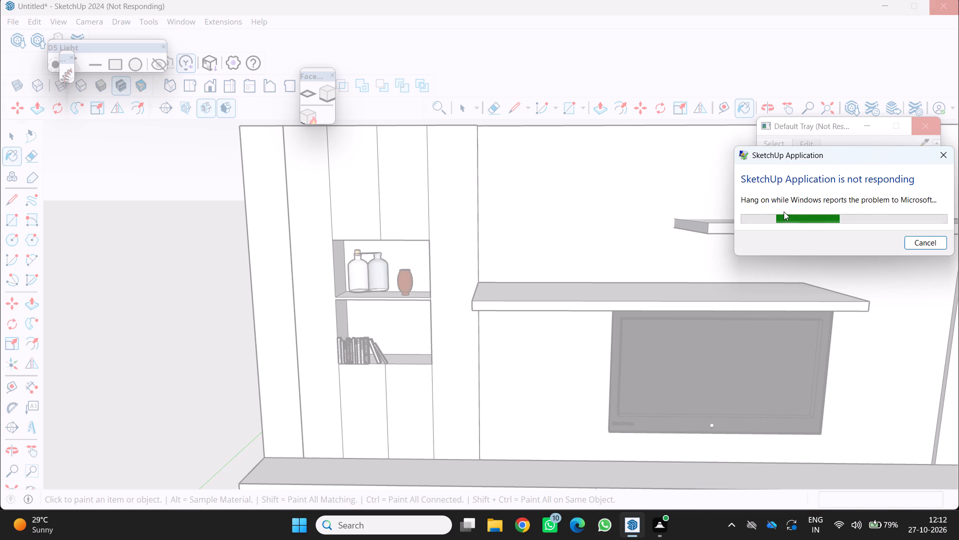
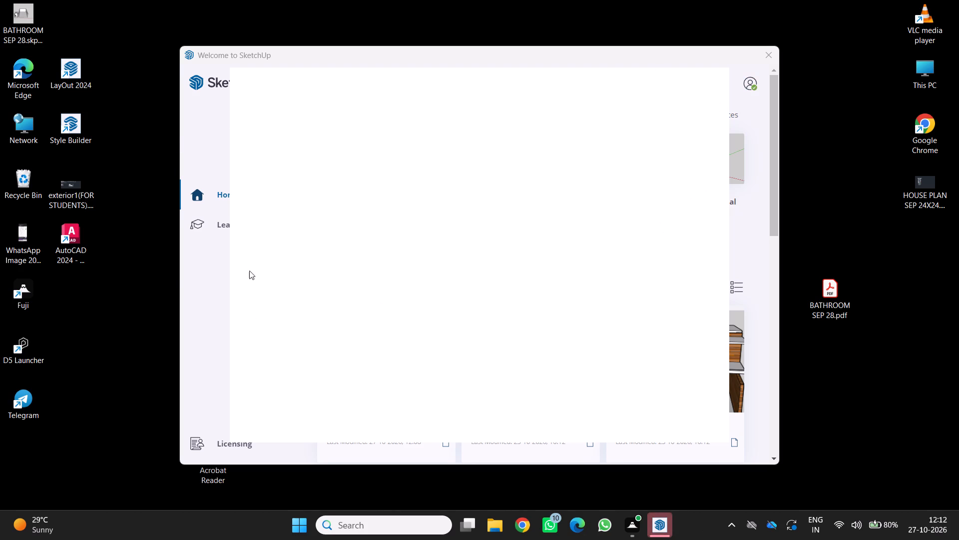
Open the recovered "Untitled" wall unit model from the recent files.
{"action": "left_click", "coordinate": [193, 271]}
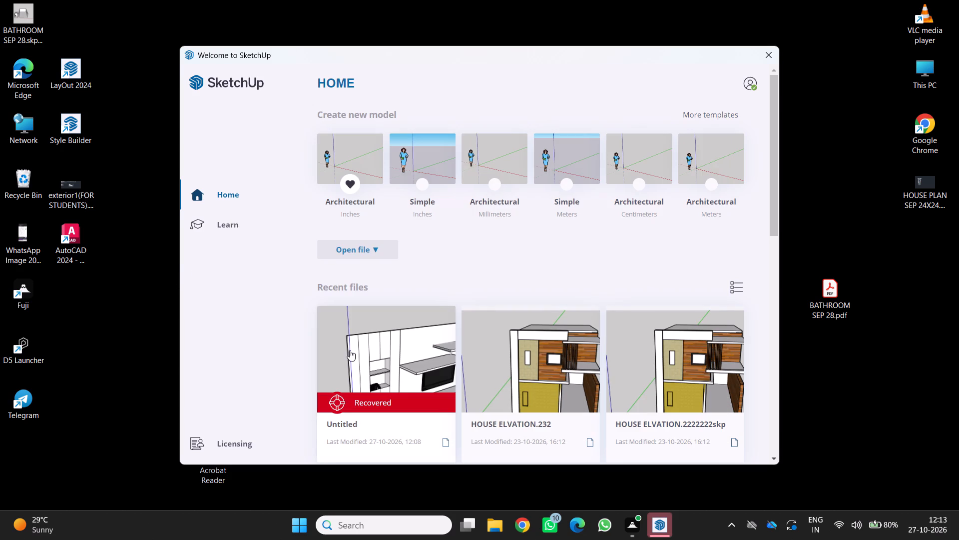
{"action": "left_click", "coordinate": [365, 350]}
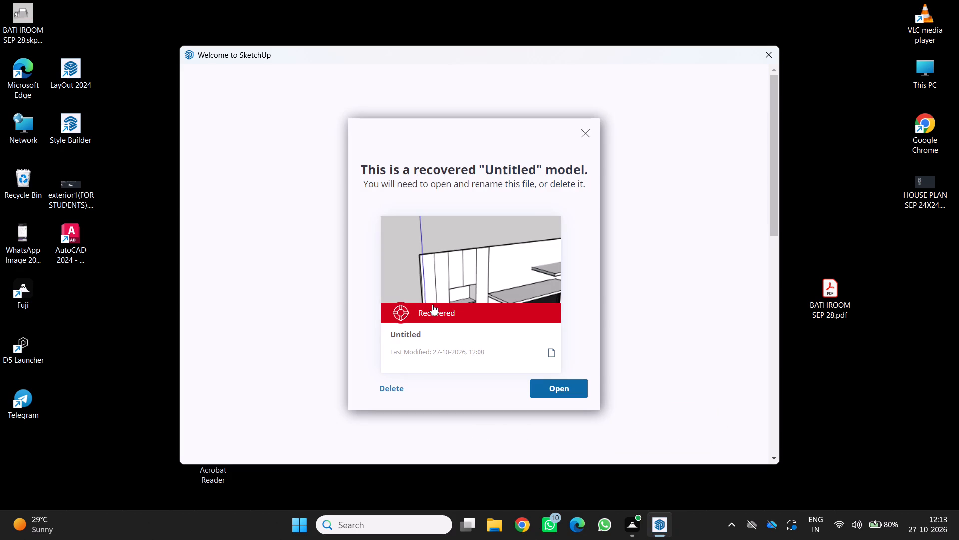
{"action": "left_click", "coordinate": [432, 307]}
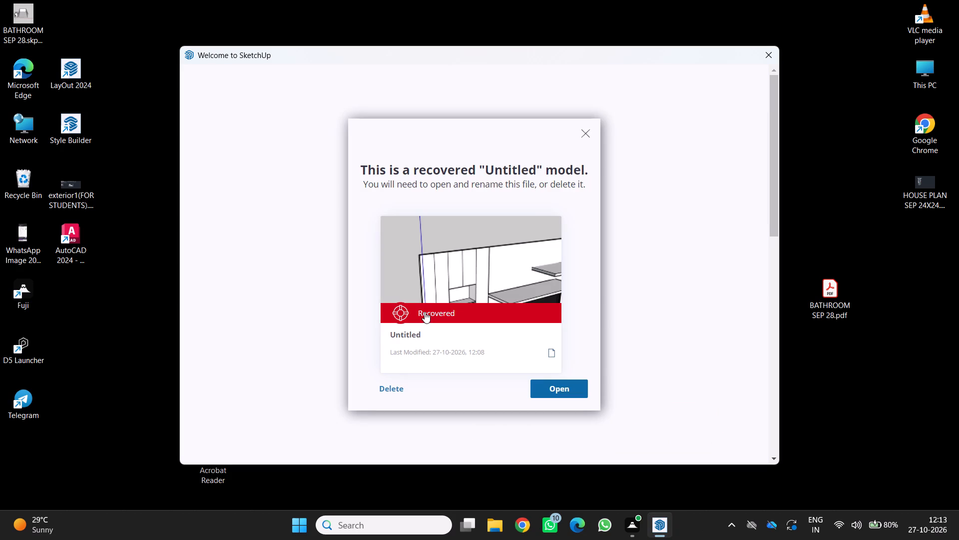
{"action": "left_click", "coordinate": [425, 310]}
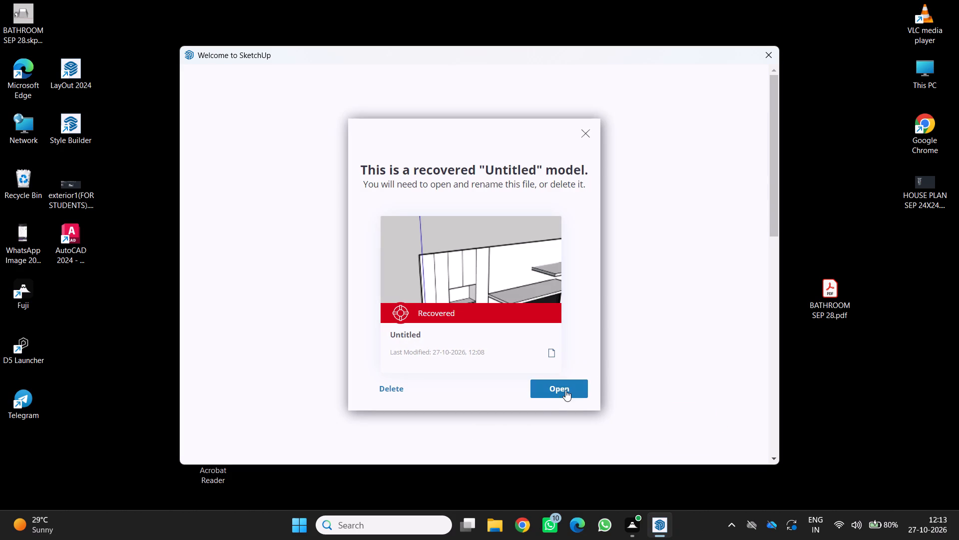
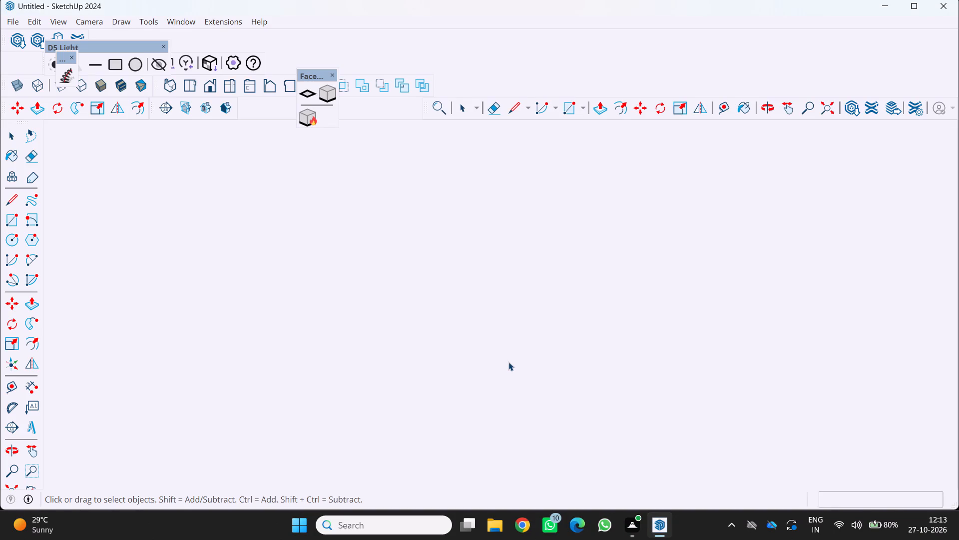
Examine the recovered wall unit model along with the red pot and the bottle standing beside it.
{"action": "middle_click_drag", "start_coordinate": [529, 342], "coordinate": [428, 285]}
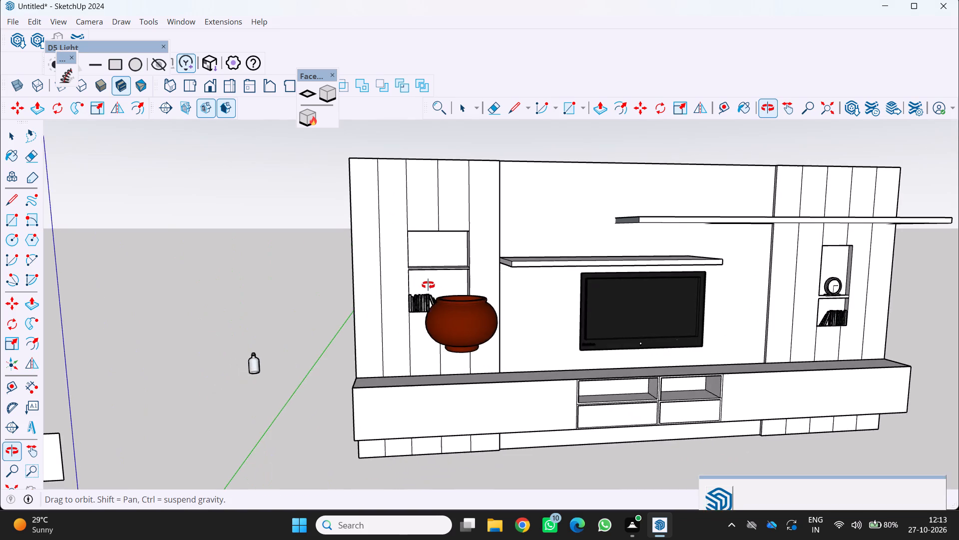
{"action": "middle_click_drag", "start_coordinate": [428, 285], "coordinate": [428, 285]}
{"action": "scroll", "coordinate": [433, 290], "scroll_direction": "down", "scroll_amount": 3}
{"action": "middle_click_drag", "start_coordinate": [433, 297], "coordinate": [382, 331]}
{"action": "middle_click", "coordinate": [382, 331]}
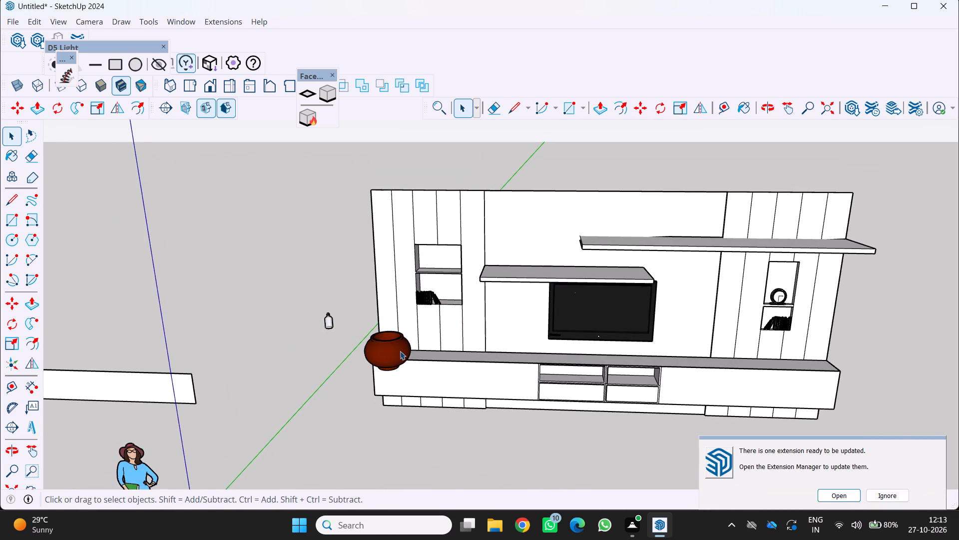
{"action": "scroll", "coordinate": [400, 352], "scroll_direction": "up", "scroll_amount": 6}
{"action": "scroll", "coordinate": [304, 312], "scroll_direction": "up", "scroll_amount": 4}
{"action": "scroll", "coordinate": [312, 314], "scroll_direction": "down", "scroll_amount": 5}
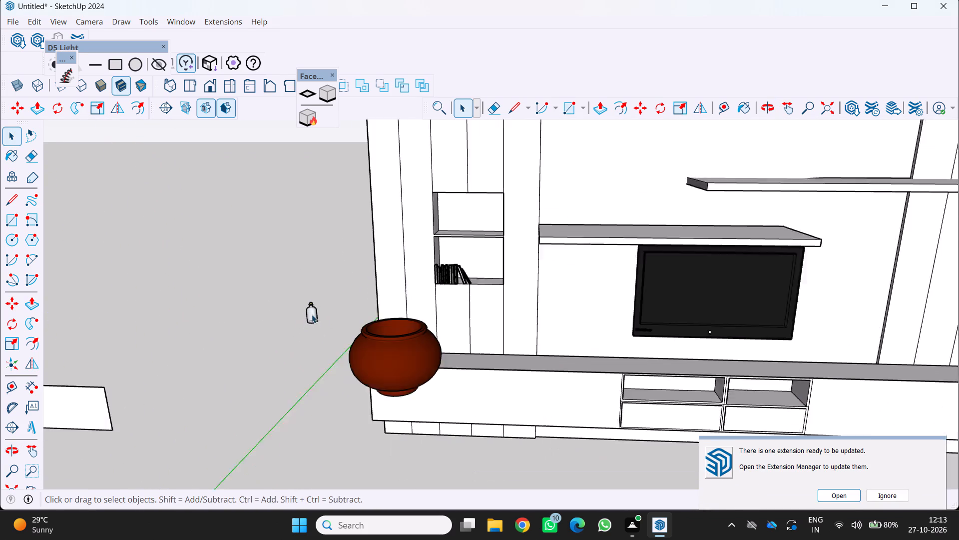
Save the model in the Documents folder under the file name T.V UNIT OCT 27.
{"action": "key", "text": "ctrl+s"}
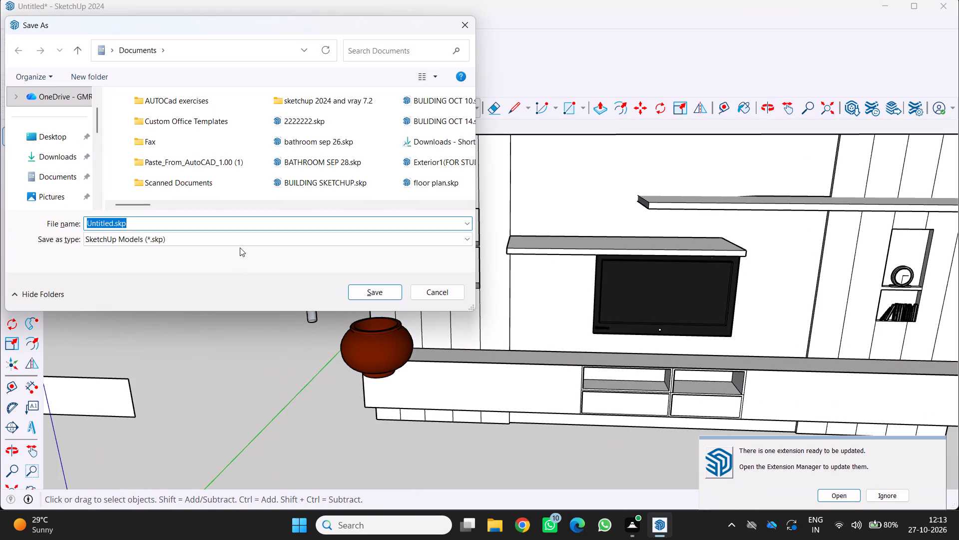
{"action": "left_click", "coordinate": [179, 221]}
{"action": "key", "text": "BackSpace"}
{"action": "key", "text": "BackSpace"}
{"action": "key", "text": "BackSpace"}
{"action": "key", "text": "BackSpace"}
{"action": "key", "text": "BackSpace"}
{"action": "key", "text": "BackSpace"}
{"action": "key", "text": "BackSpace"}
{"action": "key", "text": "BackSpace"}
{"action": "key", "text": "BackSpace"}
{"action": "key", "text": "BackSpace"}
{"action": "key", "text": "BackSpace"}
{"action": "key", "text": "BackSpace"}
{"action": "key", "text": "BackSpace"}
{"action": "key", "text": "BackSpace"}
{"action": "key", "text": "BackSpace"}
{"action": "key", "text": "BackSpace"}
{"action": "key", "text": "BackSpace"}
{"action": "key", "text": "BackSpace"}
{"action": "key", "text": "BackSpace"}
{"action": "key", "text": "BackSpace"}
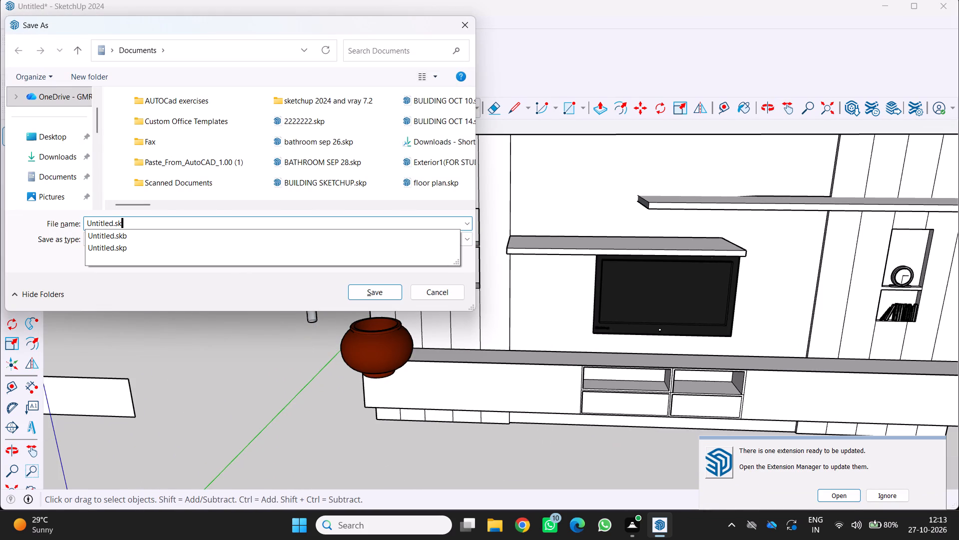
{"action": "key", "text": "t"}
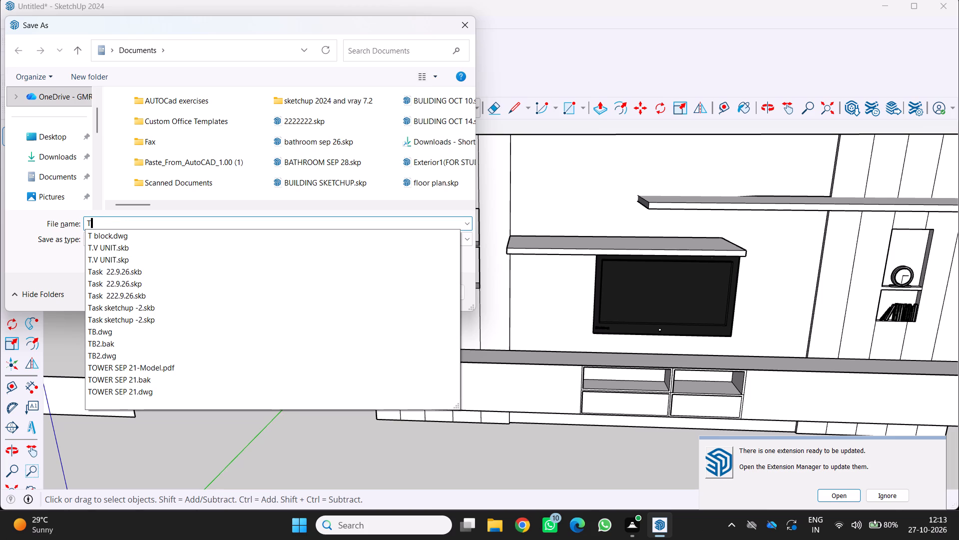
{"action": "key", "text": "period"}
{"action": "type", "text": "V"}
{"action": "key", "text": "space"}
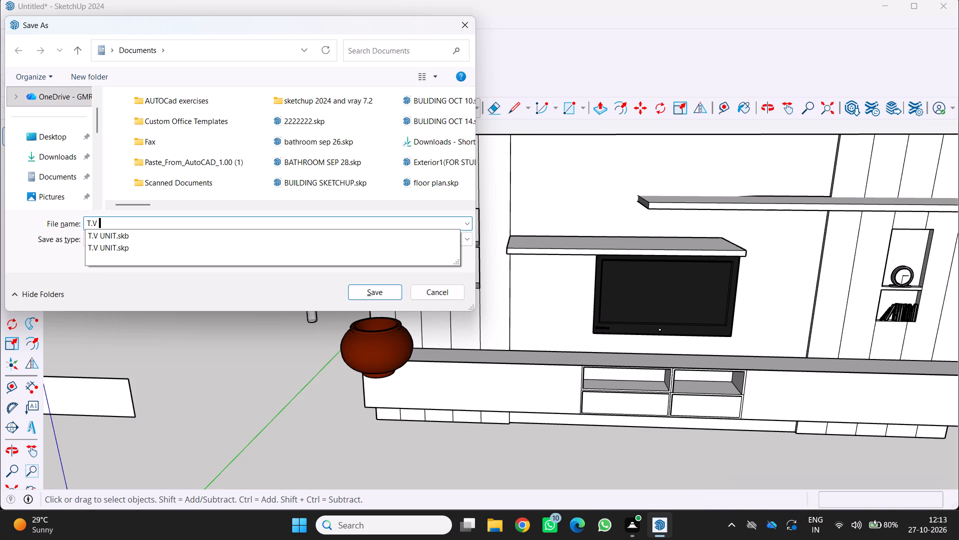
{"action": "type", "text": "UNIT"}
{"action": "key", "text": "space"}
{"action": "type", "text": "OCT"}
{"action": "key", "text": "space"}
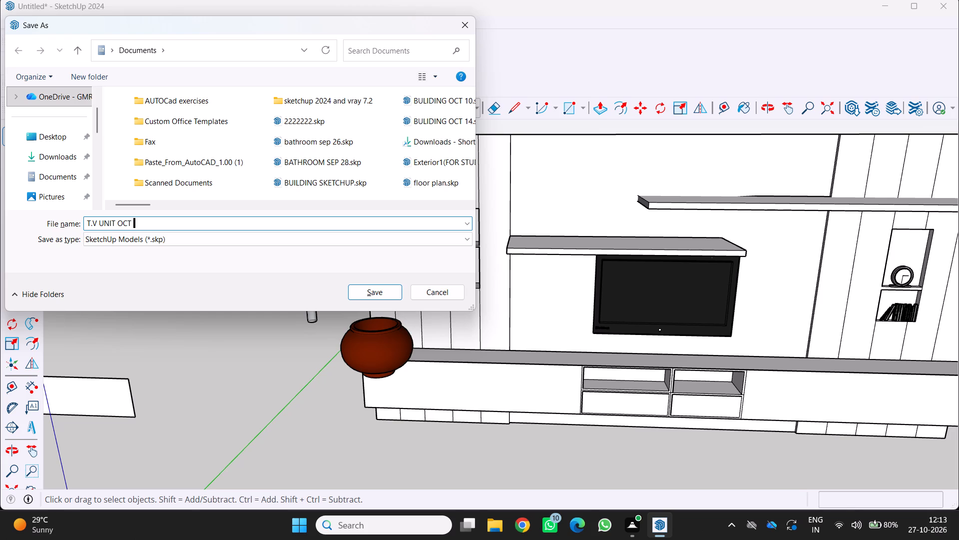
{"action": "type", "text": "27"}
{"action": "left_click", "coordinate": [382, 293]}
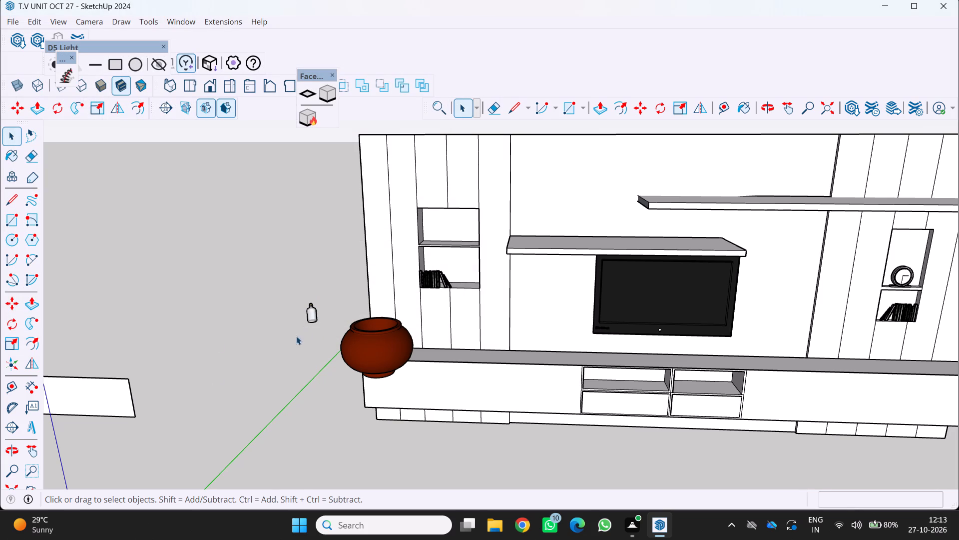
Move the whole bottle, selected inside its group, onto the upper shelf of the niche that holds the books beside the pot.
{"action": "scroll", "coordinate": [383, 364], "scroll_direction": "up", "scroll_amount": 3}
{"action": "scroll", "coordinate": [304, 327], "scroll_direction": "up", "scroll_amount": 4}
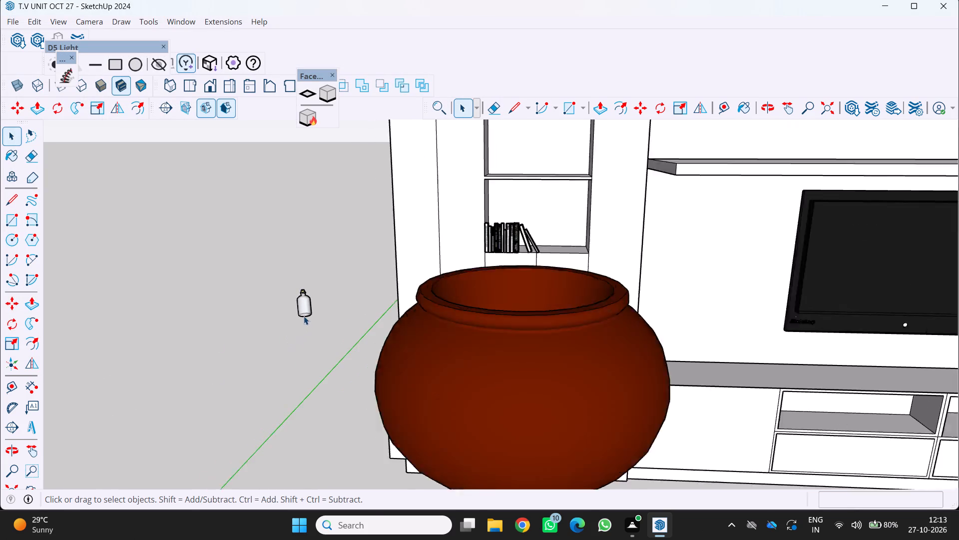
{"action": "left_click", "coordinate": [304, 312]}
{"action": "triple_click", "coordinate": [307, 314]}
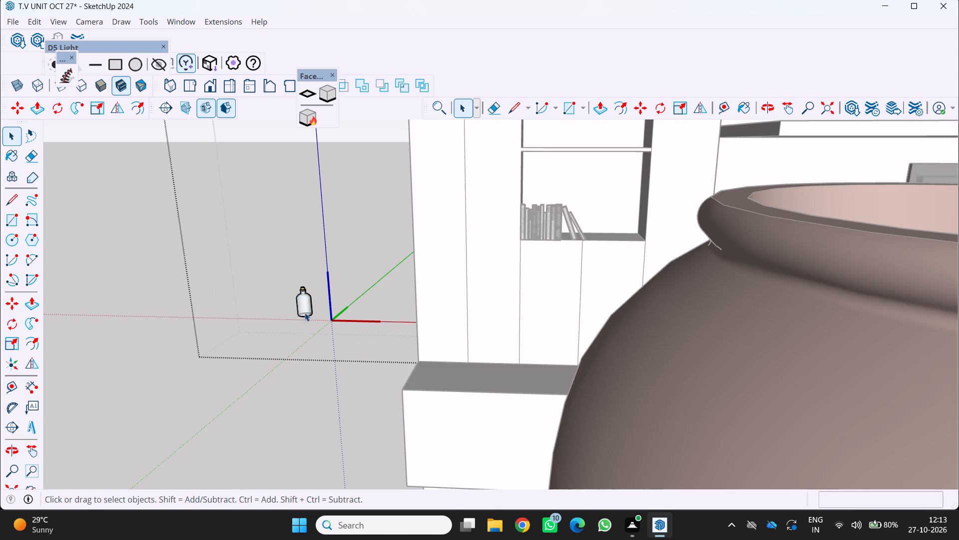
{"action": "double_click", "coordinate": [302, 311]}
{"action": "left_click", "coordinate": [299, 308]}
{"action": "left_click_drag", "start_coordinate": [283, 286], "coordinate": [316, 322]}
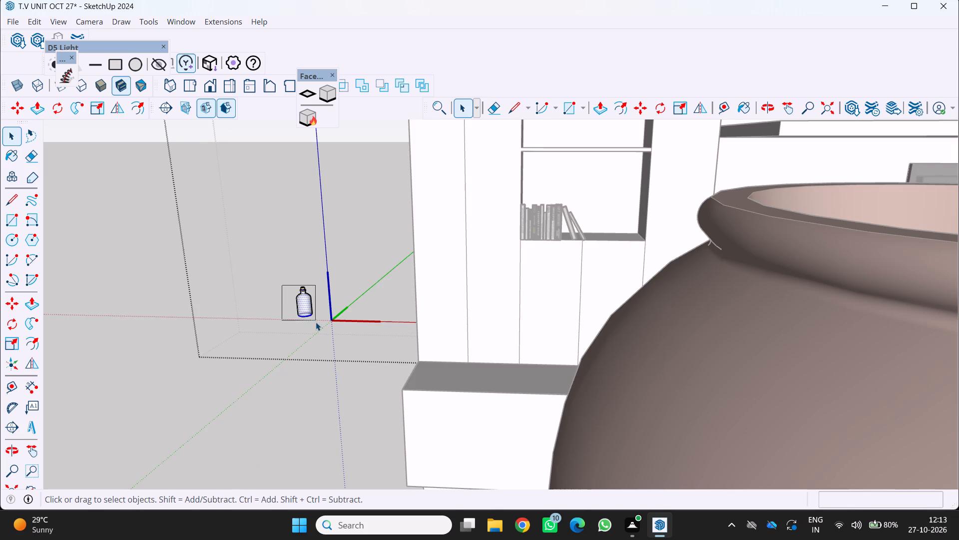
{"action": "left_click_drag", "start_coordinate": [316, 322], "coordinate": [317, 326]}
{"action": "left_click", "coordinate": [314, 318]}
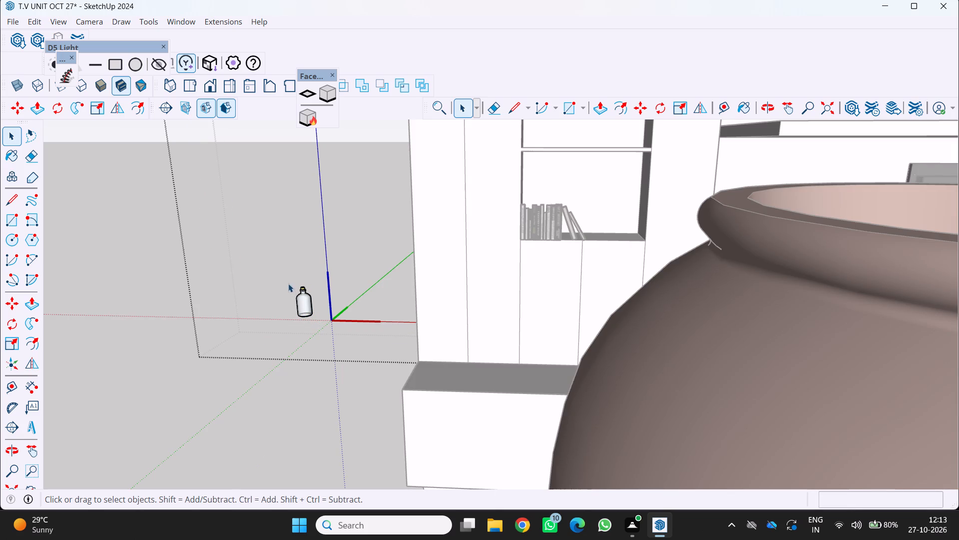
{"action": "left_click", "coordinate": [288, 283]}
{"action": "left_click_drag", "start_coordinate": [286, 284], "coordinate": [313, 324]}
{"action": "left_click_drag", "start_coordinate": [313, 324], "coordinate": [316, 324]}
{"action": "key", "text": "m"}
{"action": "scroll", "coordinate": [312, 322], "scroll_direction": "up", "scroll_amount": 7}
{"action": "left_click", "coordinate": [314, 313]}
{"action": "scroll", "coordinate": [313, 308], "scroll_direction": "down", "scroll_amount": 2}
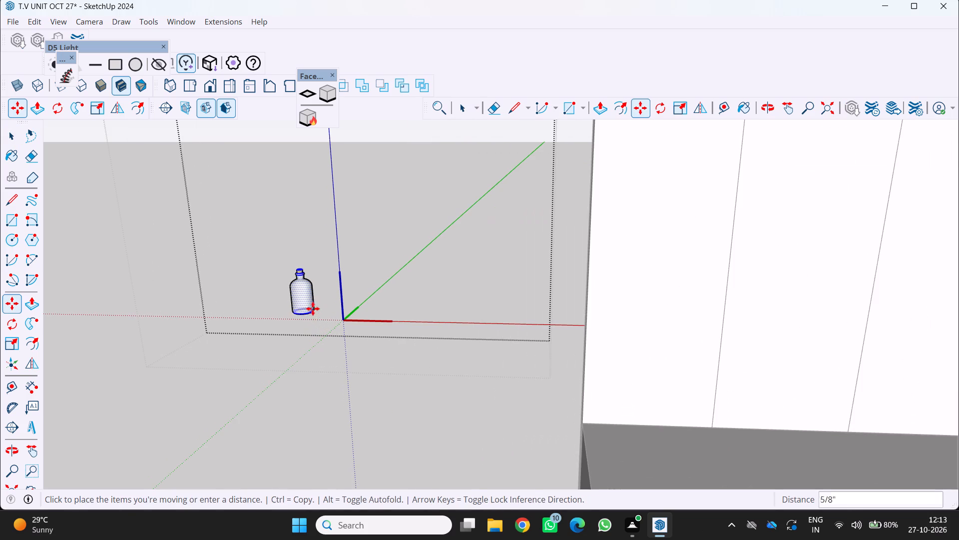
{"action": "scroll", "coordinate": [313, 308], "scroll_direction": "down", "scroll_amount": 5}
{"action": "scroll", "coordinate": [434, 263], "scroll_direction": "down", "scroll_amount": 6}
{"action": "scroll", "coordinate": [592, 219], "scroll_direction": "down", "scroll_amount": 5}
{"action": "scroll", "coordinate": [557, 169], "scroll_direction": "up", "scroll_amount": 3}
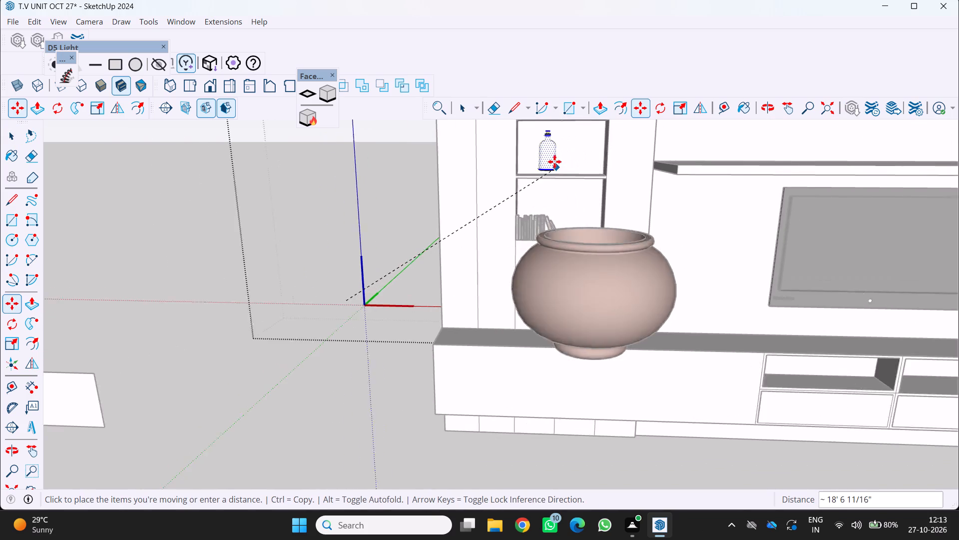
{"action": "scroll", "coordinate": [554, 161], "scroll_direction": "up", "scroll_amount": 12}
{"action": "middle_click_drag", "start_coordinate": [542, 189], "coordinate": [541, 195]}
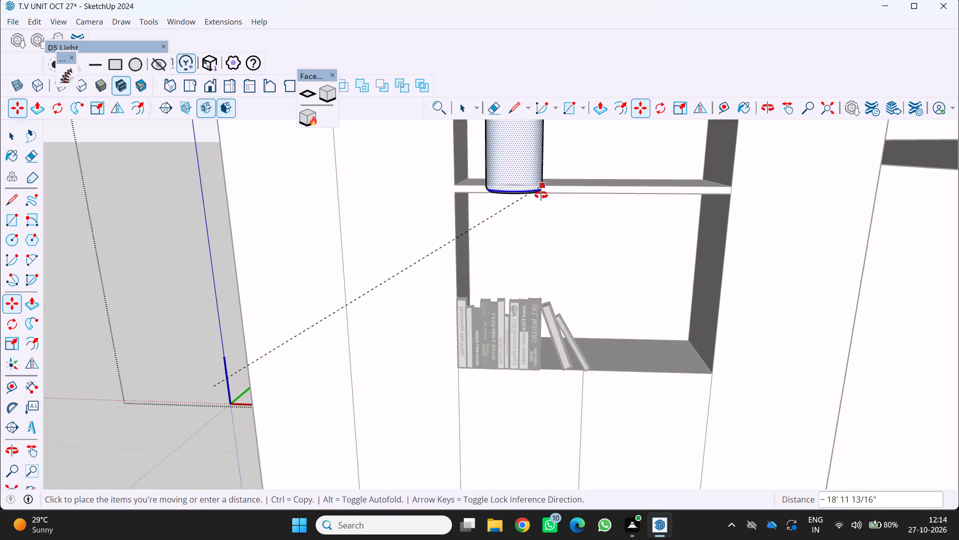
{"action": "middle_click_drag", "start_coordinate": [541, 195], "coordinate": [558, 295]}
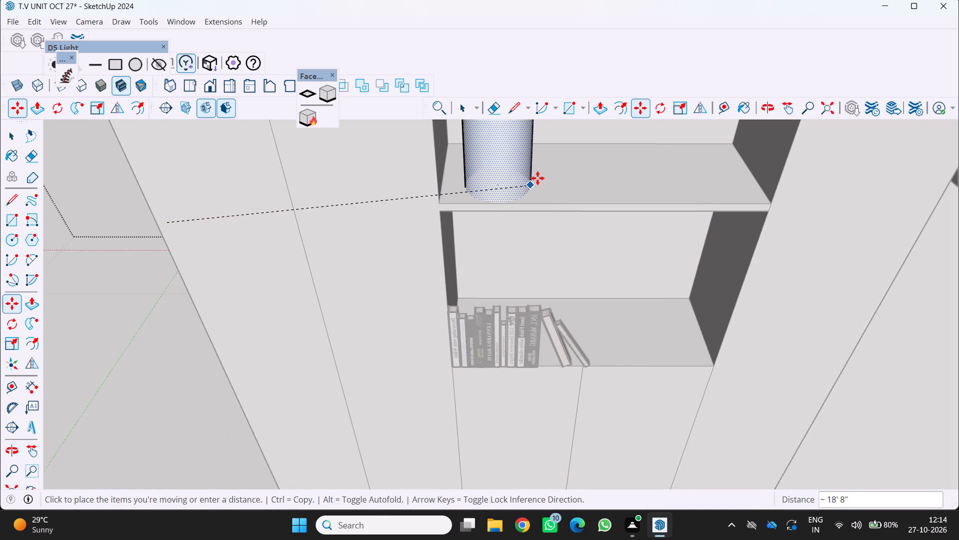
{"action": "scroll", "coordinate": [543, 181], "scroll_direction": "up", "scroll_amount": 7}
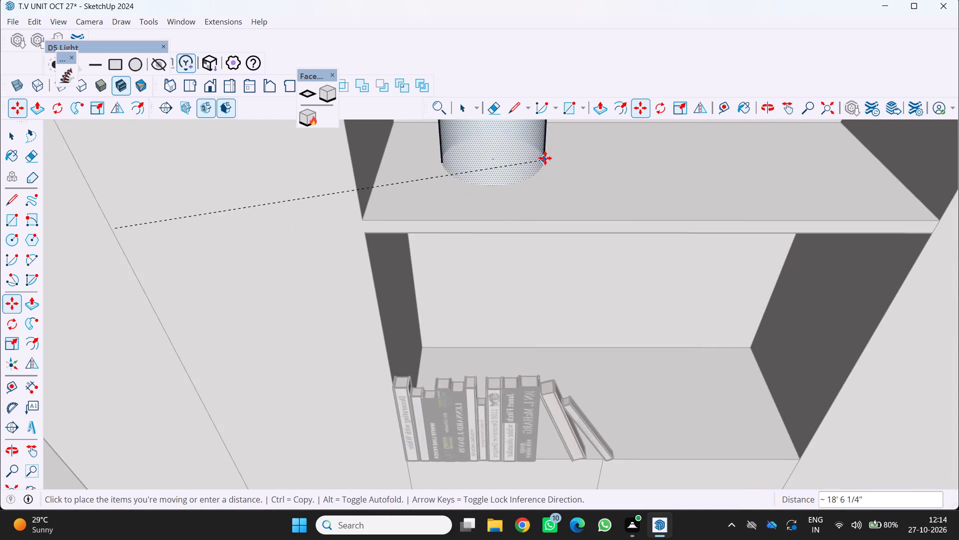
{"action": "left_click", "coordinate": [544, 178]}
{"action": "scroll", "coordinate": [529, 206], "scroll_direction": "down", "scroll_amount": 4}
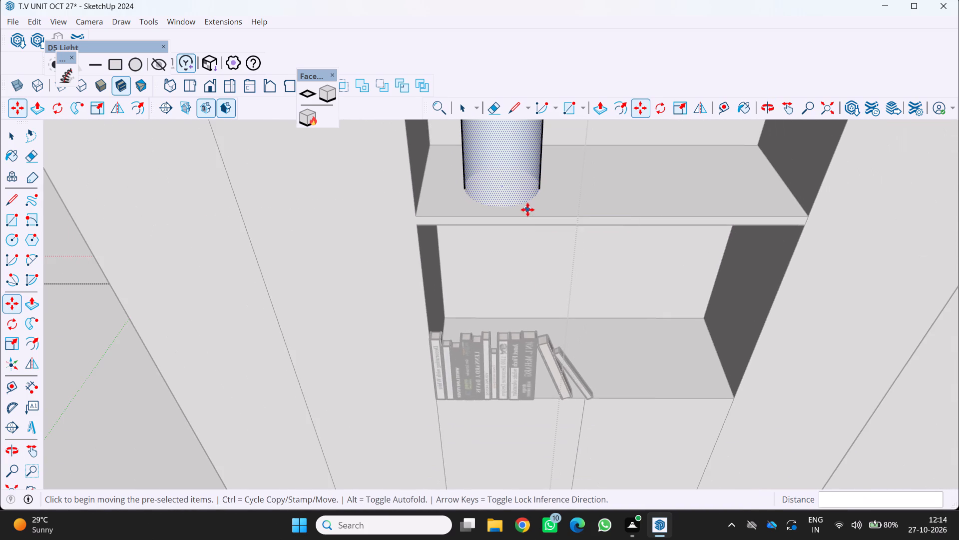
{"action": "scroll", "coordinate": [526, 208], "scroll_direction": "down", "scroll_amount": 3}
{"action": "middle_click_drag", "start_coordinate": [524, 207], "coordinate": [425, 216]}
{"action": "middle_click", "coordinate": [425, 216]}
{"action": "key", "text": "space"}
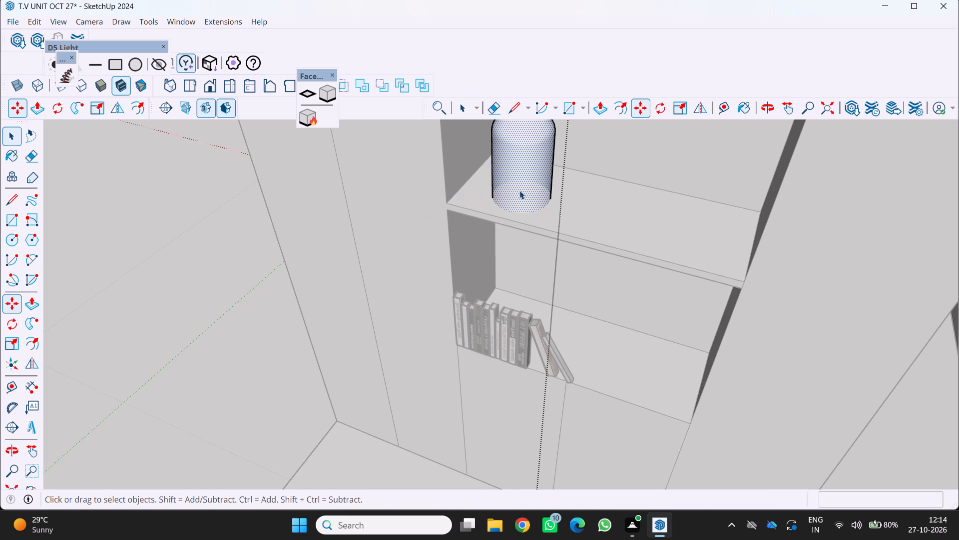
{"action": "left_click", "coordinate": [571, 216]}
Nudge the bottle's glass body by about 9/16" on the niche's upper shelf.
{"action": "scroll", "coordinate": [531, 191], "scroll_direction": "up", "scroll_amount": 1}
{"action": "middle_click_drag", "start_coordinate": [530, 191], "coordinate": [584, 258]}
{"action": "scroll", "coordinate": [586, 259], "scroll_direction": "down", "scroll_amount": 3}
{"action": "scroll", "coordinate": [562, 241], "scroll_direction": "up", "scroll_amount": 1}
{"action": "middle_click_drag", "start_coordinate": [562, 240], "coordinate": [552, 231]}
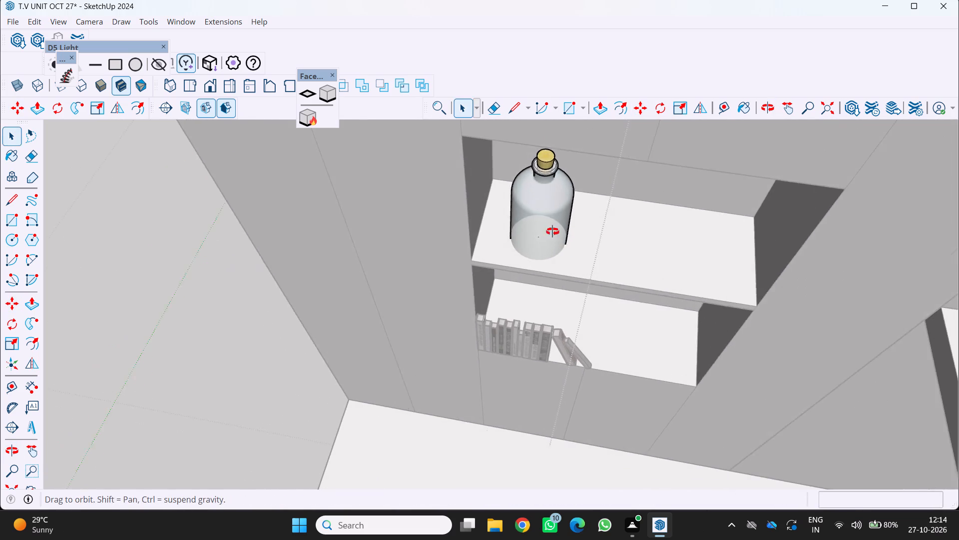
{"action": "middle_click_drag", "start_coordinate": [552, 231], "coordinate": [528, 197]}
{"action": "scroll", "coordinate": [575, 212], "scroll_direction": "up", "scroll_amount": 3}
{"action": "left_click", "coordinate": [532, 217]}
{"action": "middle_click_drag", "start_coordinate": [535, 203], "coordinate": [527, 191]}
{"action": "scroll", "coordinate": [535, 203], "scroll_direction": "up", "scroll_amount": 1}
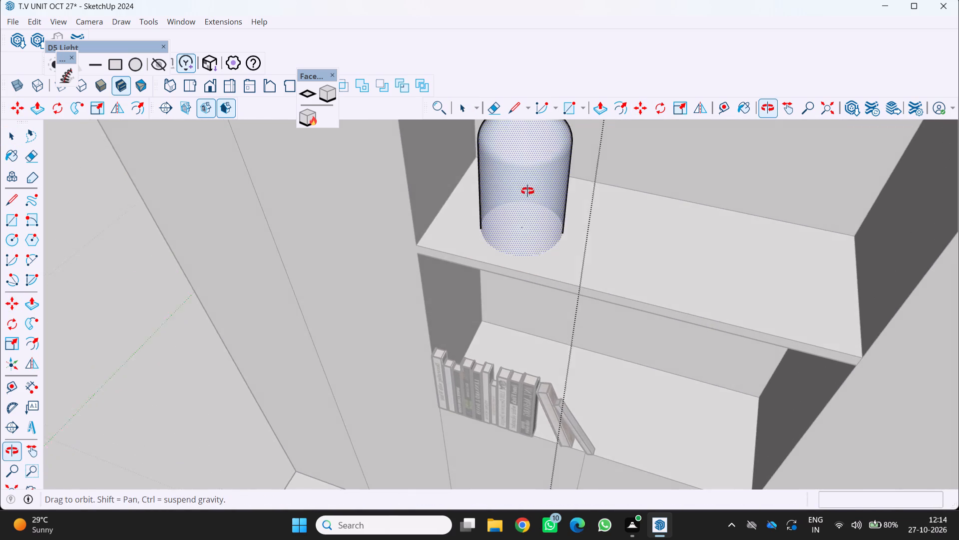
{"action": "middle_click_drag", "start_coordinate": [527, 191], "coordinate": [522, 184]}
{"action": "middle_click", "coordinate": [522, 184]}
{"action": "key", "text": "m"}
{"action": "scroll", "coordinate": [566, 222], "scroll_direction": "up", "scroll_amount": 3}
{"action": "left_click", "coordinate": [562, 221]}
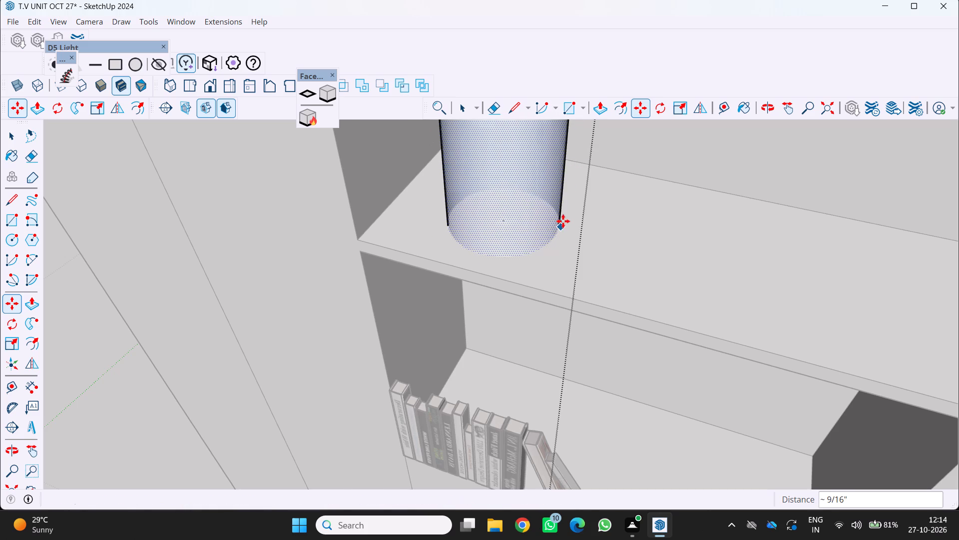
Scale the red pot inside its group down uniformly by a factor of 0.67.
{"action": "scroll", "coordinate": [563, 221], "scroll_direction": "down", "scroll_amount": 10}
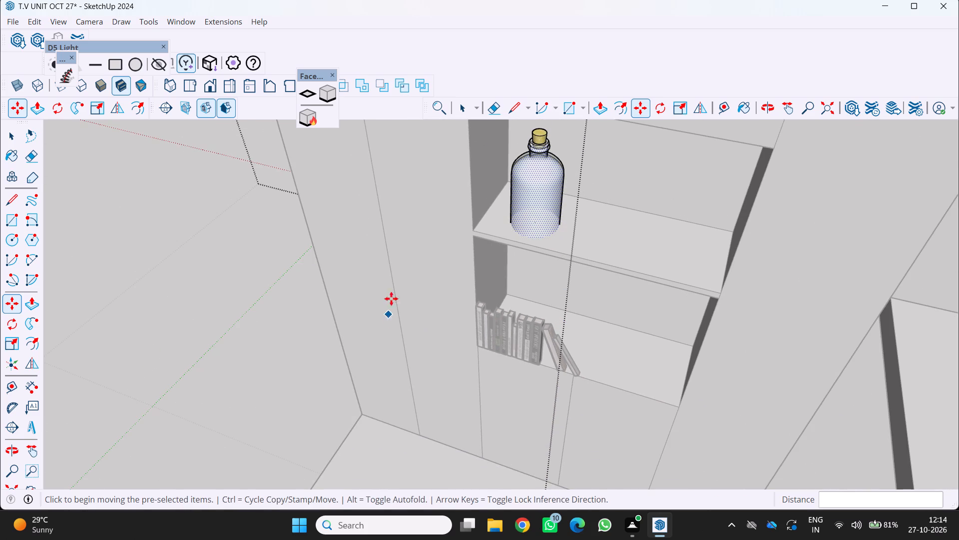
{"action": "scroll", "coordinate": [394, 296], "scroll_direction": "down", "scroll_amount": 1}
{"action": "middle_click_drag", "start_coordinate": [394, 296], "coordinate": [452, 243]}
{"action": "scroll", "coordinate": [452, 243], "scroll_direction": "down", "scroll_amount": 8}
{"action": "scroll", "coordinate": [335, 359], "scroll_direction": "down", "scroll_amount": 6}
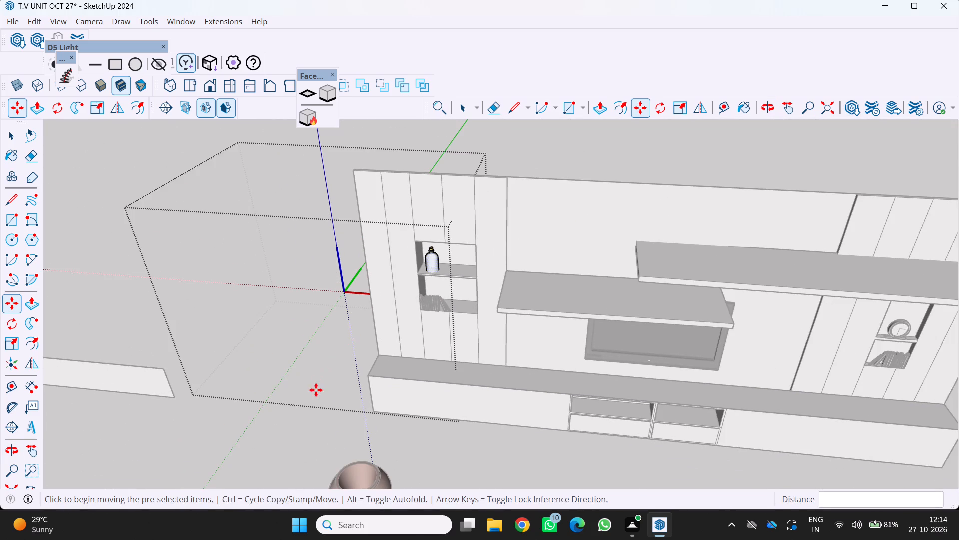
{"action": "scroll", "coordinate": [351, 432], "scroll_direction": "down", "scroll_amount": 4}
{"action": "middle_click_drag", "start_coordinate": [345, 426], "coordinate": [346, 359]}
{"action": "middle_click", "coordinate": [346, 359]}
{"action": "scroll", "coordinate": [331, 452], "scroll_direction": "up", "scroll_amount": 3}
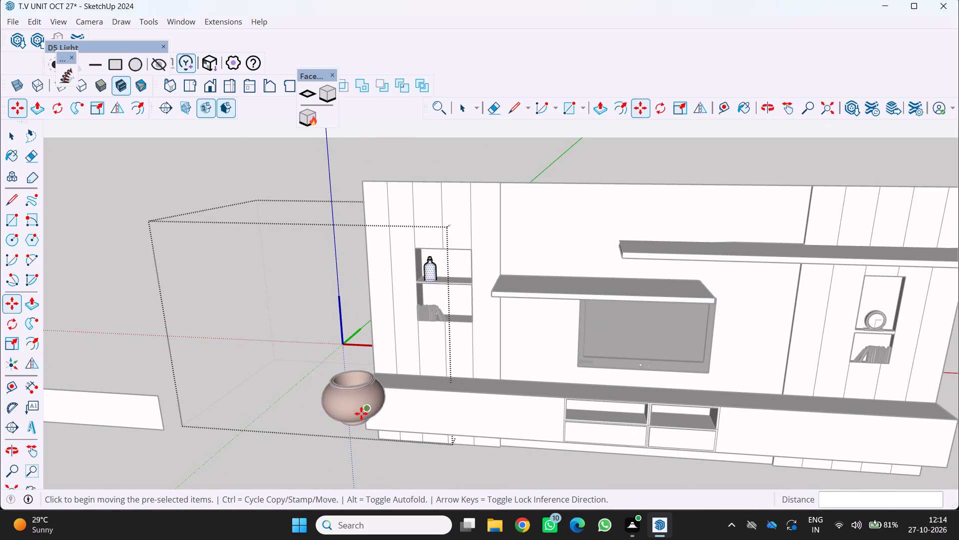
{"action": "key", "text": "space"}
{"action": "left_click", "coordinate": [353, 410]}
{"action": "triple_click", "coordinate": [352, 409]}
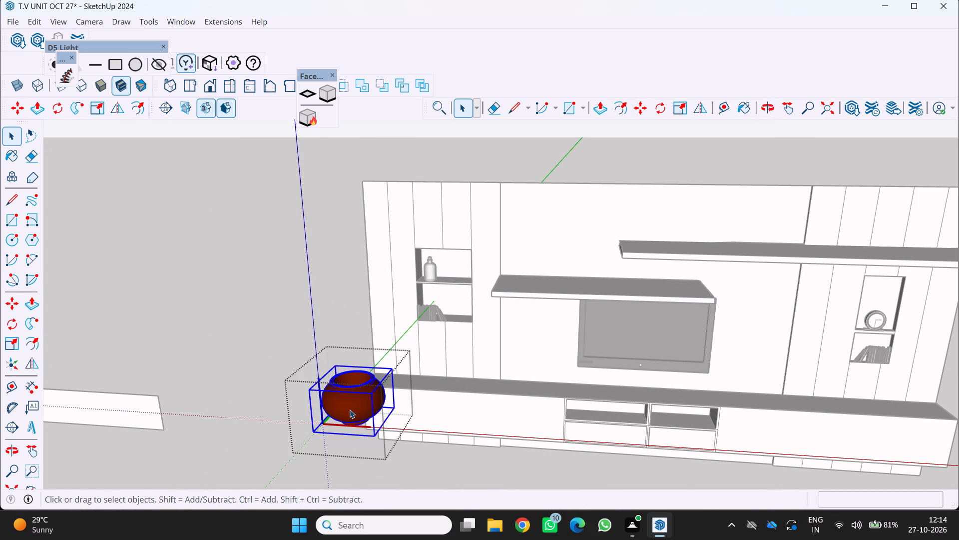
{"action": "key", "text": "s"}
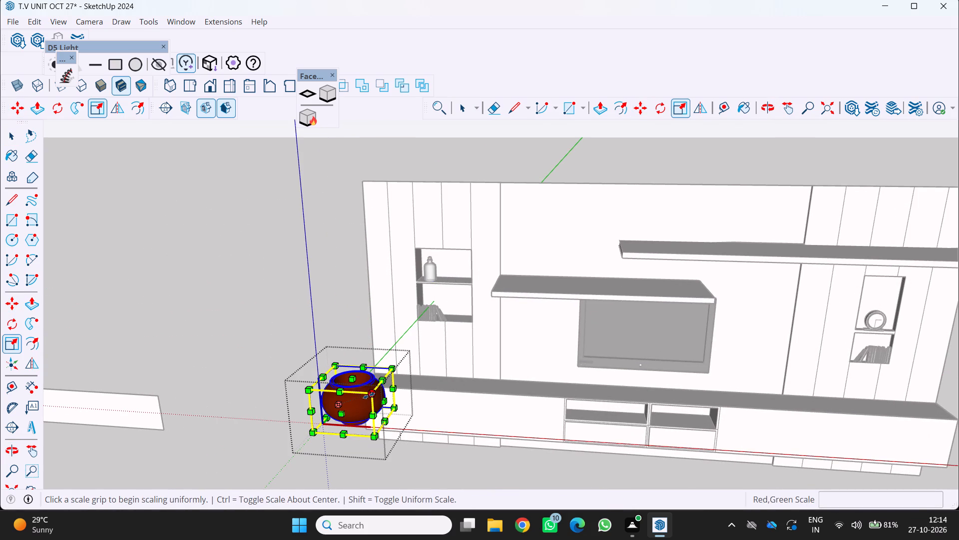
{"action": "left_click_drag", "start_coordinate": [371, 394], "coordinate": [358, 390]}
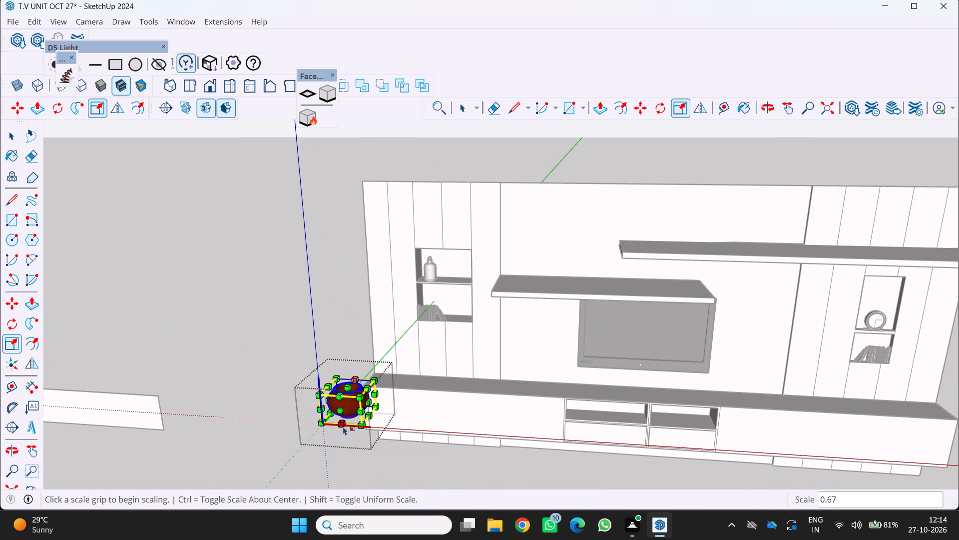
Move the red pot onto the niche's upper shelf next to the bottle, adjust its placement, and deselect it.
{"action": "key", "text": "m"}
{"action": "scroll", "coordinate": [367, 424], "scroll_direction": "up", "scroll_amount": 3}
{"action": "left_click_drag", "start_coordinate": [352, 425], "coordinate": [497, 225]}
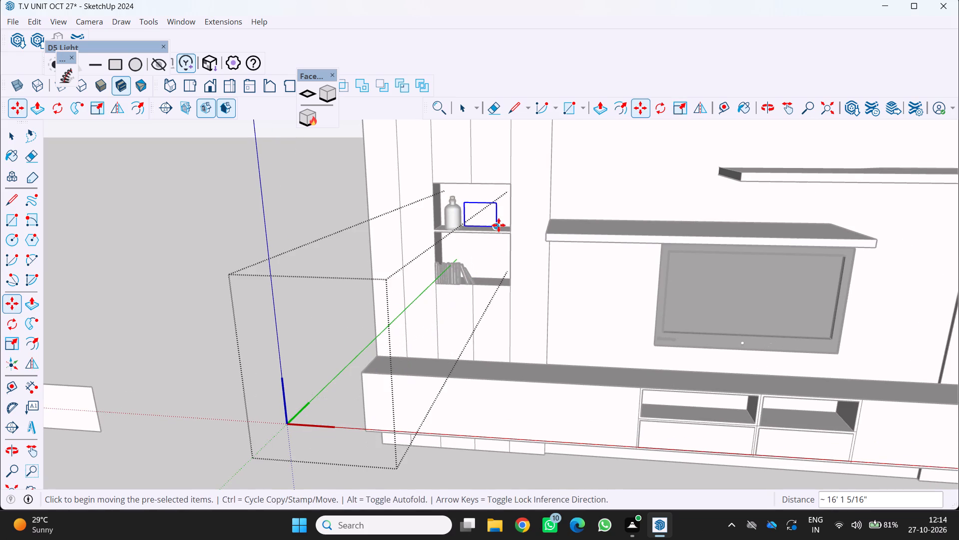
{"action": "middle_click_drag", "start_coordinate": [499, 229], "coordinate": [479, 270]}
{"action": "middle_click", "coordinate": [478, 268]}
{"action": "scroll", "coordinate": [485, 217], "scroll_direction": "up", "scroll_amount": 2}
{"action": "left_click_drag", "start_coordinate": [502, 220], "coordinate": [508, 231]}
{"action": "scroll", "coordinate": [459, 291], "scroll_direction": "down", "scroll_amount": 4}
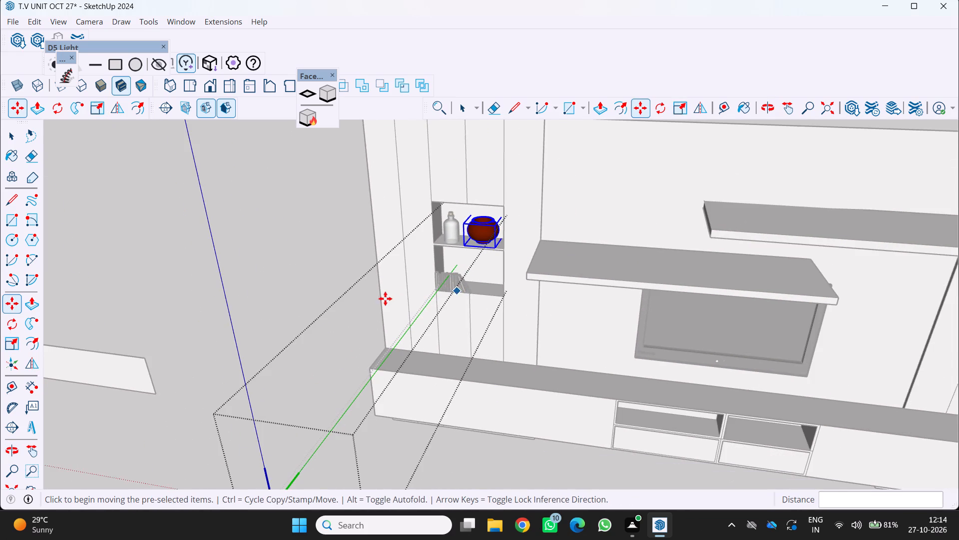
{"action": "key", "text": "space"}
{"action": "left_click", "coordinate": [354, 342]}
{"action": "middle_click_drag", "start_coordinate": [354, 334], "coordinate": [338, 266]}
{"action": "scroll", "coordinate": [338, 266], "scroll_direction": "down", "scroll_amount": 4}
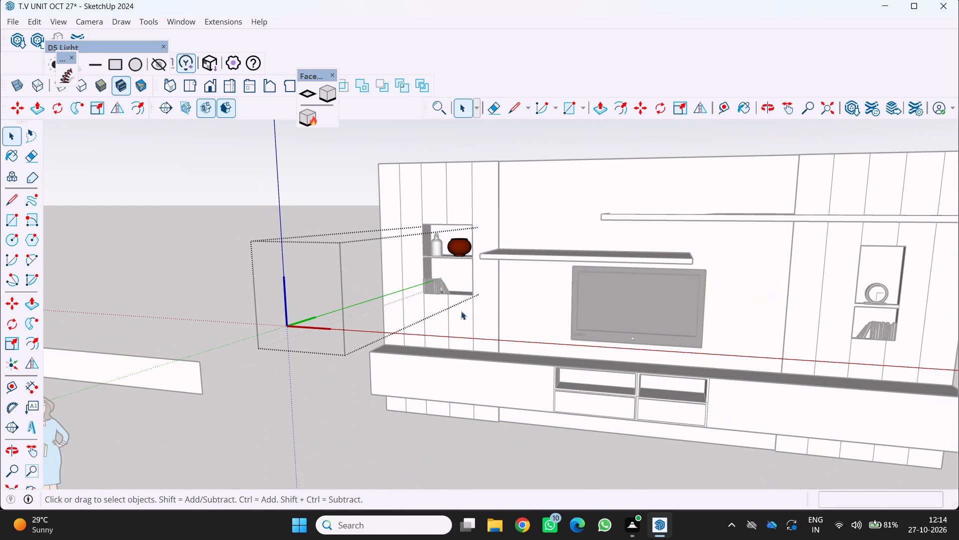
Draw a rectangle about 1' 5 1/8" by 11' 7 3/4" over the outermost full-height strip on the bottle niche's side of the wall panel.
{"action": "key", "text": "space"}
{"action": "left_click", "coordinate": [325, 417]}
{"action": "scroll", "coordinate": [411, 289], "scroll_direction": "up", "scroll_amount": 1}
{"action": "middle_click_drag", "start_coordinate": [412, 289], "coordinate": [414, 289]}
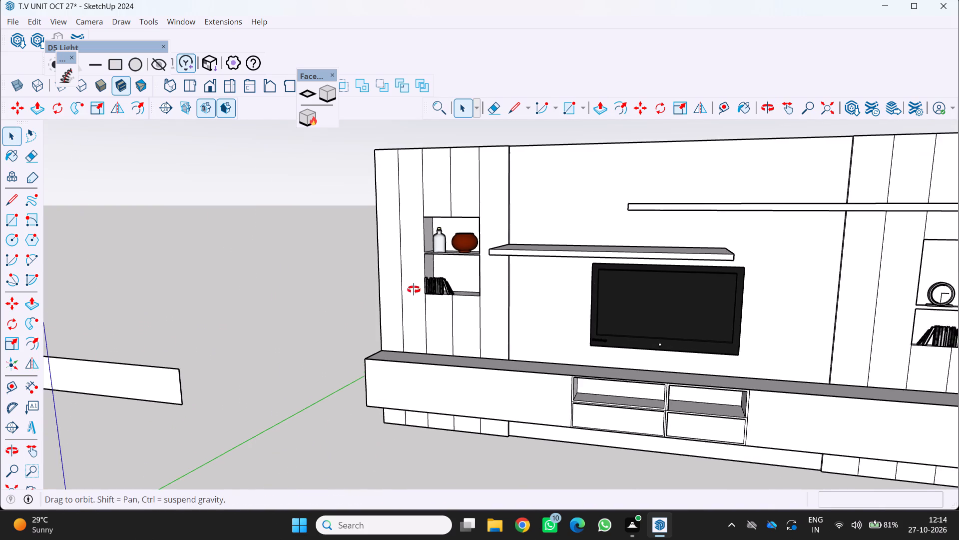
{"action": "scroll", "coordinate": [414, 289], "scroll_direction": "up", "scroll_amount": 1}
{"action": "middle_click_drag", "start_coordinate": [414, 289], "coordinate": [419, 292]}
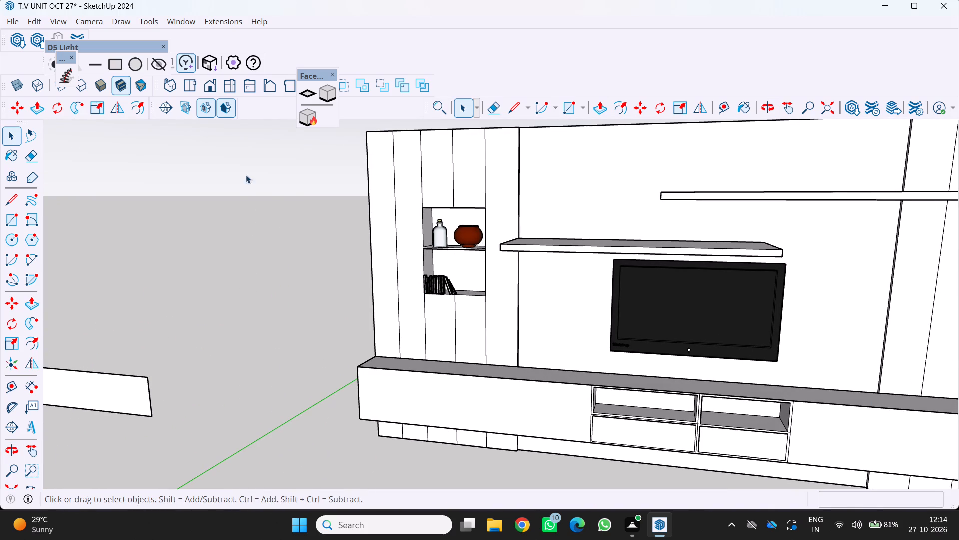
{"action": "left_click_drag", "start_coordinate": [5, 219], "coordinate": [12, 219]}
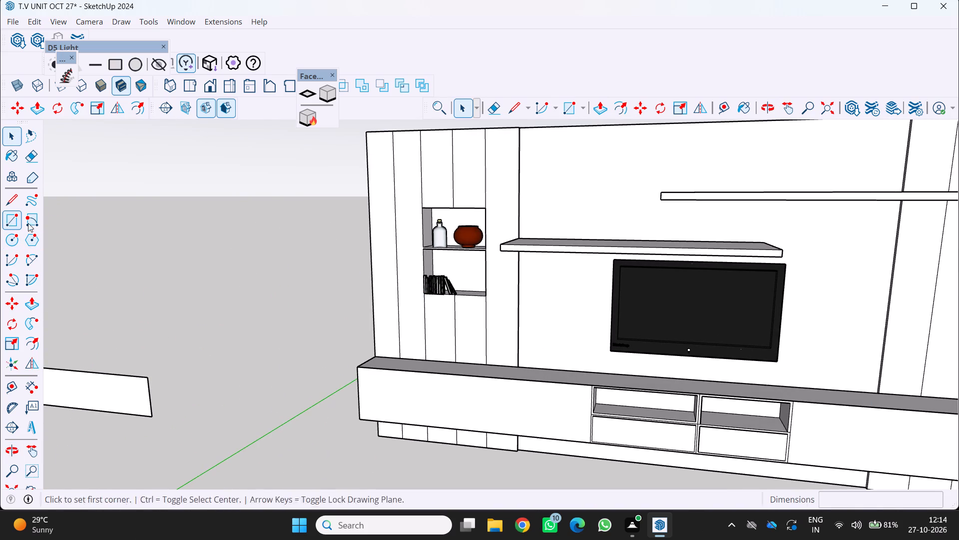
{"action": "scroll", "coordinate": [441, 150], "scroll_direction": "up", "scroll_amount": 1}
{"action": "scroll", "coordinate": [364, 152], "scroll_direction": "up", "scroll_amount": 2}
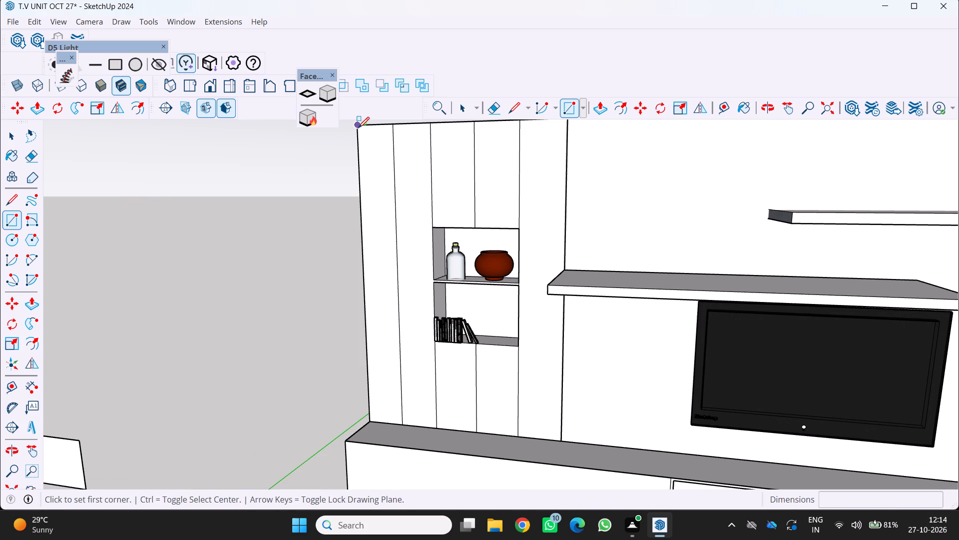
{"action": "left_click", "coordinate": [358, 128]}
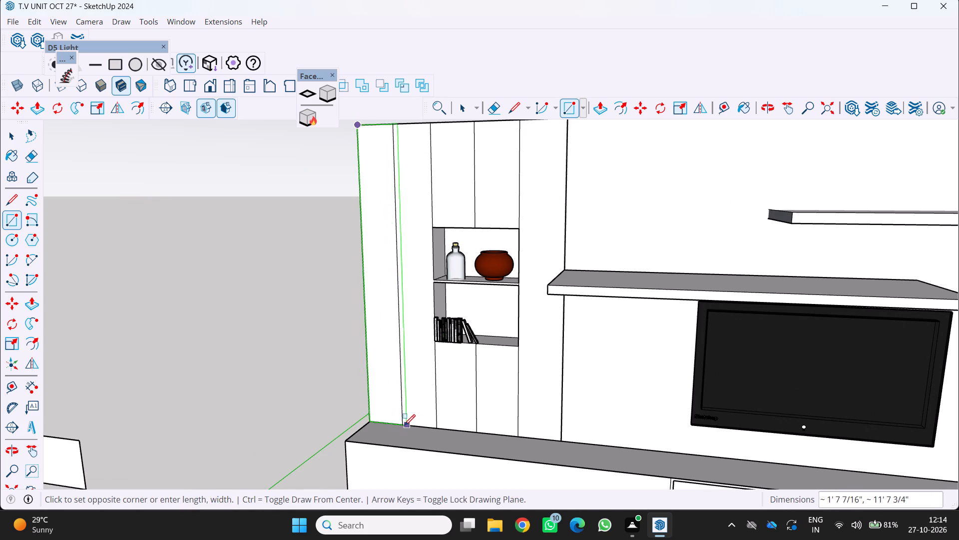
{"action": "left_click", "coordinate": [403, 425]}
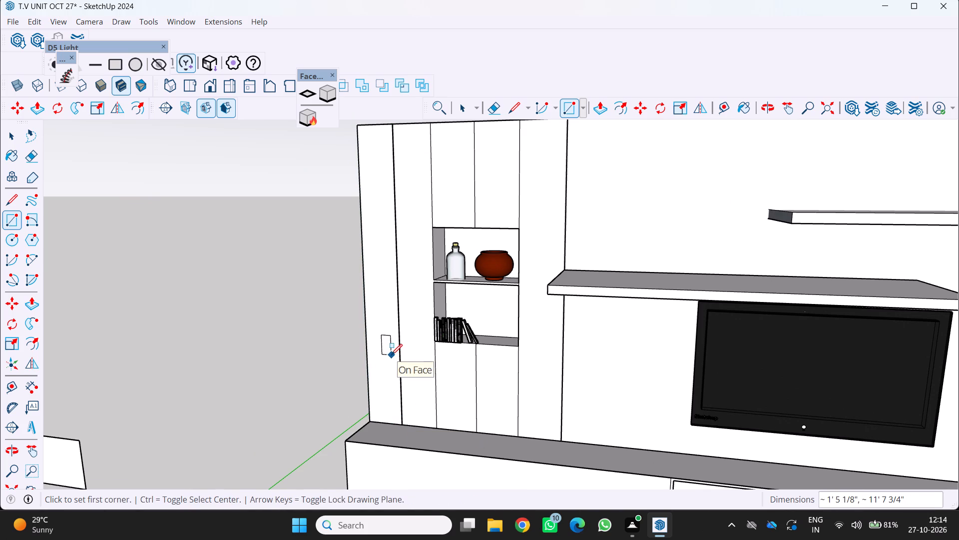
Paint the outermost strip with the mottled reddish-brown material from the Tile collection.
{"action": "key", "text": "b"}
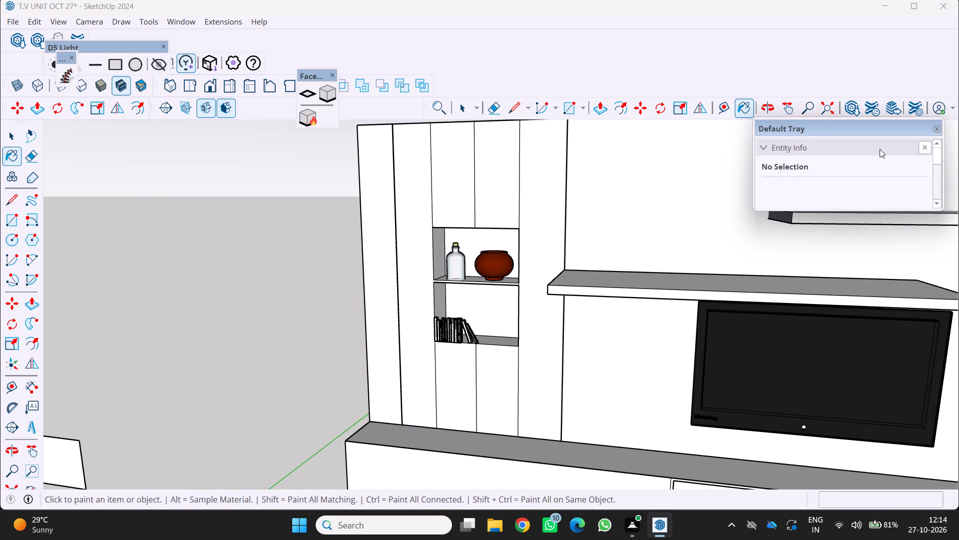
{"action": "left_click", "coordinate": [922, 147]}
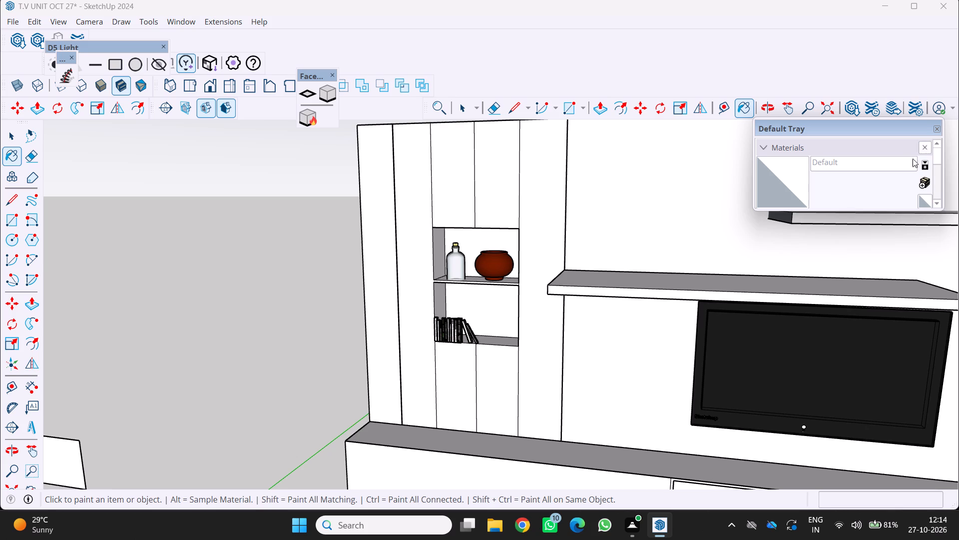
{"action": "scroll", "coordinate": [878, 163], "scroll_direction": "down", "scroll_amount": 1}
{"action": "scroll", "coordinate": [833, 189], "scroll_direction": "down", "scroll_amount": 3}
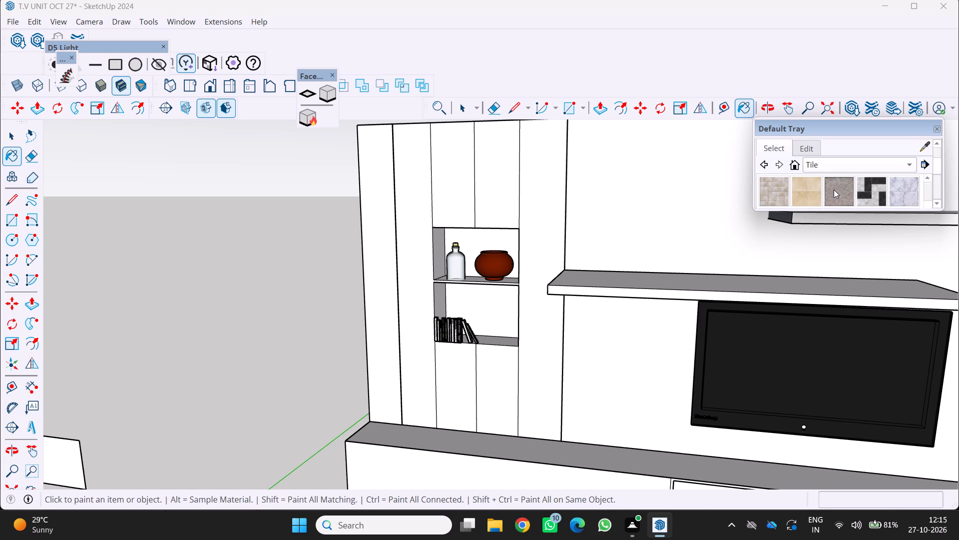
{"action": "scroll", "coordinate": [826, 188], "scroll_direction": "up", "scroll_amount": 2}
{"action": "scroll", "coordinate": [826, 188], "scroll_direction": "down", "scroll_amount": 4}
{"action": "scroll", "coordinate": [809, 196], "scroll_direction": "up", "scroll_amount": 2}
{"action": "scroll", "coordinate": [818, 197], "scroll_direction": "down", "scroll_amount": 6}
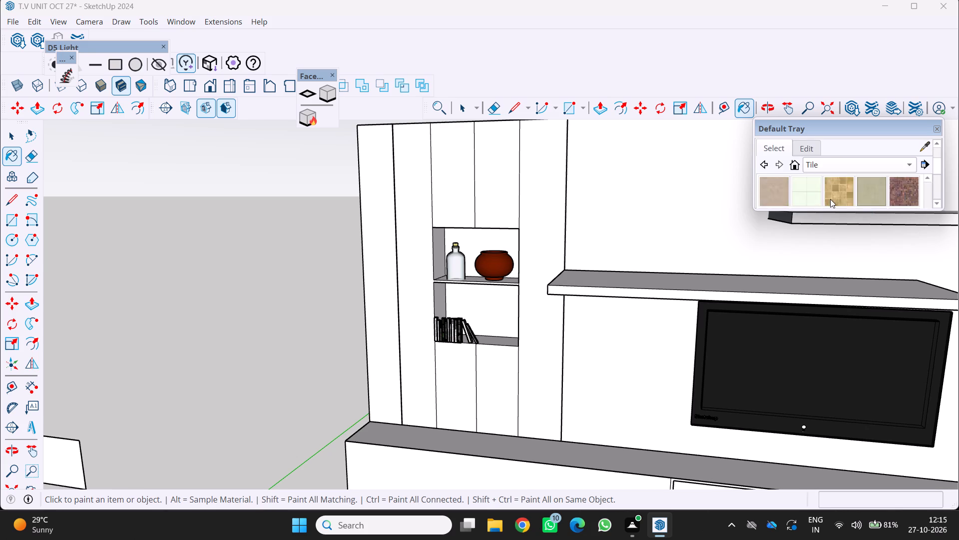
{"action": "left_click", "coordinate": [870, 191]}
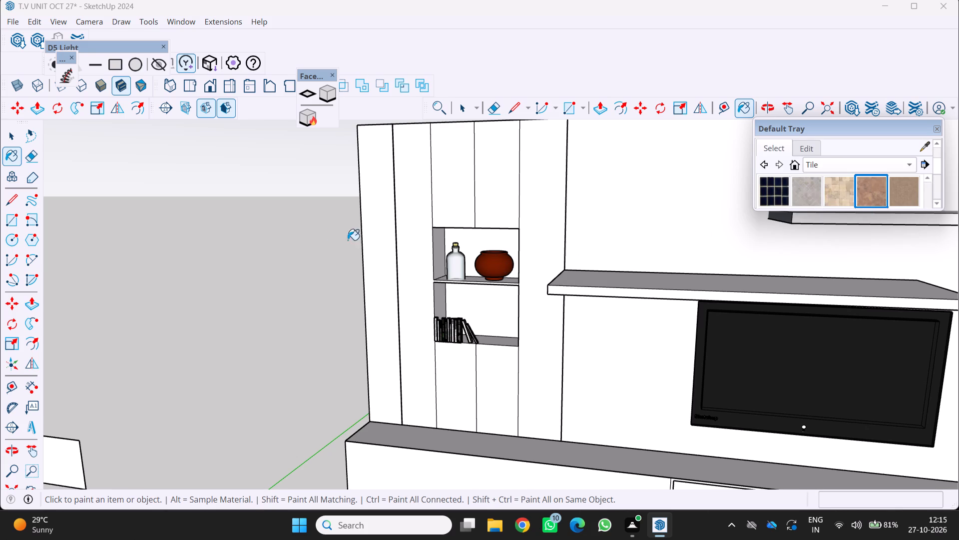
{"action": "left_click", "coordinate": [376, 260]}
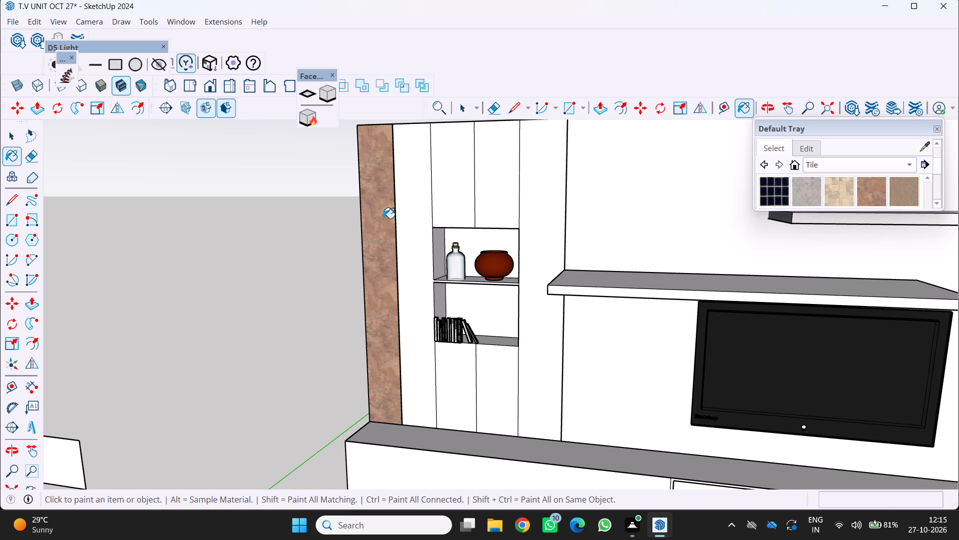
Paint the outermost strip with the checkered parquet wood material from the Tile collection.
{"action": "scroll", "coordinate": [818, 193], "scroll_direction": "down", "scroll_amount": 2}
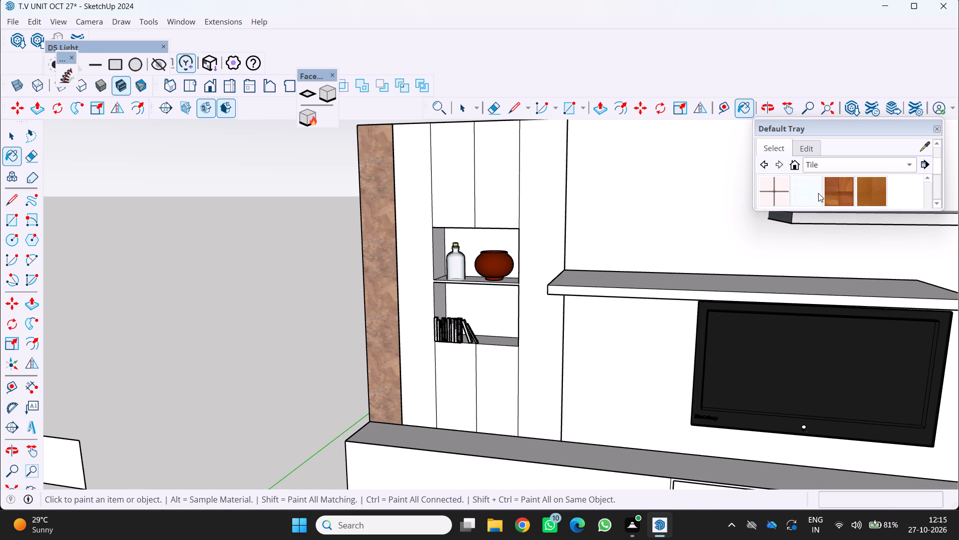
{"action": "scroll", "coordinate": [818, 193], "scroll_direction": "down", "scroll_amount": 1}
{"action": "left_click", "coordinate": [833, 191]}
{"action": "left_click", "coordinate": [385, 297]}
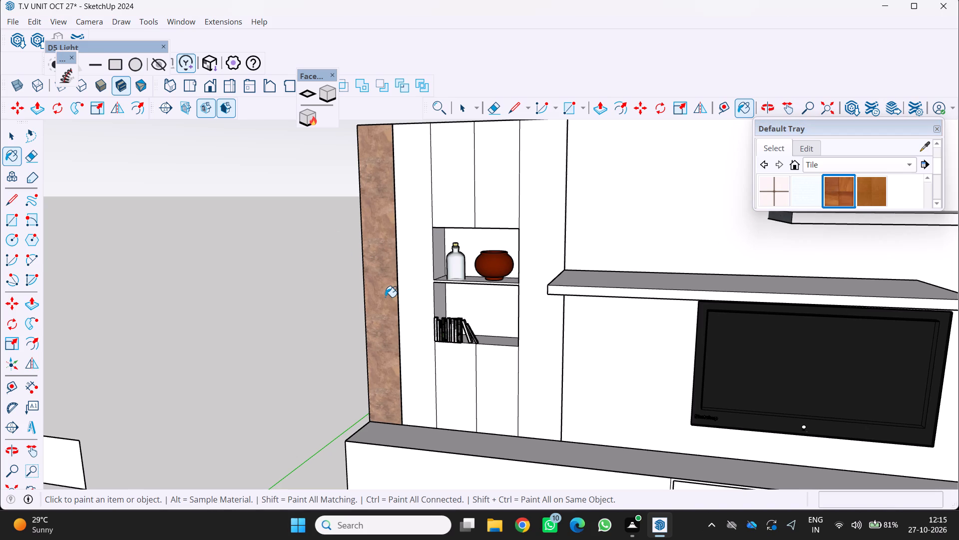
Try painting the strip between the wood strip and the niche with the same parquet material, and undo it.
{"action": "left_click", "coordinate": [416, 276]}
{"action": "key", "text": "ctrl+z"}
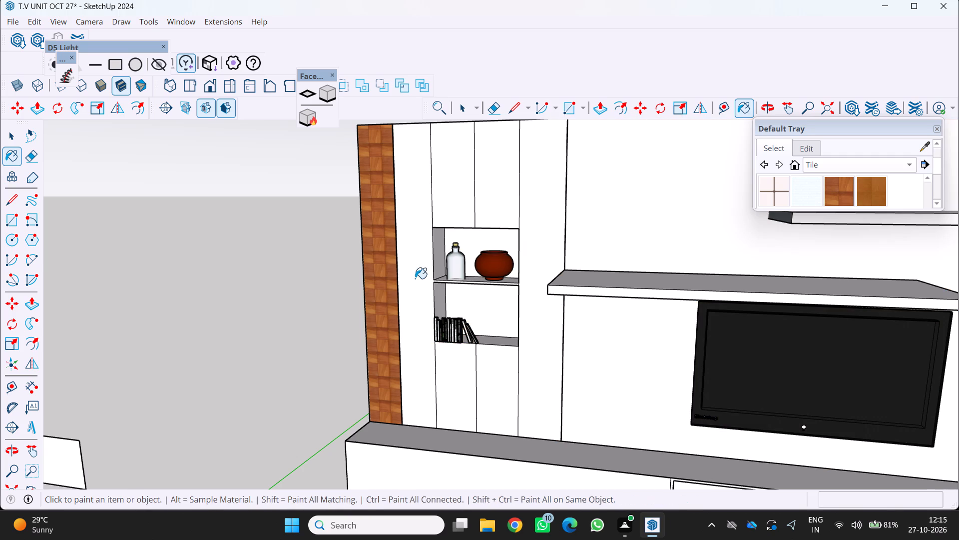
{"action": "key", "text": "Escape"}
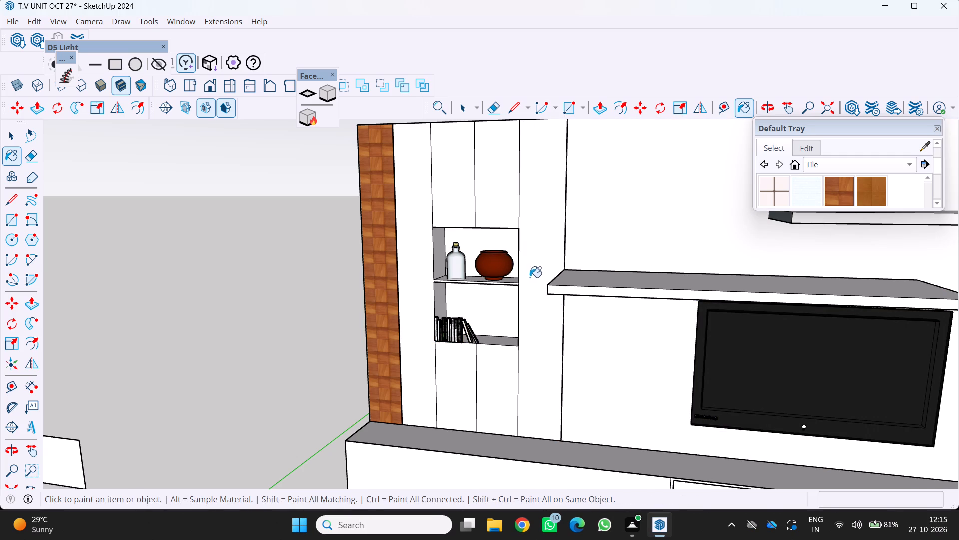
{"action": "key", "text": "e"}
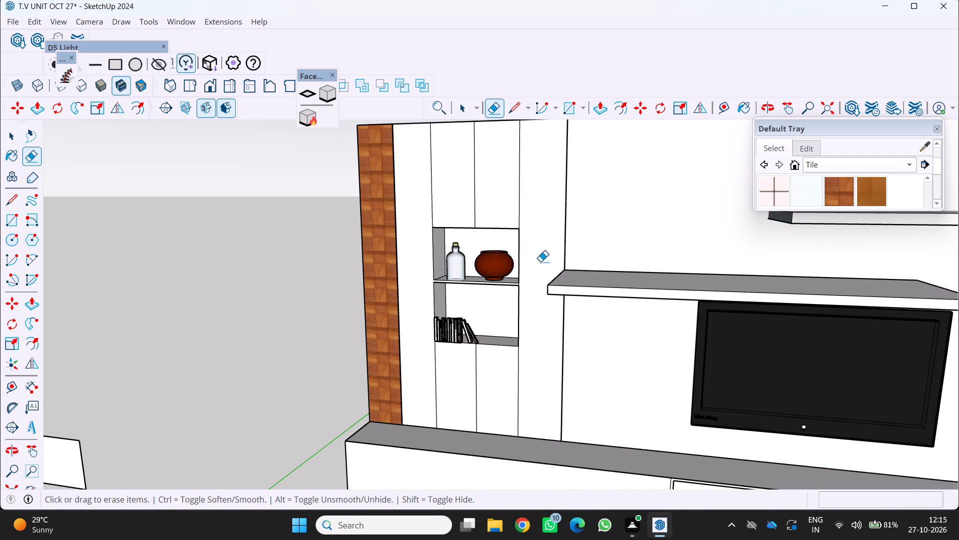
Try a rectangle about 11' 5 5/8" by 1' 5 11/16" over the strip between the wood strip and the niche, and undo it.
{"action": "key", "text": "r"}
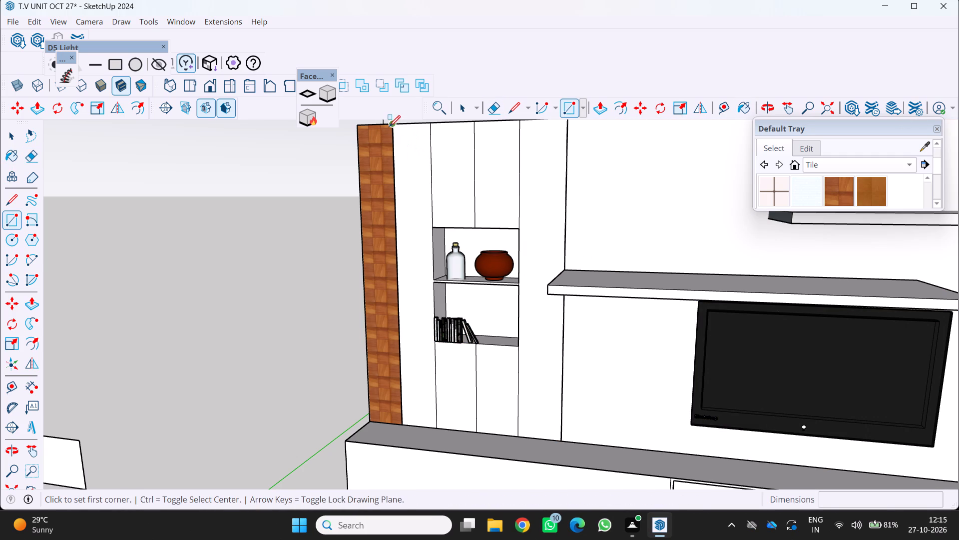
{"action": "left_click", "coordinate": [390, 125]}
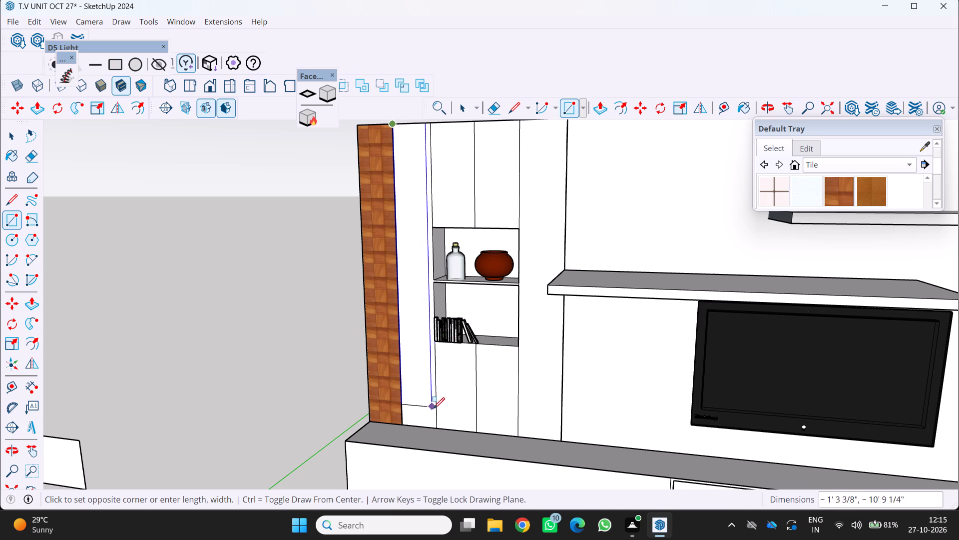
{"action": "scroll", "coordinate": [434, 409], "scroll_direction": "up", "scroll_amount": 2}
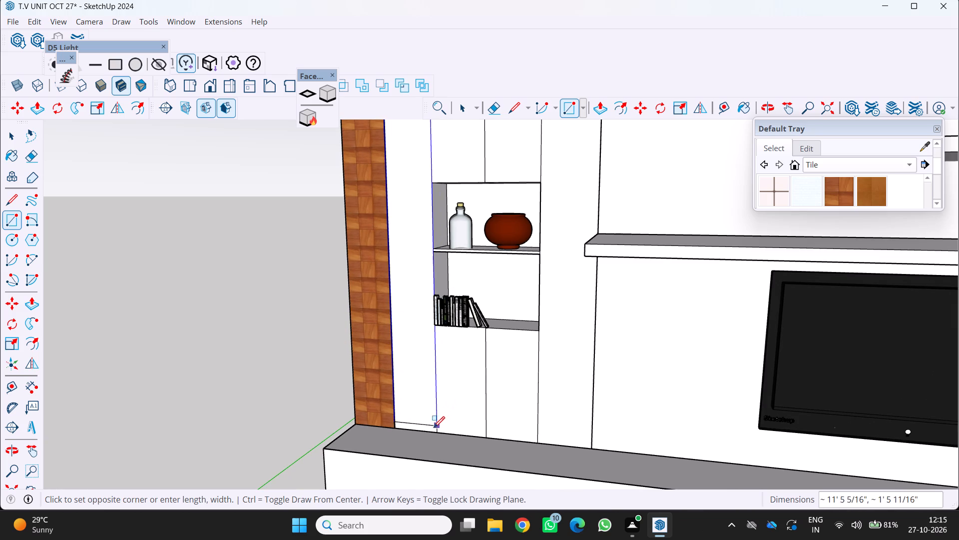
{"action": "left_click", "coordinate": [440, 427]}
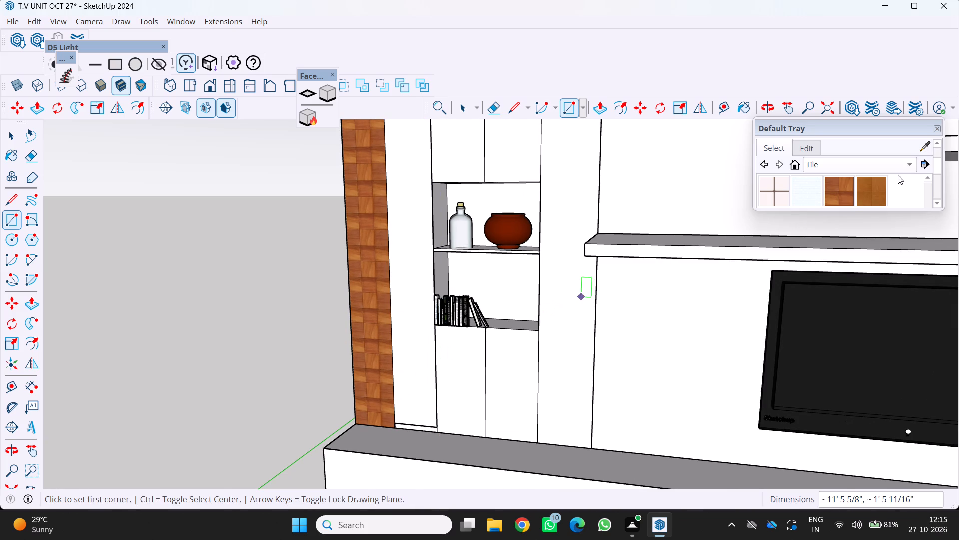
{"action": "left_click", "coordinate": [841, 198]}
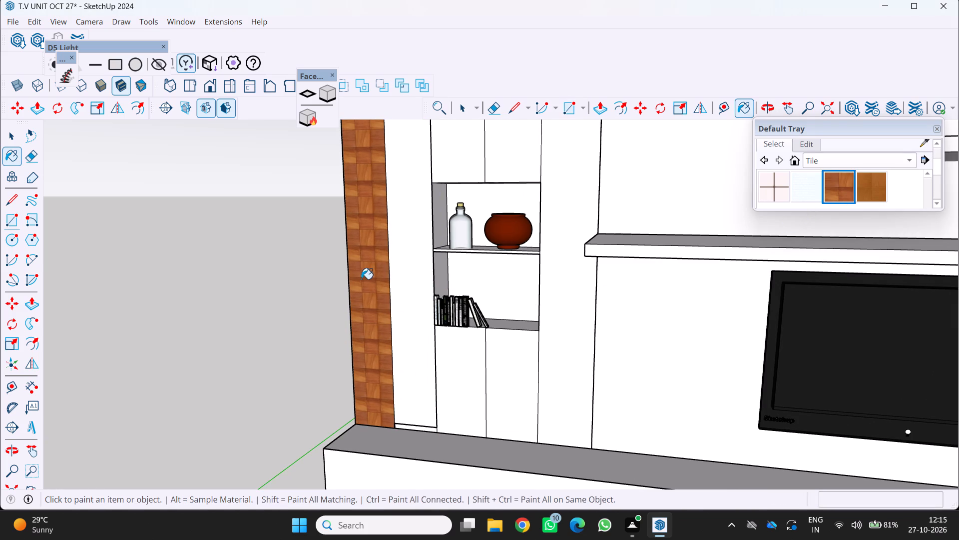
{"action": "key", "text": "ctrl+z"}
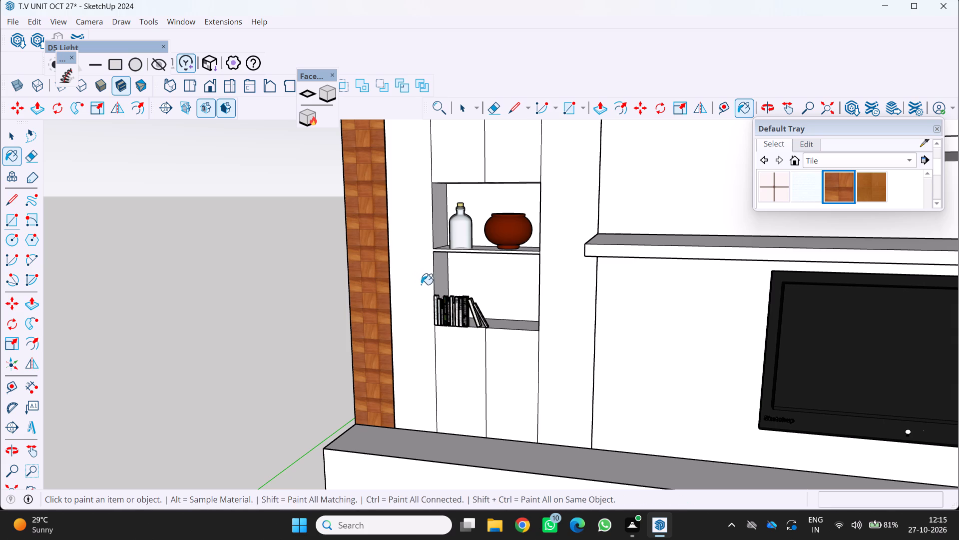
Draw a rectangle about 11' 7 3/4" by 1' 5 11/16" over the second strip, from its top corner down to the cabinet top.
{"action": "scroll", "coordinate": [388, 213], "scroll_direction": "down", "scroll_amount": 3}
{"action": "middle_click_drag", "start_coordinate": [384, 211], "coordinate": [425, 271]}
{"action": "middle_click", "coordinate": [425, 271]}
{"action": "scroll", "coordinate": [425, 271], "scroll_direction": "down", "scroll_amount": 1}
{"action": "middle_click", "coordinate": [425, 273]}
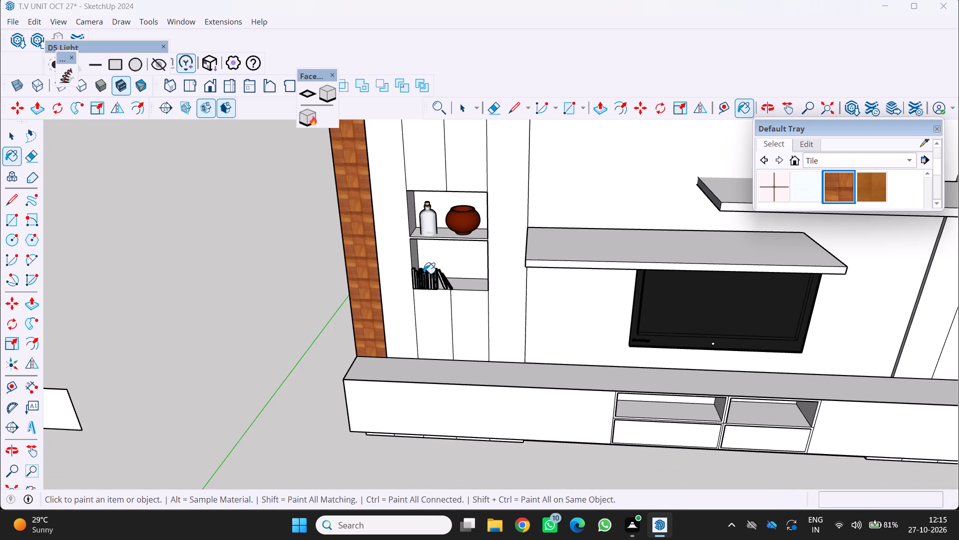
{"action": "middle_click_drag", "start_coordinate": [420, 269], "coordinate": [347, 393], "text": "shift"}
{"action": "middle_click", "coordinate": [346, 392], "text": "shift"}
{"action": "key", "text": "r"}
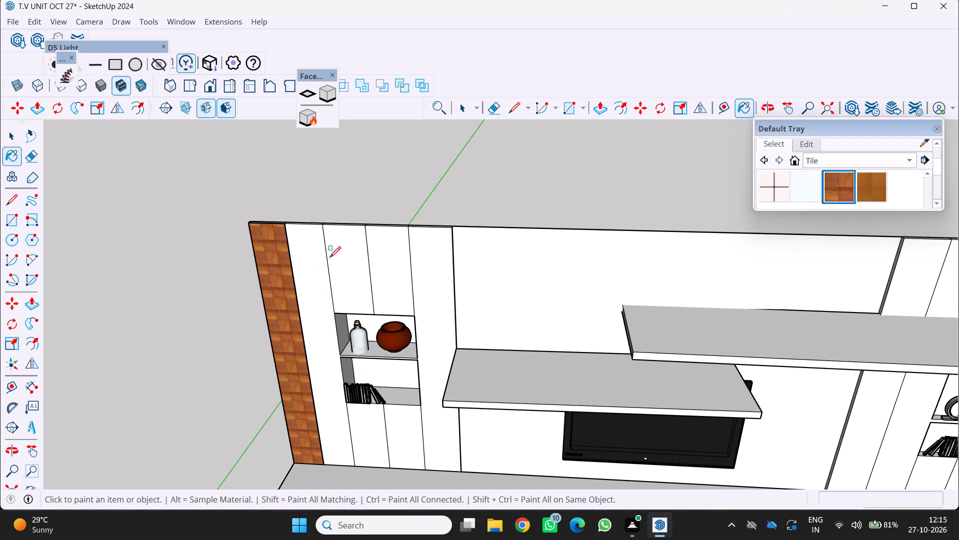
{"action": "scroll", "coordinate": [331, 253], "scroll_direction": "up", "scroll_amount": 11}
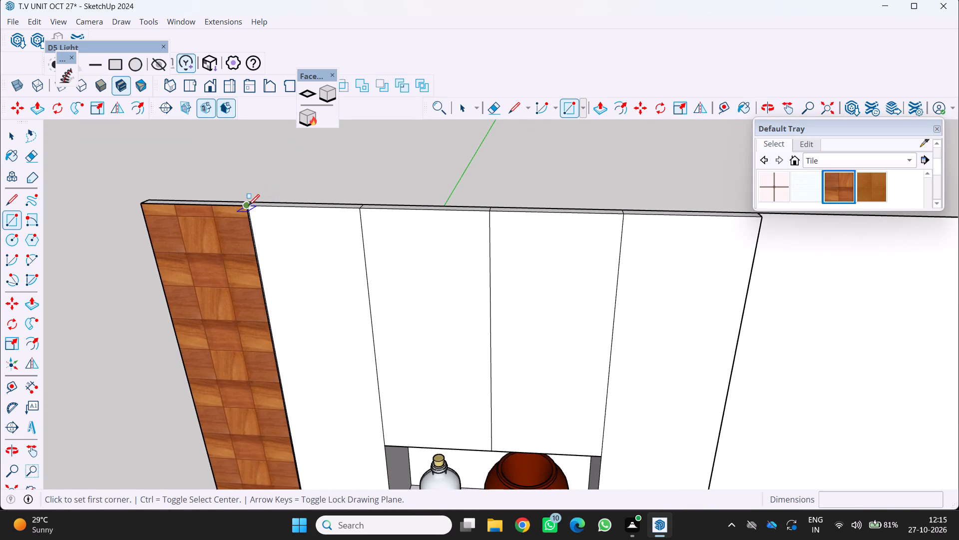
{"action": "left_click", "coordinate": [249, 207]}
{"action": "scroll", "coordinate": [249, 207], "scroll_direction": "down", "scroll_amount": 11}
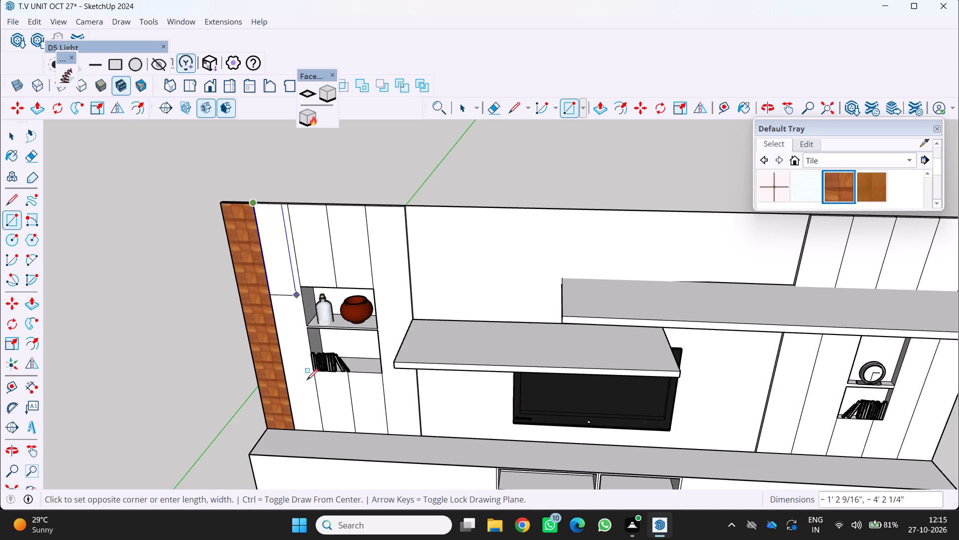
{"action": "scroll", "coordinate": [303, 420], "scroll_direction": "up", "scroll_amount": 10}
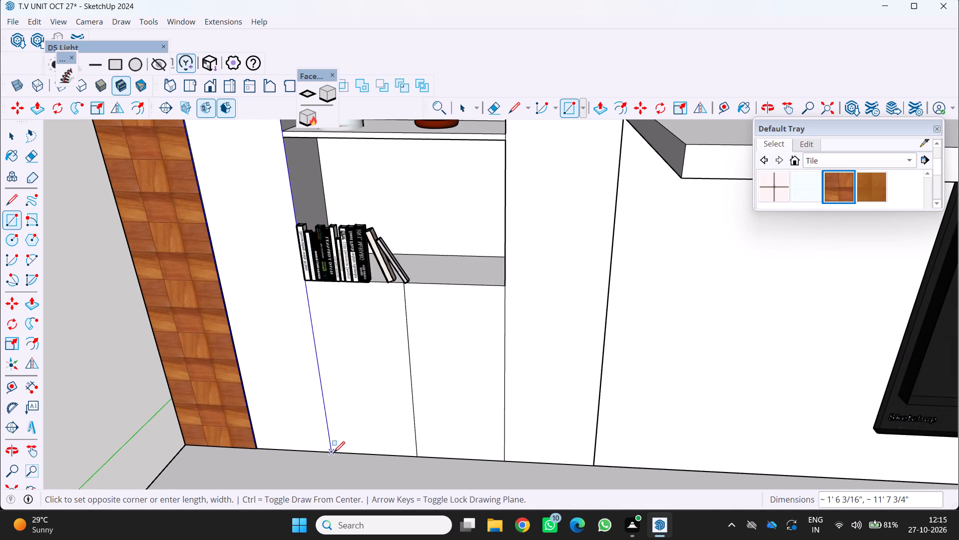
{"action": "scroll", "coordinate": [331, 452], "scroll_direction": "up", "scroll_amount": 8}
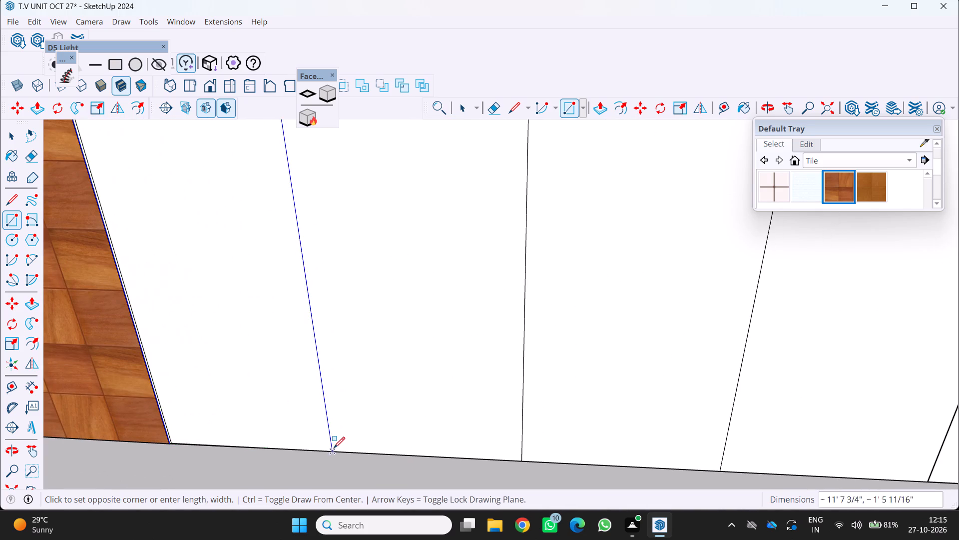
{"action": "left_click", "coordinate": [333, 450]}
Paint the second strip beside the niche with the same checkered parquet wood material.
{"action": "scroll", "coordinate": [332, 445], "scroll_direction": "down", "scroll_amount": 10}
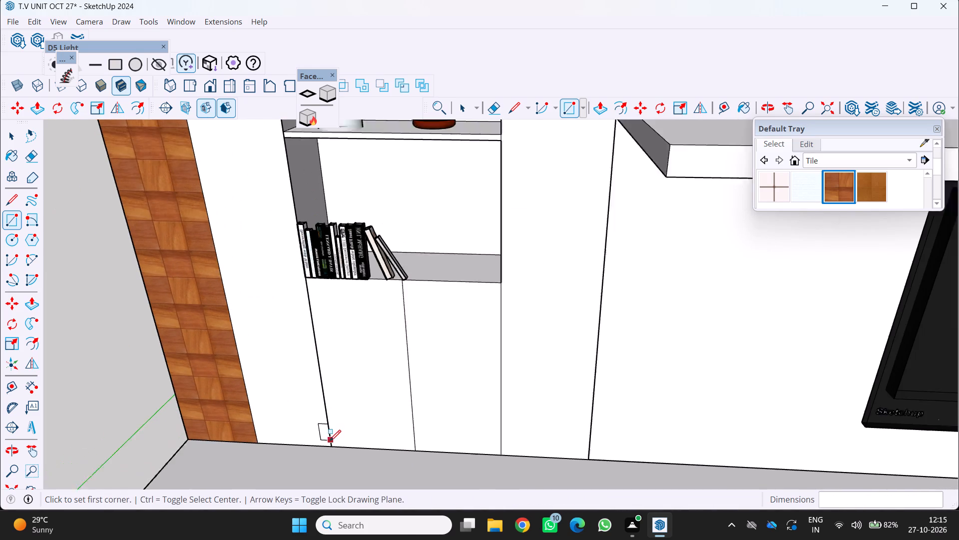
{"action": "left_click", "coordinate": [847, 186]}
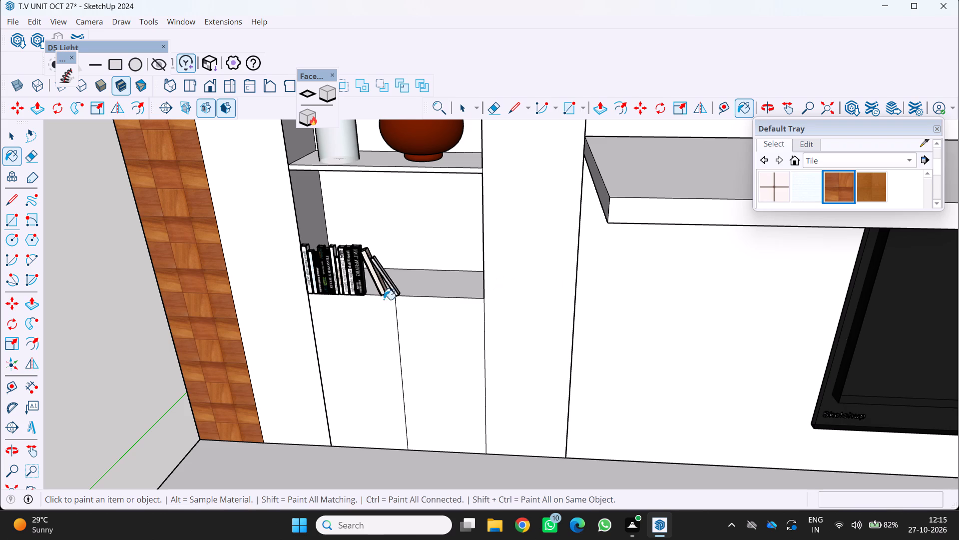
{"action": "left_click", "coordinate": [247, 299]}
{"action": "scroll", "coordinate": [264, 287], "scroll_direction": "down", "scroll_amount": 11}
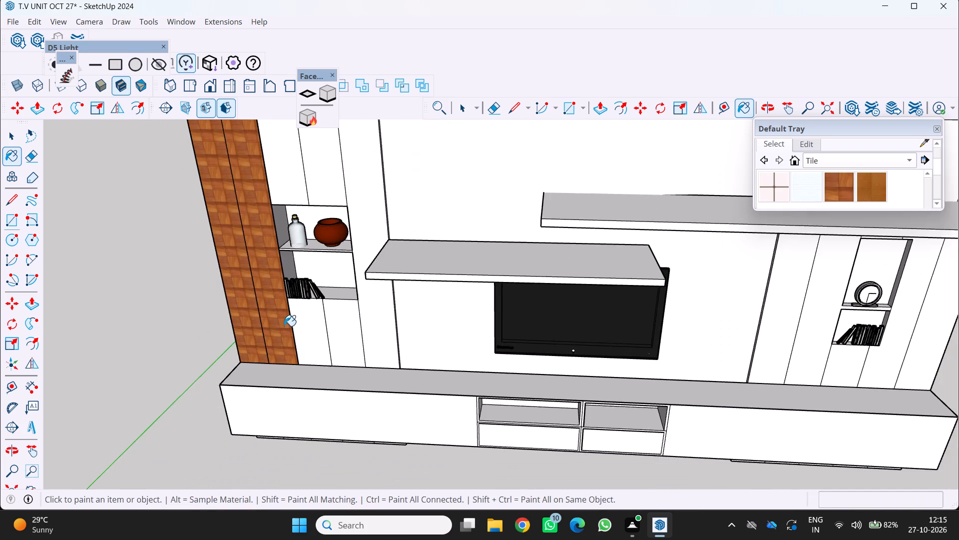
{"action": "middle_click_drag", "start_coordinate": [283, 325], "coordinate": [281, 243]}
{"action": "middle_click", "coordinate": [281, 243]}
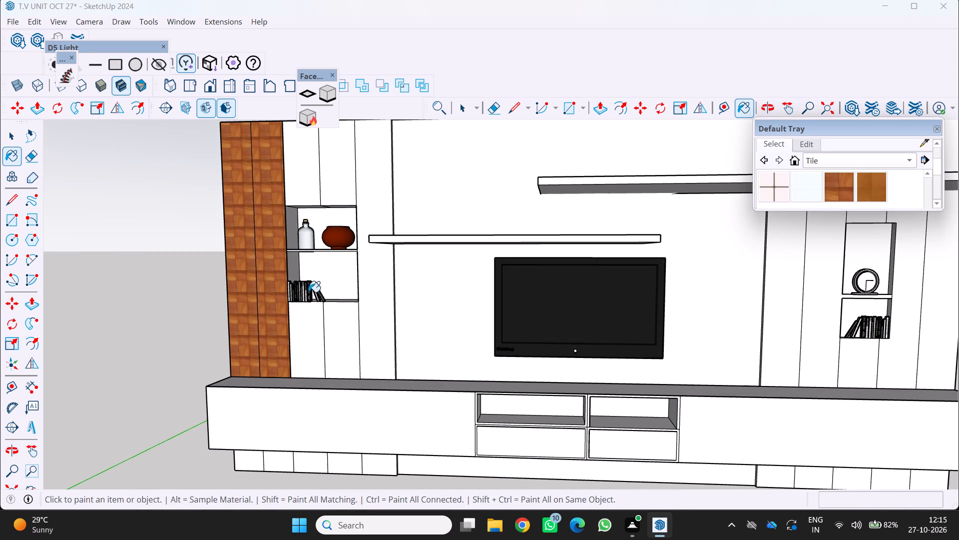
{"action": "scroll", "coordinate": [318, 223], "scroll_direction": "up", "scroll_amount": 8}
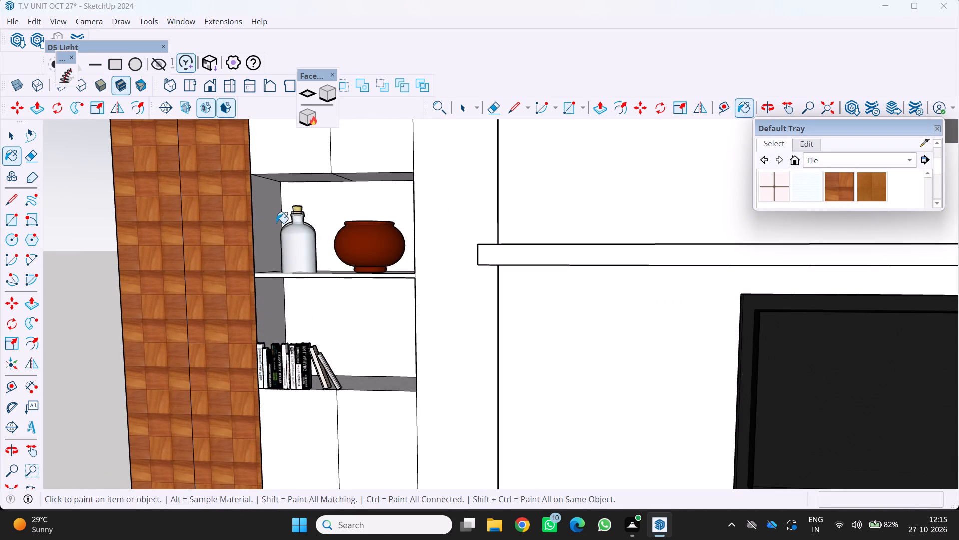
Draw a rectangle about 1' 7 13/16" wide over the strip on the niche's TV side, from its top corner down to the cabinet top.
{"action": "scroll", "coordinate": [298, 259], "scroll_direction": "down", "scroll_amount": 3}
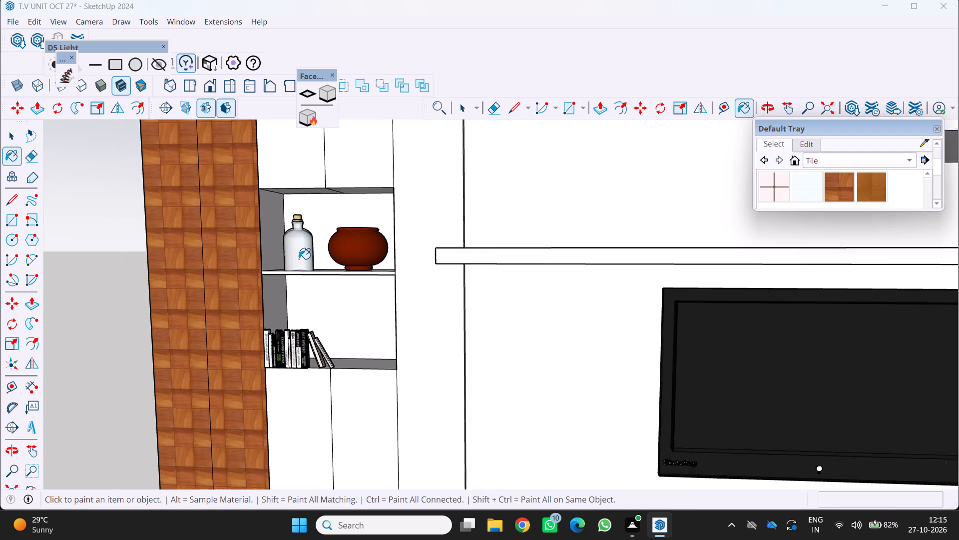
{"action": "scroll", "coordinate": [299, 259], "scroll_direction": "down", "scroll_amount": 8}
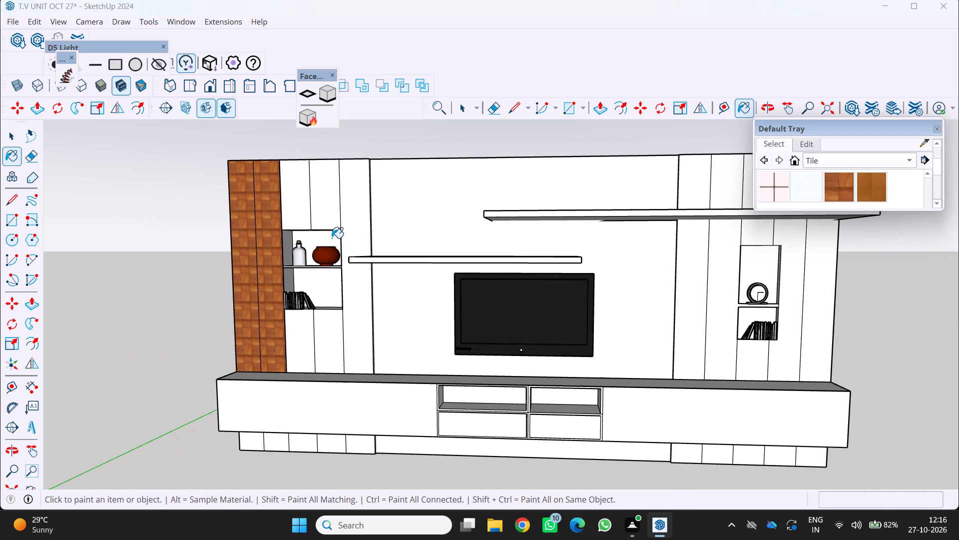
{"action": "key", "text": "r"}
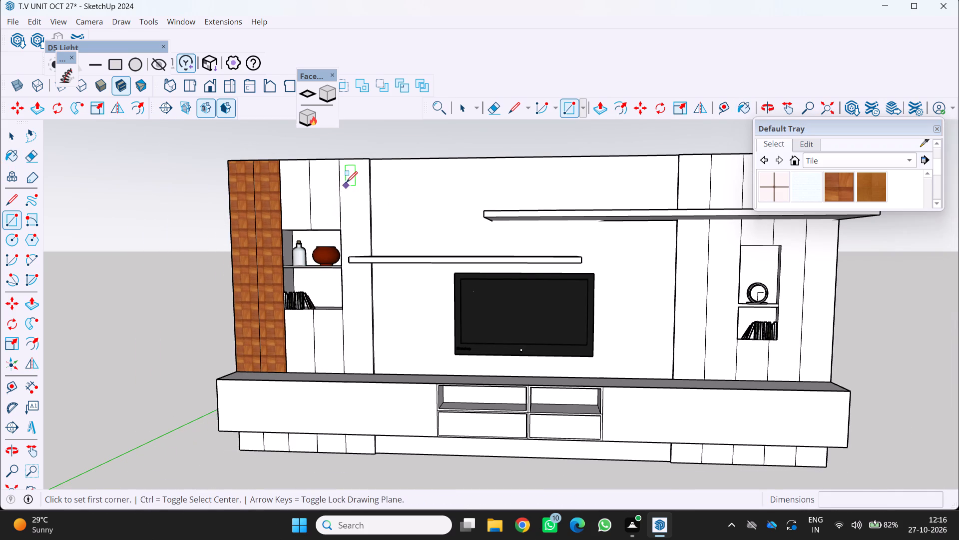
{"action": "scroll", "coordinate": [346, 182], "scroll_direction": "up", "scroll_amount": 1}
{"action": "scroll", "coordinate": [361, 233], "scroll_direction": "up", "scroll_amount": 1}
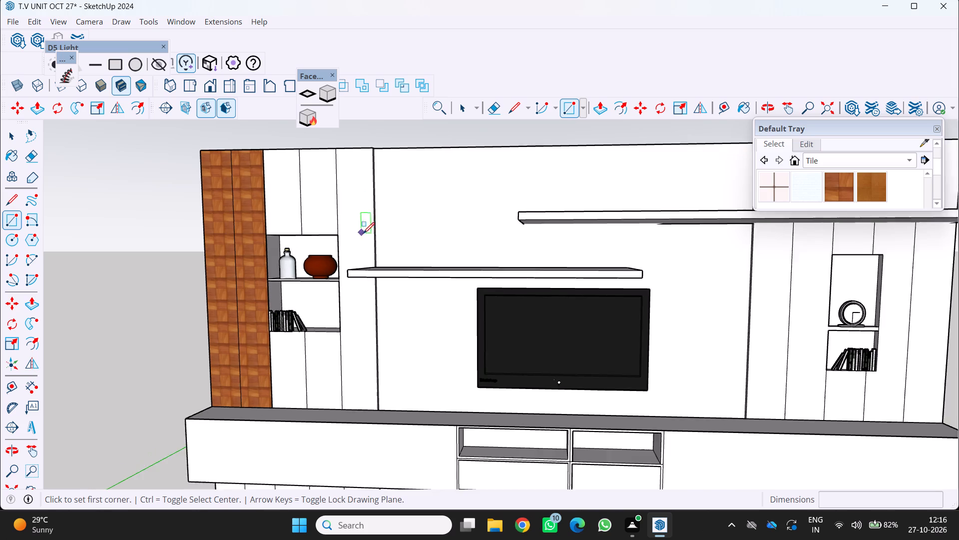
{"action": "middle_click_drag", "start_coordinate": [368, 235], "coordinate": [487, 266]}
{"action": "middle_click", "coordinate": [487, 266]}
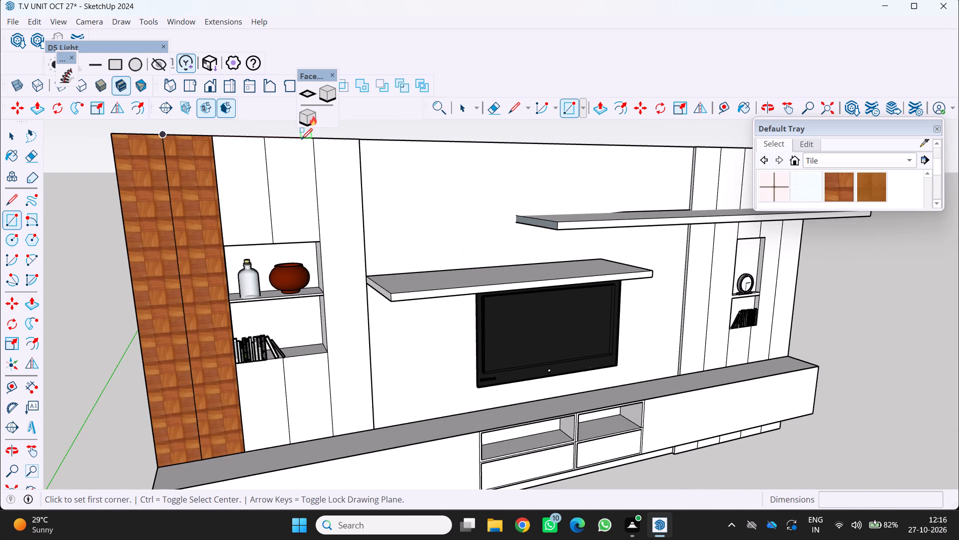
{"action": "left_click", "coordinate": [314, 138]}
{"action": "scroll", "coordinate": [358, 269], "scroll_direction": "down", "scroll_amount": 3}
{"action": "scroll", "coordinate": [370, 381], "scroll_direction": "up", "scroll_amount": 3}
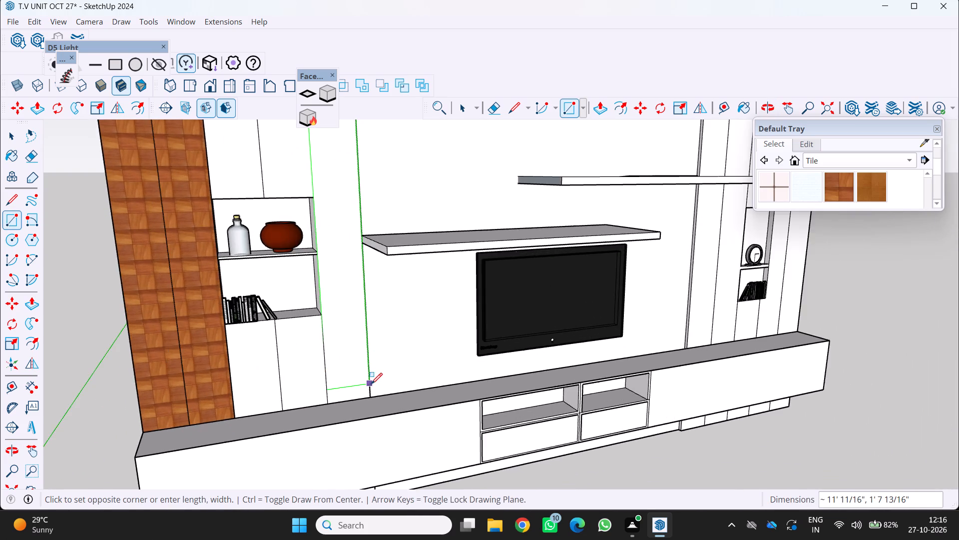
{"action": "scroll", "coordinate": [373, 400], "scroll_direction": "up", "scroll_amount": 4}
{"action": "left_click", "coordinate": [370, 396]}
{"action": "scroll", "coordinate": [366, 387], "scroll_direction": "down", "scroll_amount": 5}
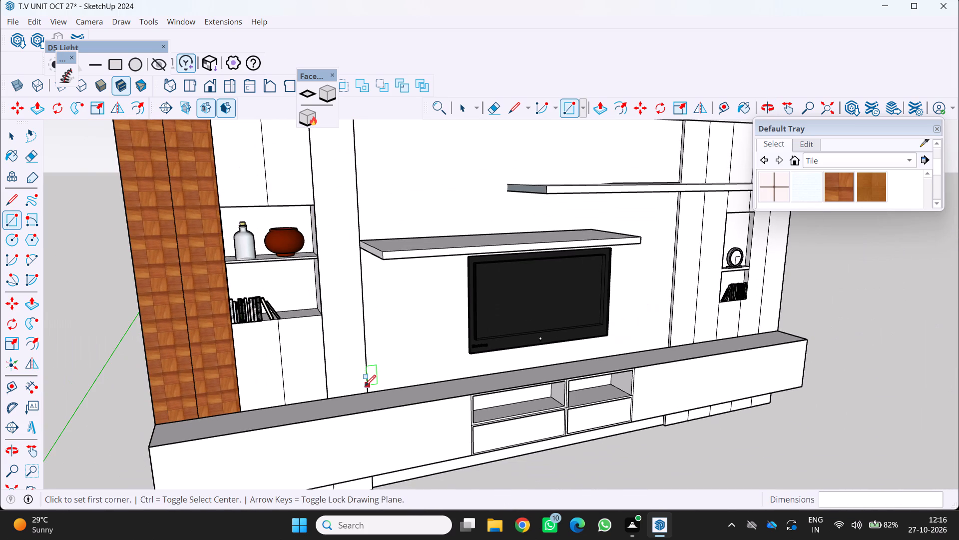
Paint the strip between the niche and the TV wall with the checkered parquet wood material.
{"action": "left_click", "coordinate": [838, 185]}
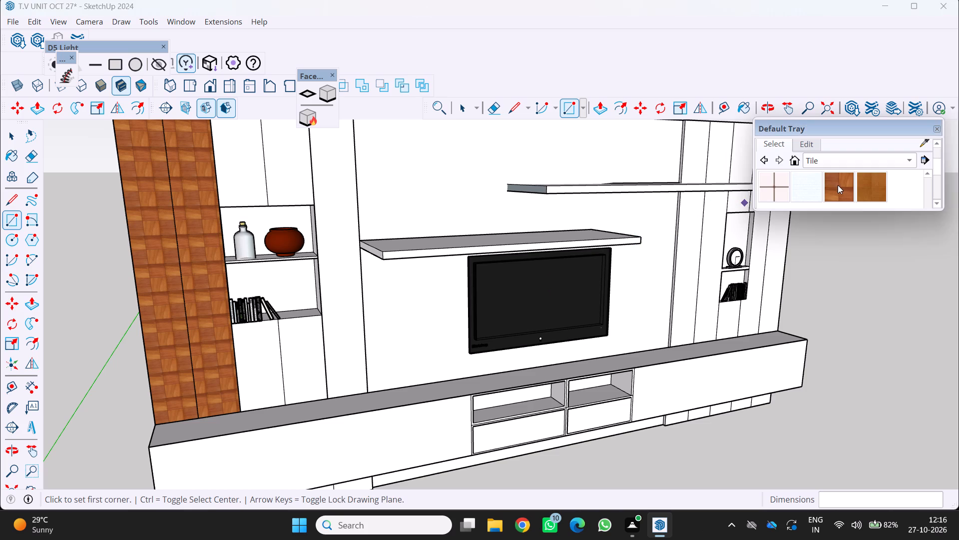
{"action": "left_click", "coordinate": [339, 237]}
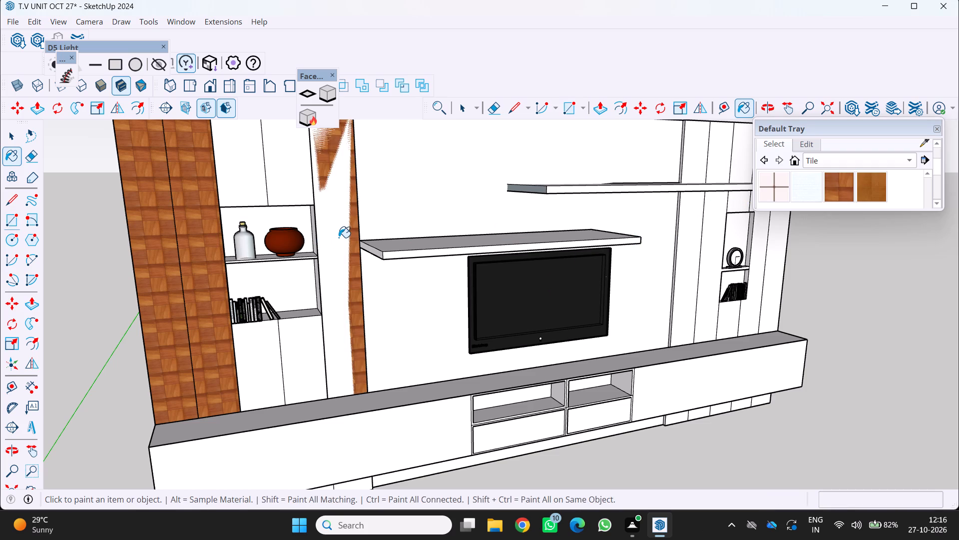
{"action": "scroll", "coordinate": [339, 237], "scroll_direction": "down", "scroll_amount": 4}
{"action": "middle_click_drag", "start_coordinate": [333, 247], "coordinate": [245, 253]}
{"action": "middle_click", "coordinate": [245, 253]}
{"action": "scroll", "coordinate": [333, 208], "scroll_direction": "up", "scroll_amount": 2}
{"action": "left_click", "coordinate": [351, 205]}
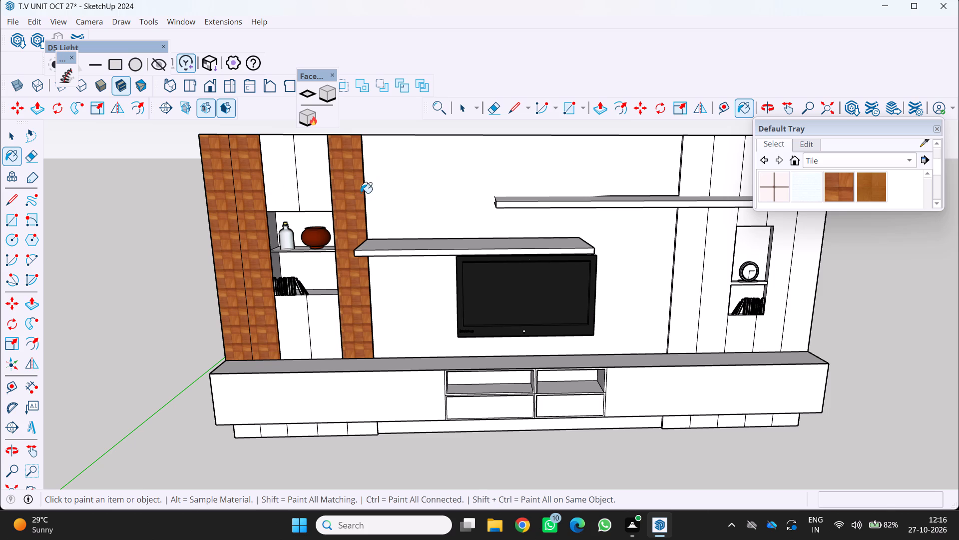
Draw rectangles over the two panels above the niche, the one on the TV side about 1' 7 13/16" by 3' 8 15/16".
{"action": "key", "text": "Escape"}
{"action": "key", "text": "r"}
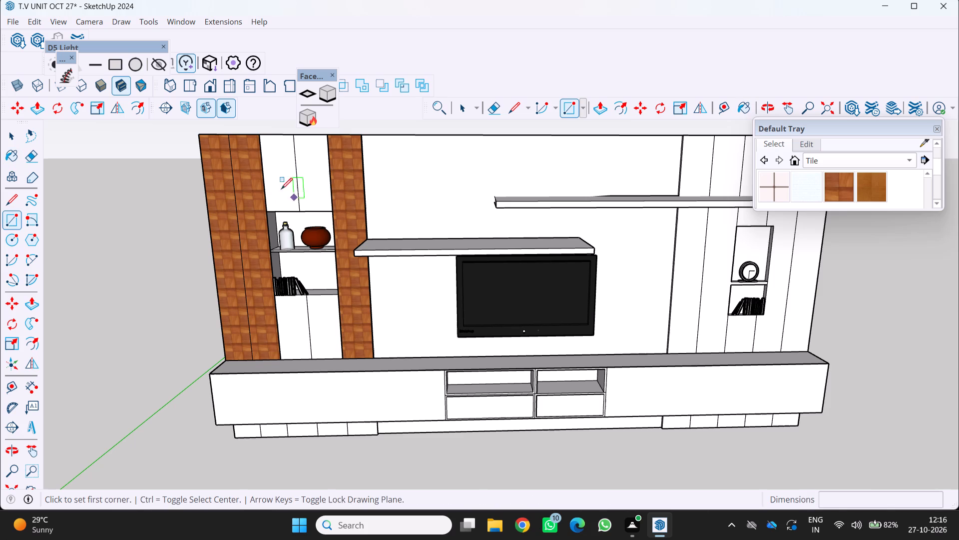
{"action": "left_click", "coordinate": [261, 135]}
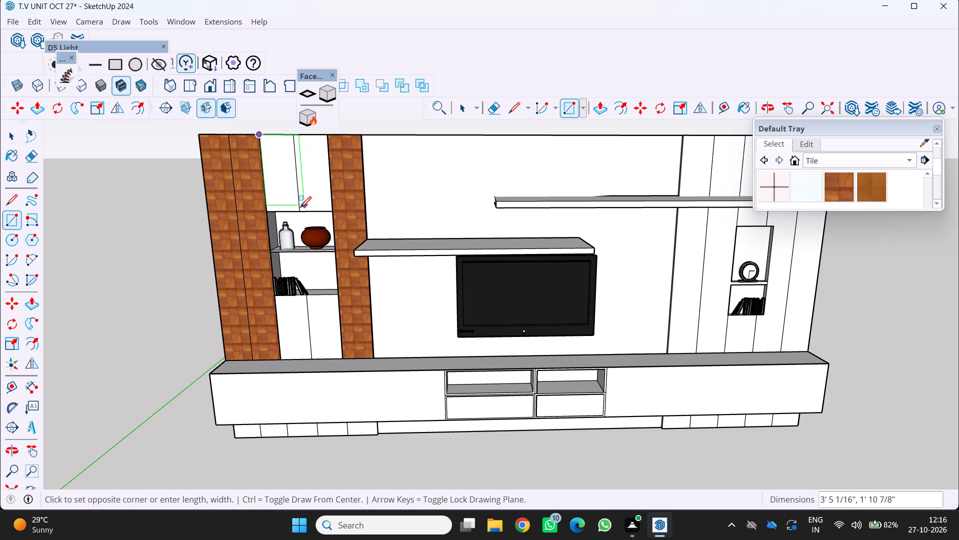
{"action": "left_click", "coordinate": [300, 209]}
{"action": "left_click", "coordinate": [292, 139]}
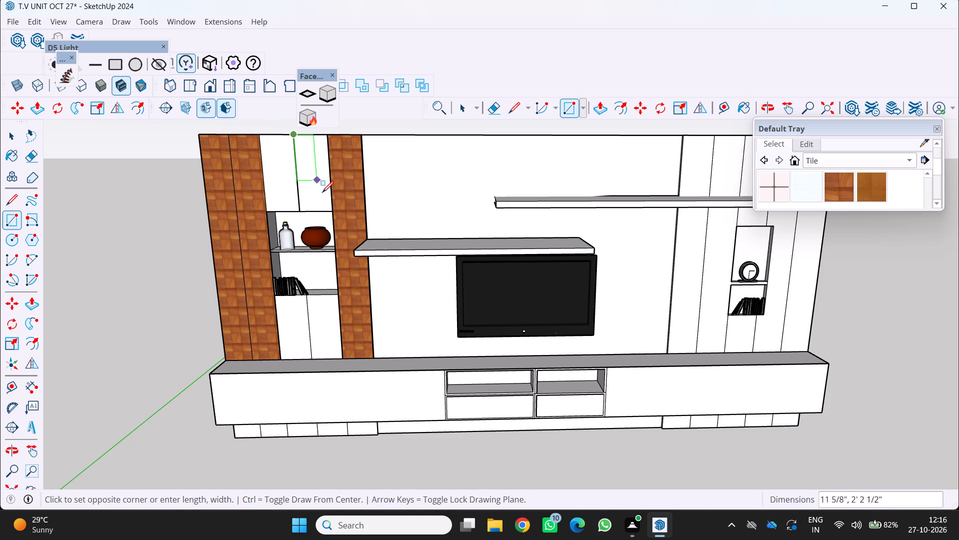
{"action": "scroll", "coordinate": [328, 213], "scroll_direction": "up", "scroll_amount": 8}
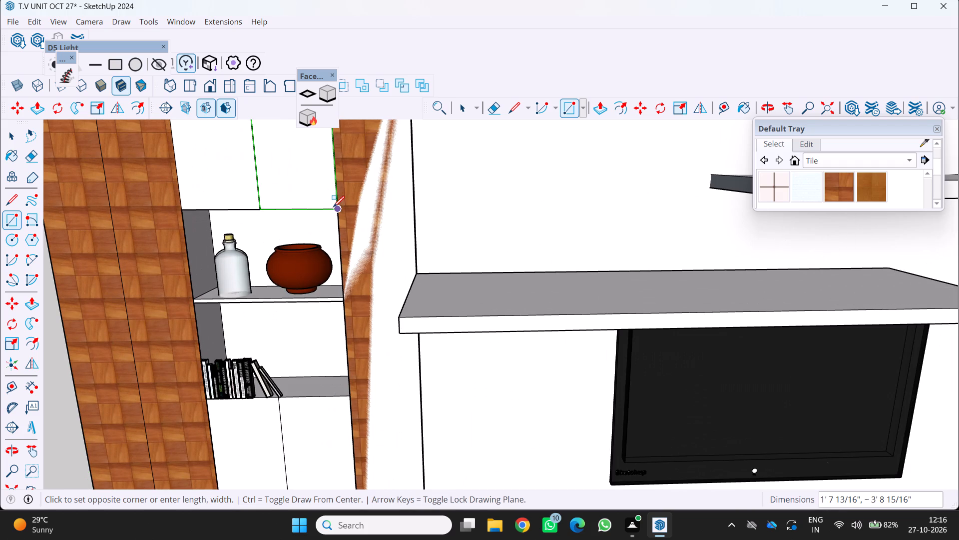
{"action": "scroll", "coordinate": [335, 208], "scroll_direction": "up", "scroll_amount": 8}
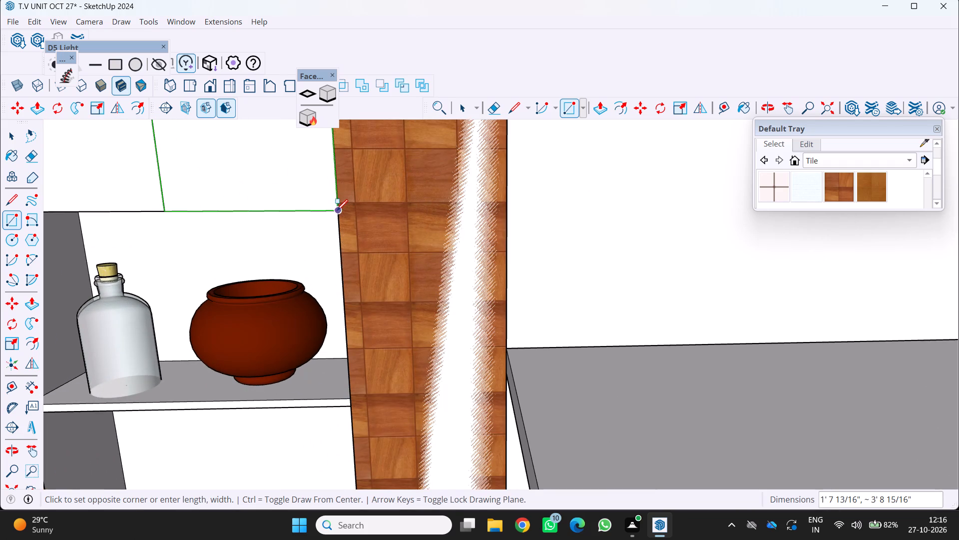
{"action": "left_click", "coordinate": [337, 210]}
Draw a rectangle about 1' 7 1/4" by 3' 6 13/16" over the outer panel below the niche, down to the cabinet top.
{"action": "scroll", "coordinate": [335, 205], "scroll_direction": "down", "scroll_amount": 16}
{"action": "scroll", "coordinate": [277, 327], "scroll_direction": "up", "scroll_amount": 4}
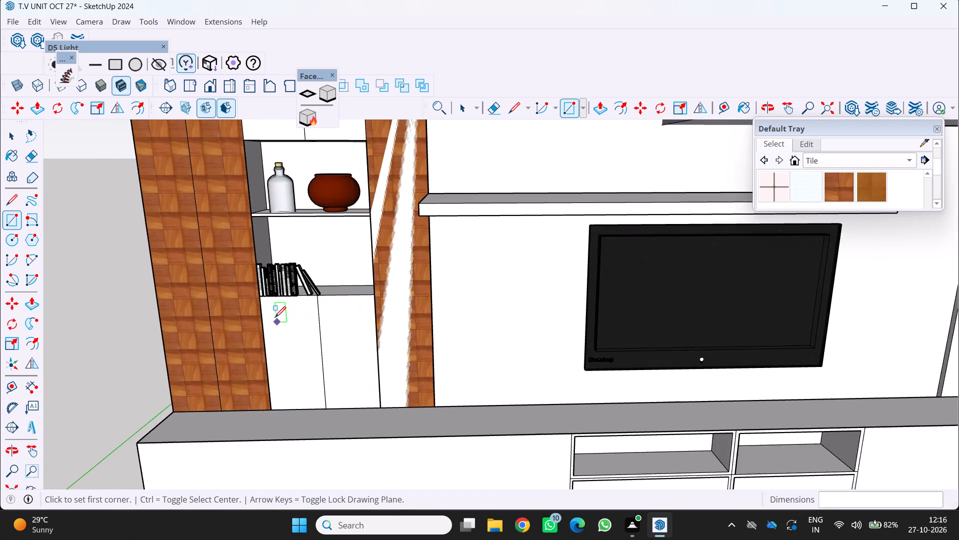
{"action": "scroll", "coordinate": [275, 317], "scroll_direction": "up", "scroll_amount": 7}
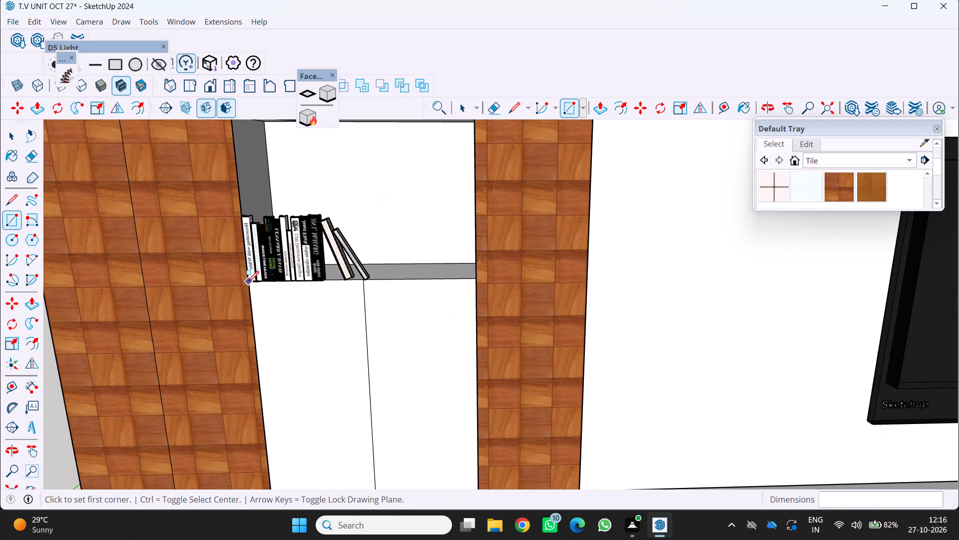
{"action": "left_click", "coordinate": [251, 281]}
{"action": "scroll", "coordinate": [258, 285], "scroll_direction": "down", "scroll_amount": 5}
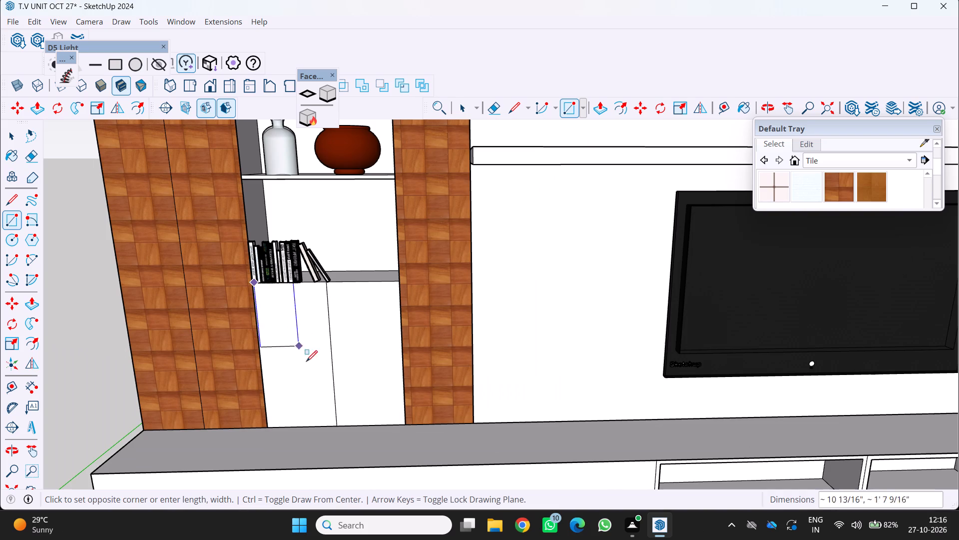
{"action": "scroll", "coordinate": [325, 414], "scroll_direction": "up", "scroll_amount": 4}
{"action": "left_click", "coordinate": [342, 431]}
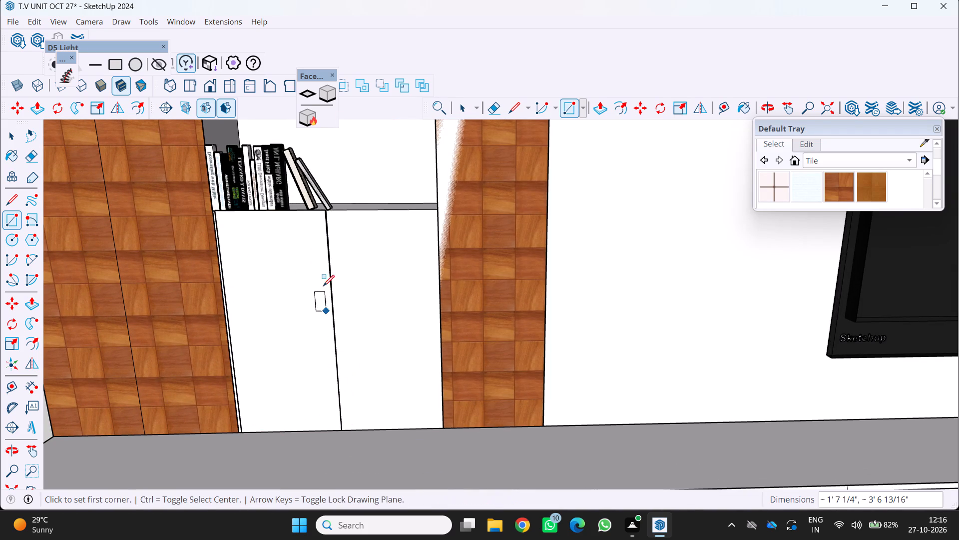
Draw a rectangle over the TV-side panel below the niche, from its top corner at the panel divider down to the cabinet top.
{"action": "left_click", "coordinate": [326, 213]}
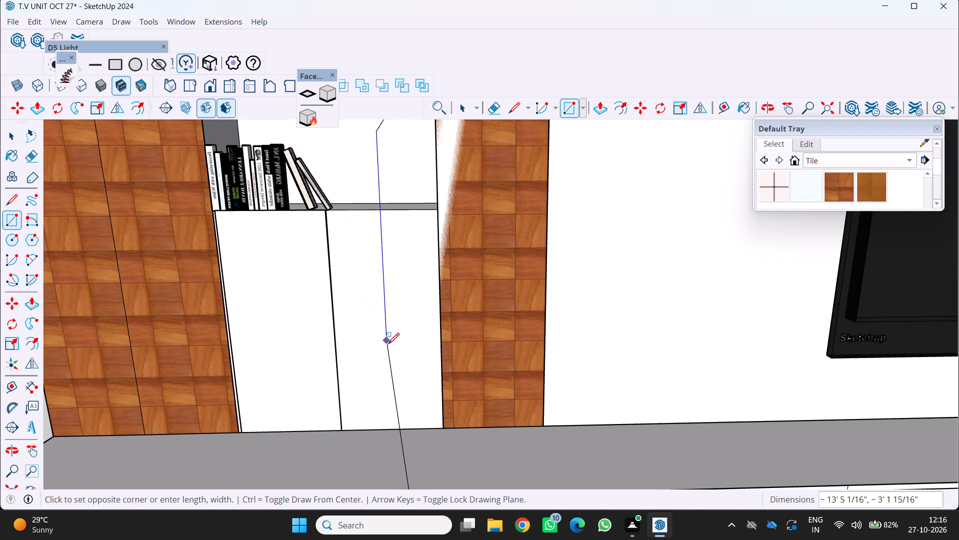
{"action": "key", "text": "Escape"}
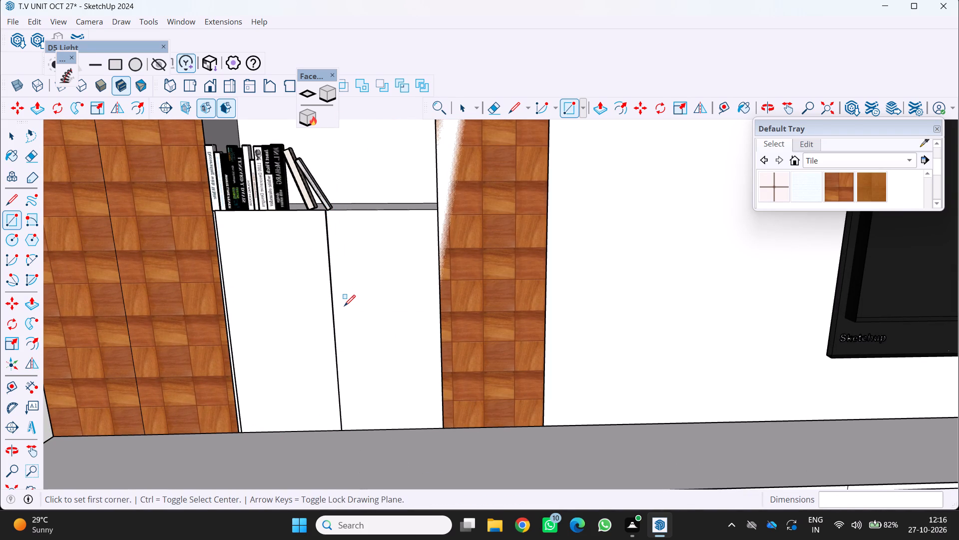
{"action": "key", "text": "r"}
{"action": "scroll", "coordinate": [327, 213], "scroll_direction": "up", "scroll_amount": 7}
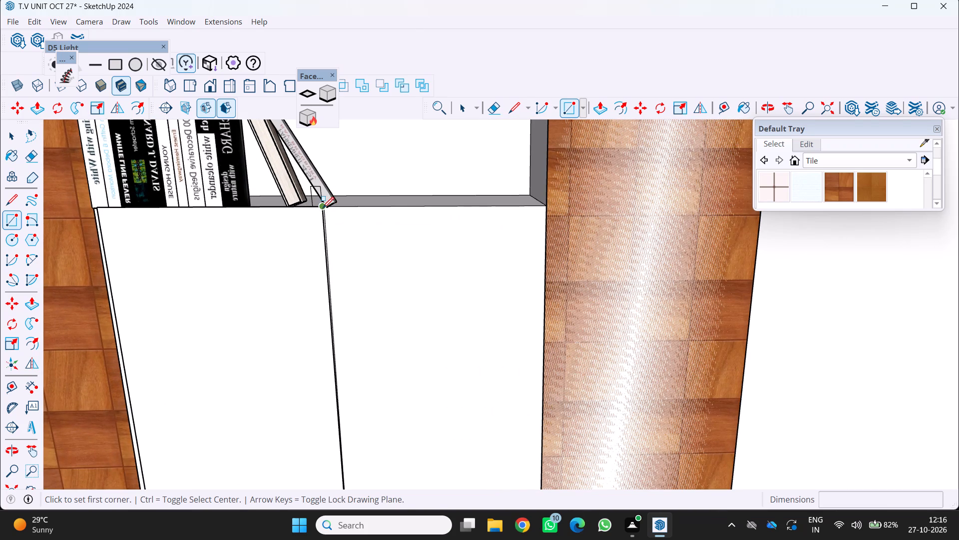
{"action": "left_click", "coordinate": [323, 208]}
{"action": "scroll", "coordinate": [327, 209], "scroll_direction": "down", "scroll_amount": 5}
{"action": "scroll", "coordinate": [468, 469], "scroll_direction": "up", "scroll_amount": 1}
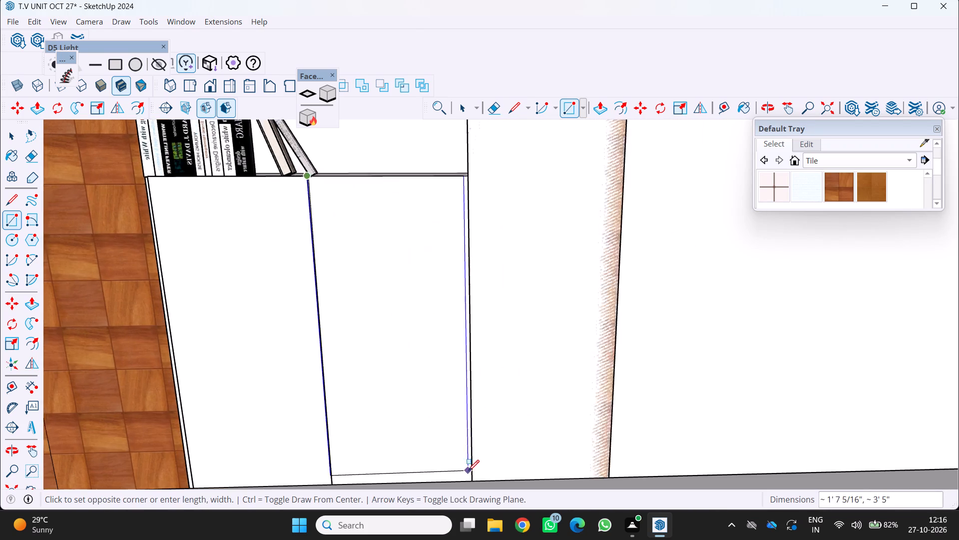
{"action": "scroll", "coordinate": [468, 471], "scroll_direction": "up", "scroll_amount": 1}
{"action": "middle_click_drag", "start_coordinate": [462, 467], "coordinate": [451, 358]}
{"action": "scroll", "coordinate": [452, 359], "scroll_direction": "down", "scroll_amount": 4}
{"action": "scroll", "coordinate": [462, 462], "scroll_direction": "up", "scroll_amount": 3}
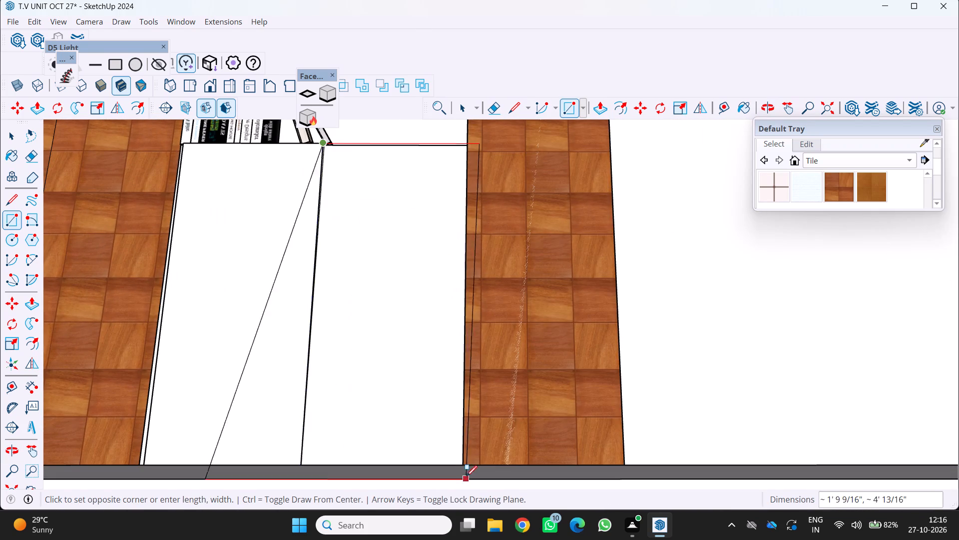
{"action": "left_click", "coordinate": [462, 462]}
Paint both panels below the niche with the checkered parquet wood material.
{"action": "scroll", "coordinate": [427, 398], "scroll_direction": "down", "scroll_amount": 10}
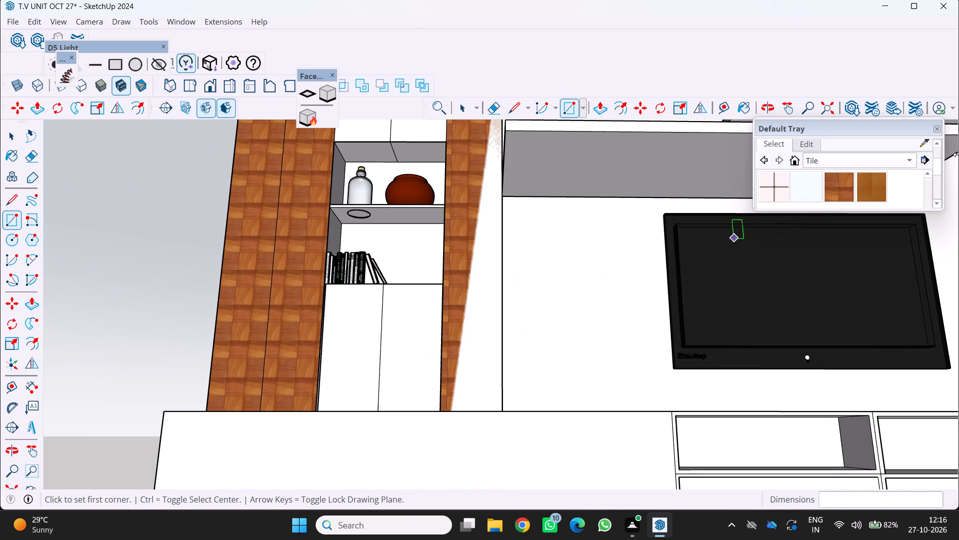
{"action": "left_click", "coordinate": [844, 187]}
{"action": "left_click", "coordinate": [352, 369]}
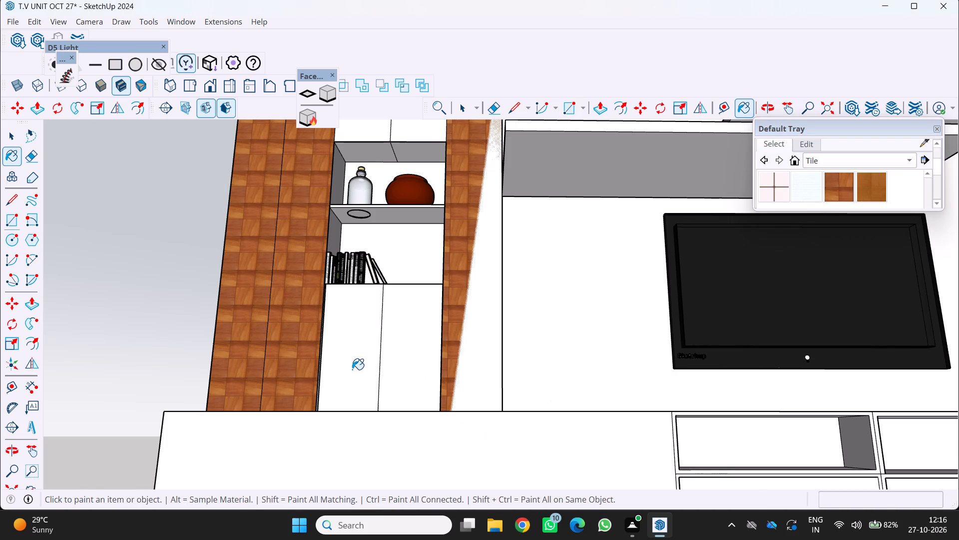
{"action": "left_click", "coordinate": [407, 358]}
Paint both panels above the niche with the same checkered parquet wood material.
{"action": "scroll", "coordinate": [401, 345], "scroll_direction": "down", "scroll_amount": 5}
{"action": "middle_click_drag", "start_coordinate": [377, 180], "coordinate": [381, 183]}
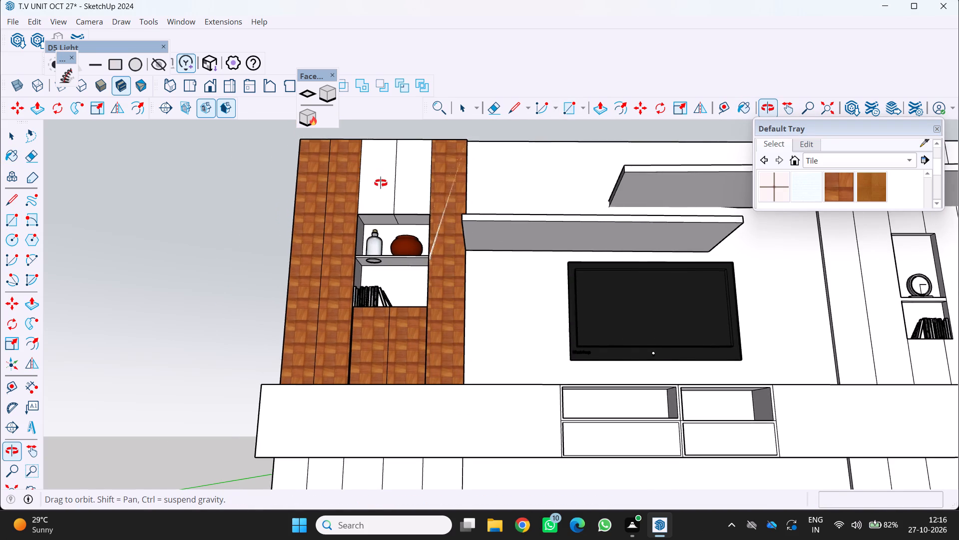
{"action": "middle_click_drag", "start_coordinate": [381, 183], "coordinate": [436, 268]}
{"action": "middle_click", "coordinate": [436, 268]}
{"action": "middle_click", "coordinate": [436, 268]}
{"action": "scroll", "coordinate": [390, 219], "scroll_direction": "down", "scroll_amount": 5}
{"action": "middle_click_drag", "start_coordinate": [436, 212], "coordinate": [381, 186]}
{"action": "scroll", "coordinate": [380, 186], "scroll_direction": "up", "scroll_amount": 1}
{"action": "left_click", "coordinate": [423, 206]}
{"action": "left_click", "coordinate": [442, 211]}
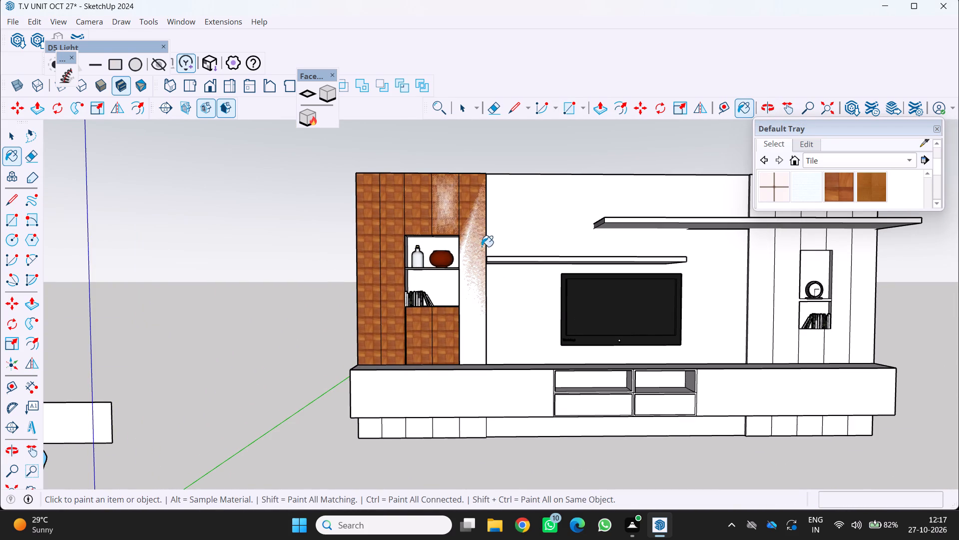
Reapply the checkered parquet wood material to the patchy TV-side strip and the two panels above the niche.
{"action": "left_click", "coordinate": [479, 318]}
{"action": "left_click", "coordinate": [480, 316]}
{"action": "left_click", "coordinate": [449, 205]}
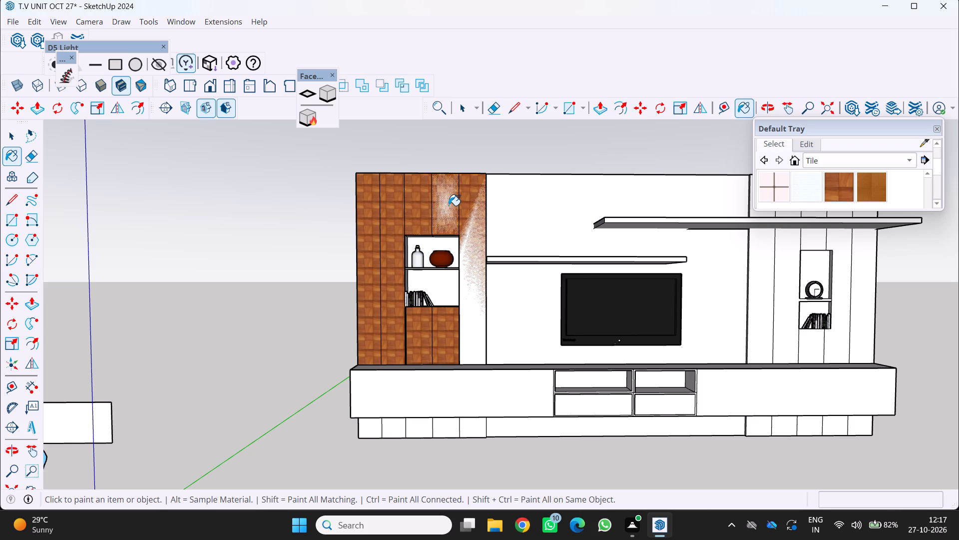
{"action": "scroll", "coordinate": [459, 201], "scroll_direction": "down", "scroll_amount": 5}
{"action": "scroll", "coordinate": [433, 210], "scroll_direction": "up", "scroll_amount": 3}
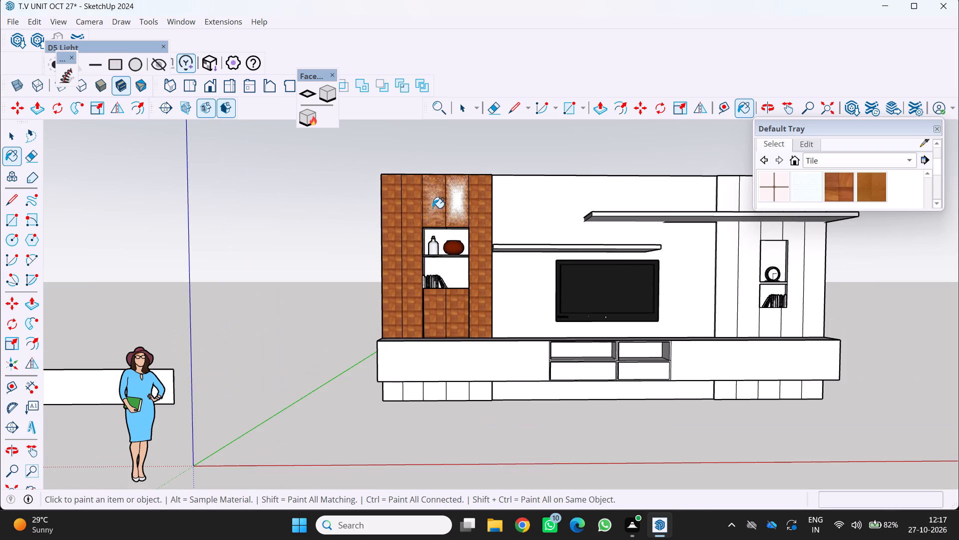
{"action": "left_click", "coordinate": [430, 206]}
{"action": "left_click", "coordinate": [455, 205]}
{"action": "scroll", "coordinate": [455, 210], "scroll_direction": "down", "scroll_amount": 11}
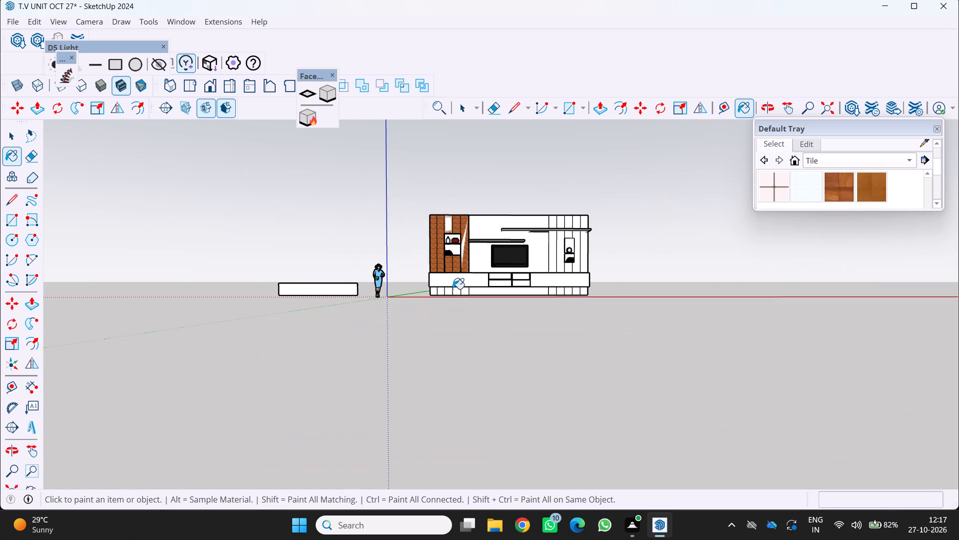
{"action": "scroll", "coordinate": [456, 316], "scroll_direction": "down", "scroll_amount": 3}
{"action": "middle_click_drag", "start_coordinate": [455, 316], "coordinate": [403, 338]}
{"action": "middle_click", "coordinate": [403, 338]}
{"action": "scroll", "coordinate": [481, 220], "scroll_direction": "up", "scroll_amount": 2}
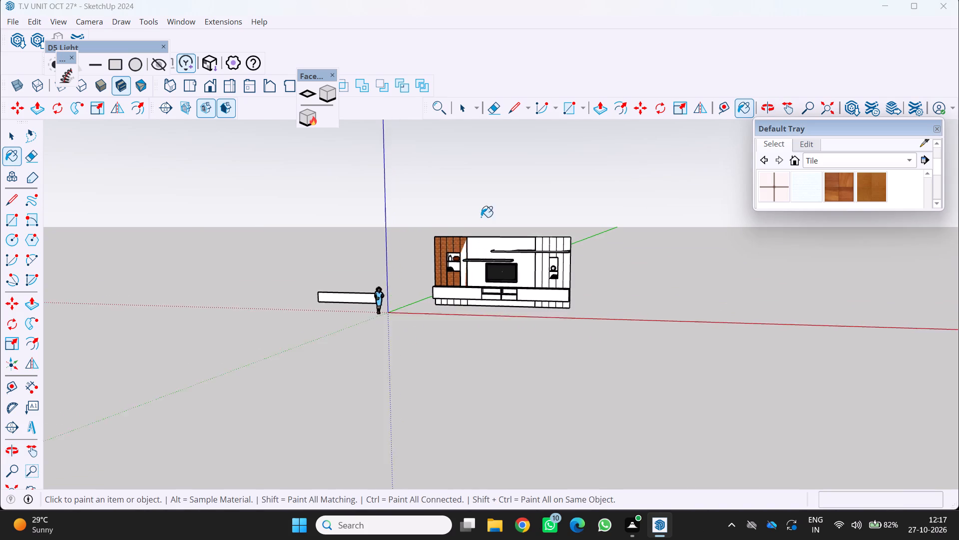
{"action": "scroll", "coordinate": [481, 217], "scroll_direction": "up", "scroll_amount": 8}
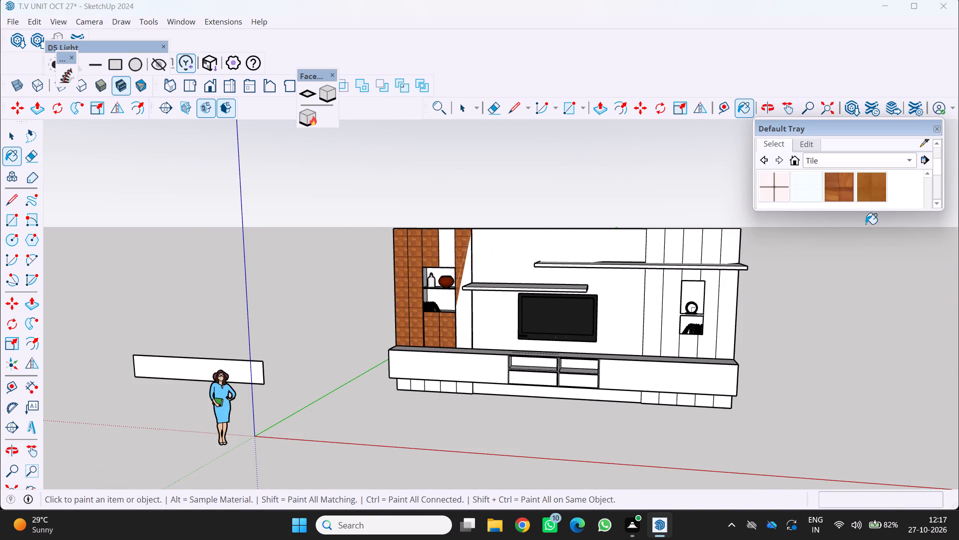
Examine the parquet-painted panels around the bottle-and-vase niche up close and from a distance.
{"action": "key", "text": "Escape"}
{"action": "scroll", "coordinate": [451, 271], "scroll_direction": "up", "scroll_amount": 7}
{"action": "middle_click_drag", "start_coordinate": [467, 249], "coordinate": [473, 250]}
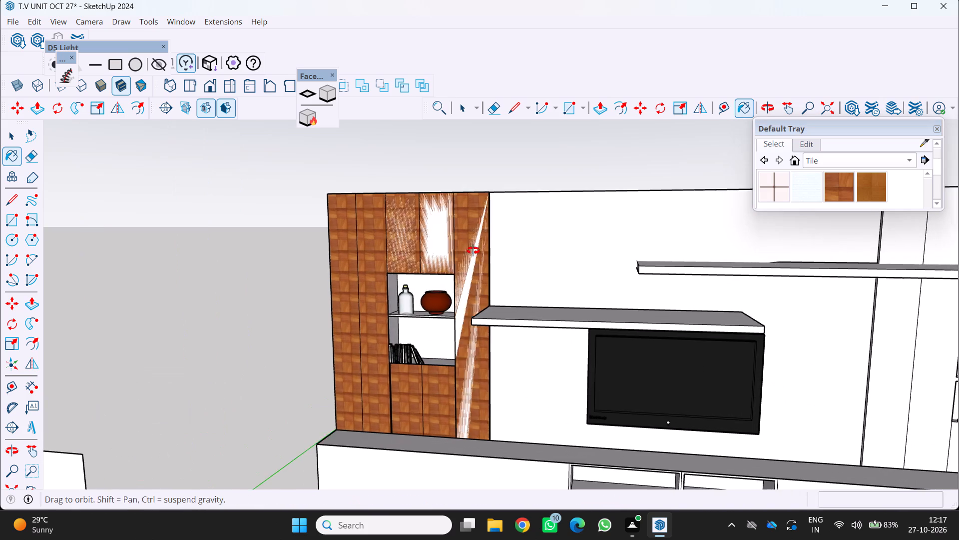
{"action": "middle_click_drag", "start_coordinate": [473, 250], "coordinate": [499, 250]}
{"action": "scroll", "coordinate": [494, 249], "scroll_direction": "up", "scroll_amount": 1}
{"action": "scroll", "coordinate": [481, 256], "scroll_direction": "down", "scroll_amount": 4}
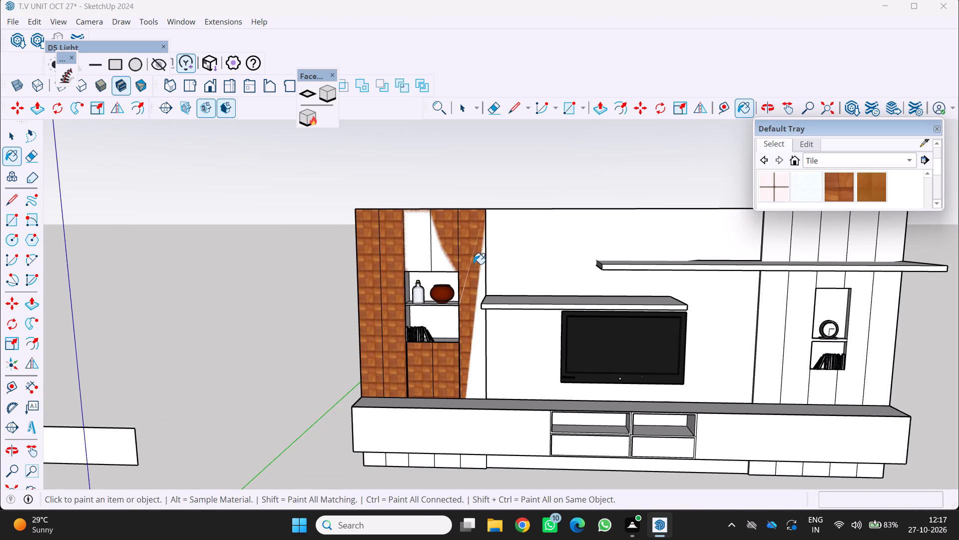
{"action": "scroll", "coordinate": [474, 264], "scroll_direction": "down", "scroll_amount": 4}
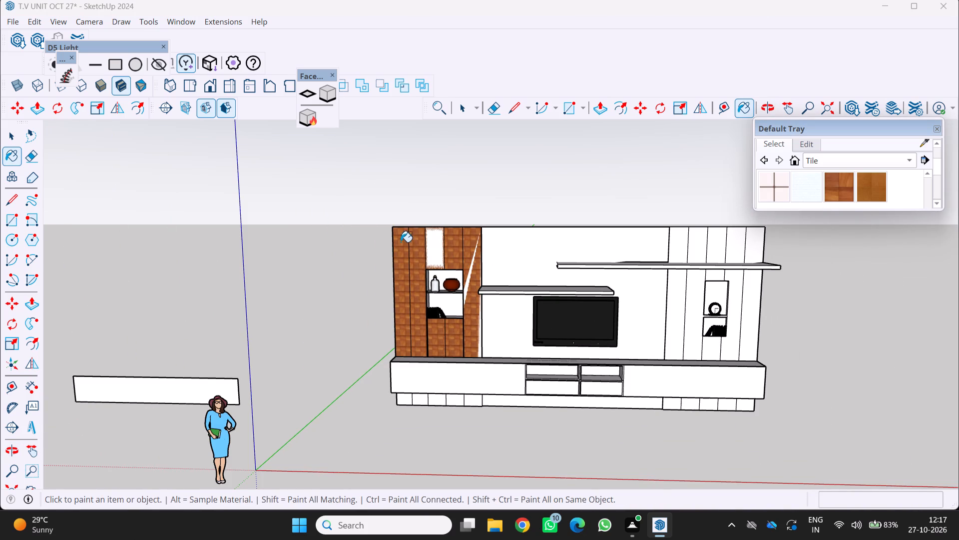
{"action": "scroll", "coordinate": [435, 230], "scroll_direction": "down", "scroll_amount": 1}
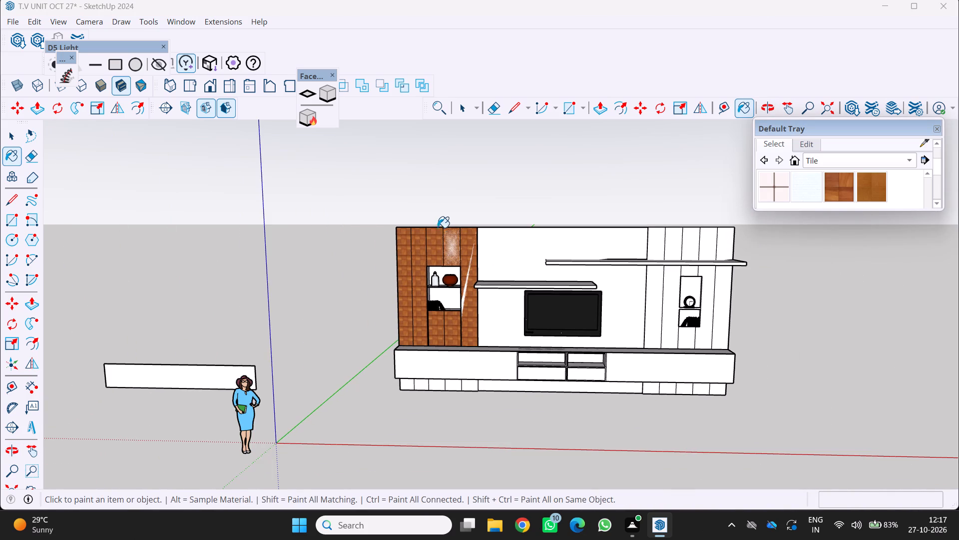
{"action": "scroll", "coordinate": [464, 240], "scroll_direction": "down", "scroll_amount": 3}
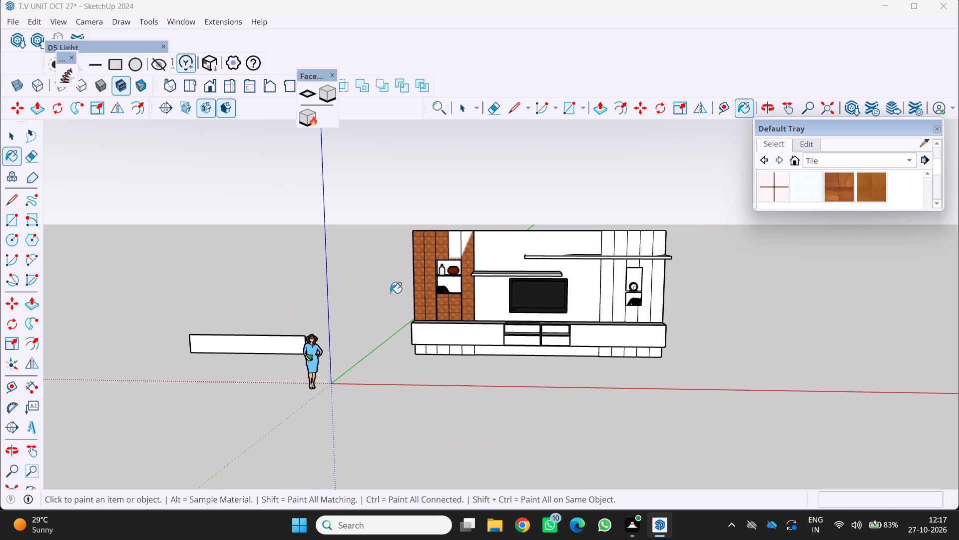
Draw a rectangle over the back of the niche's lower compartment behind the books, from its upper corner to the opposite lower corner.
{"action": "scroll", "coordinate": [439, 285], "scroll_direction": "up", "scroll_amount": 16}
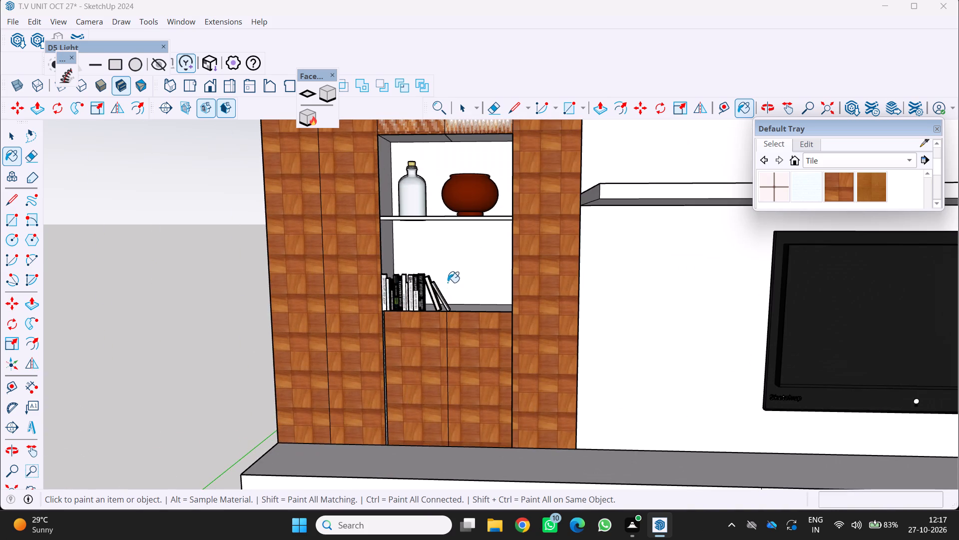
{"action": "middle_click_drag", "start_coordinate": [448, 282], "coordinate": [424, 303]}
{"action": "middle_click", "coordinate": [424, 303]}
{"action": "scroll", "coordinate": [434, 266], "scroll_direction": "up", "scroll_amount": 4}
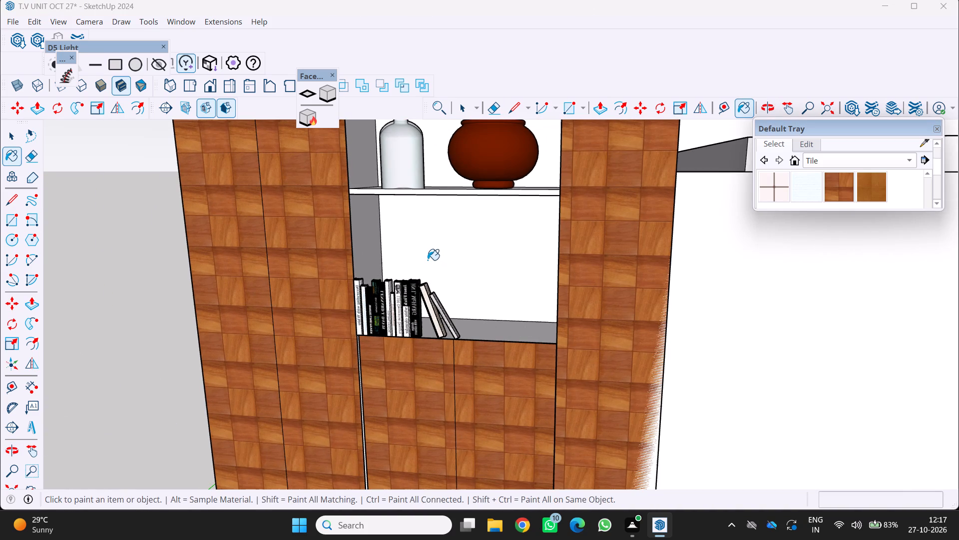
{"action": "key", "text": "r"}
{"action": "scroll", "coordinate": [427, 232], "scroll_direction": "up", "scroll_amount": 3}
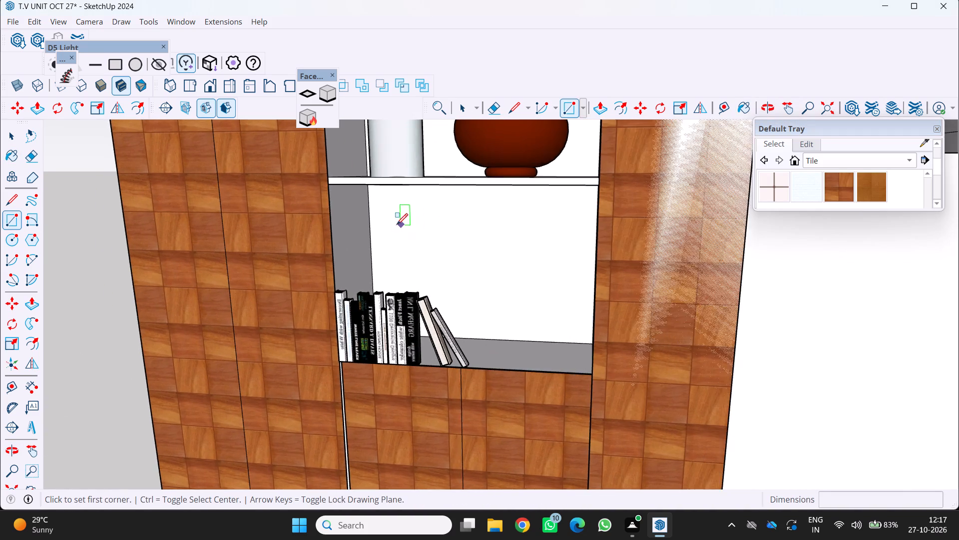
{"action": "scroll", "coordinate": [397, 224], "scroll_direction": "up", "scroll_amount": 1}
{"action": "middle_click_drag", "start_coordinate": [397, 224], "coordinate": [400, 175]}
{"action": "scroll", "coordinate": [360, 218], "scroll_direction": "up", "scroll_amount": 3}
{"action": "left_click", "coordinate": [367, 195]}
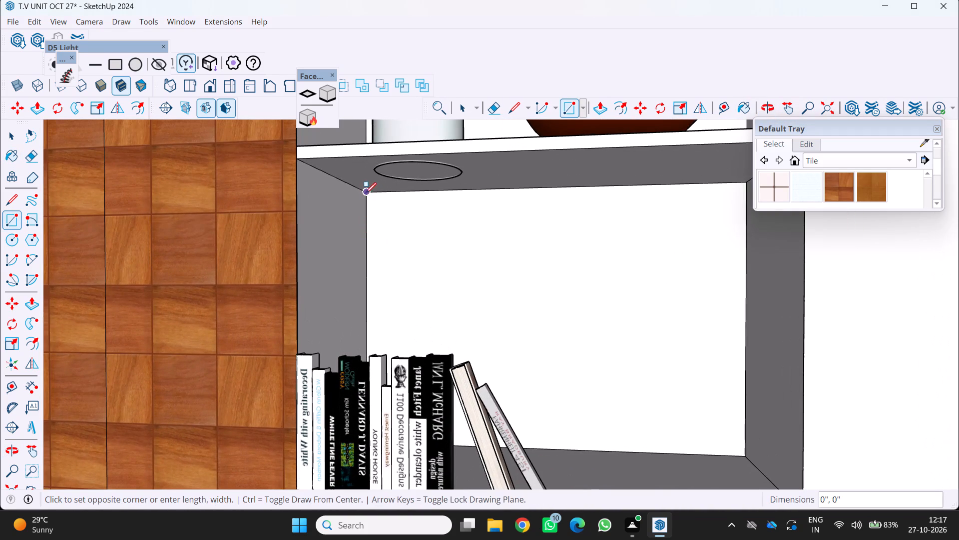
{"action": "scroll", "coordinate": [644, 383], "scroll_direction": "down", "scroll_amount": 3}
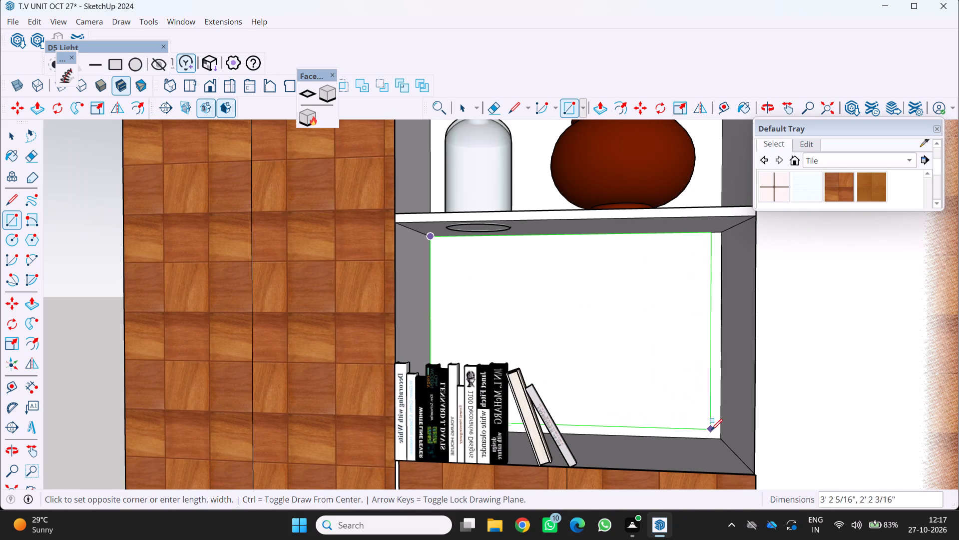
{"action": "left_click", "coordinate": [720, 438]}
Paint the back of the niche's lower compartment behind the books with the checkered parquet wood material.
{"action": "scroll", "coordinate": [688, 418], "scroll_direction": "down", "scroll_amount": 6}
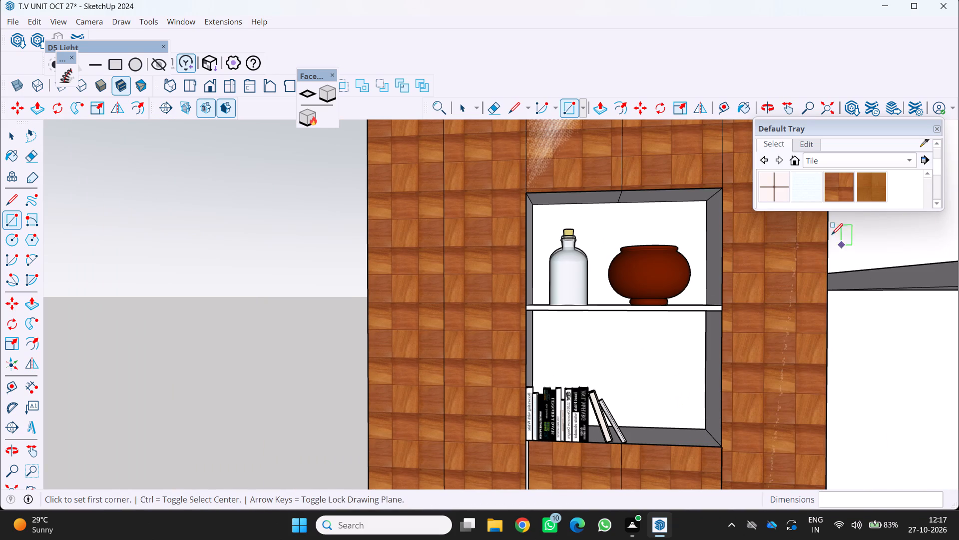
{"action": "left_click", "coordinate": [843, 180]}
{"action": "scroll", "coordinate": [704, 390], "scroll_direction": "up", "scroll_amount": 6}
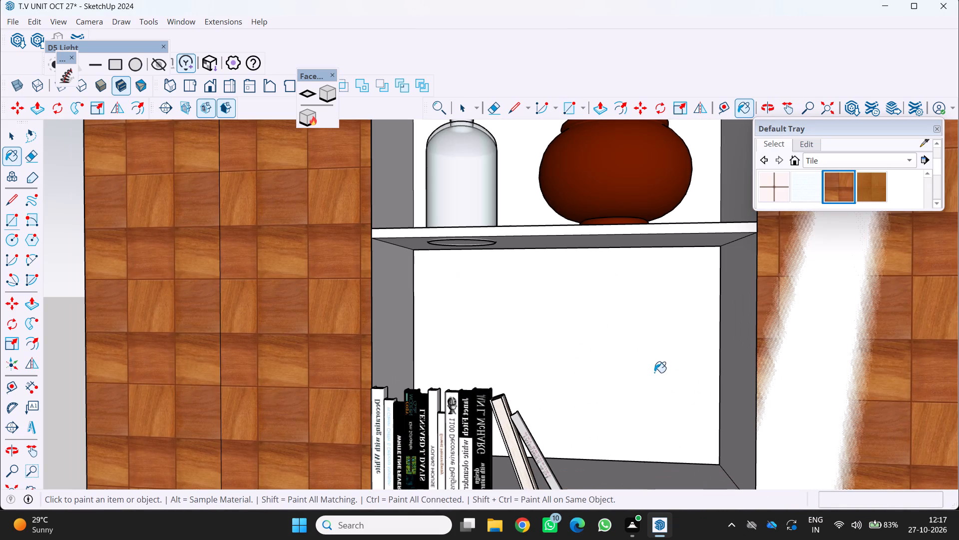
{"action": "left_click", "coordinate": [643, 367]}
{"action": "scroll", "coordinate": [637, 358], "scroll_direction": "down", "scroll_amount": 11}
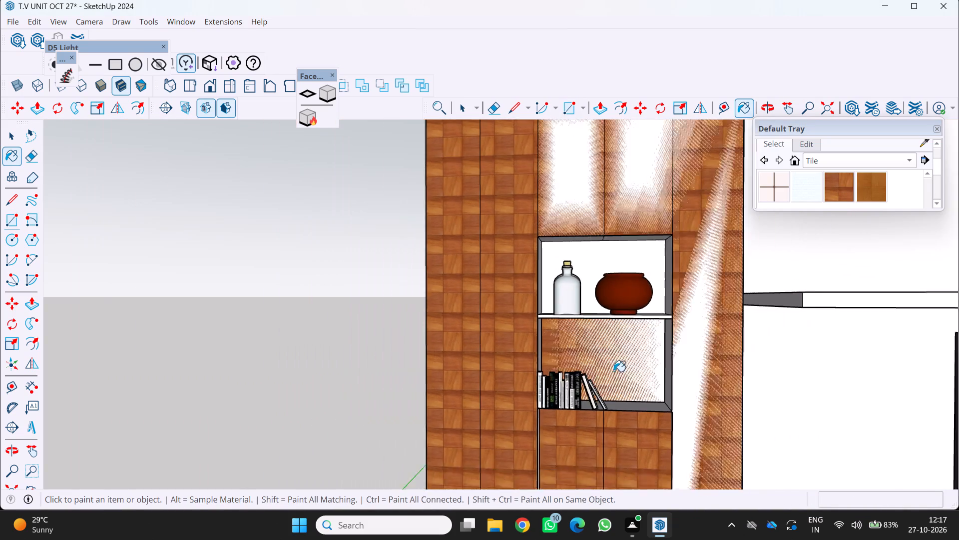
{"action": "scroll", "coordinate": [614, 371], "scroll_direction": "down", "scroll_amount": 3}
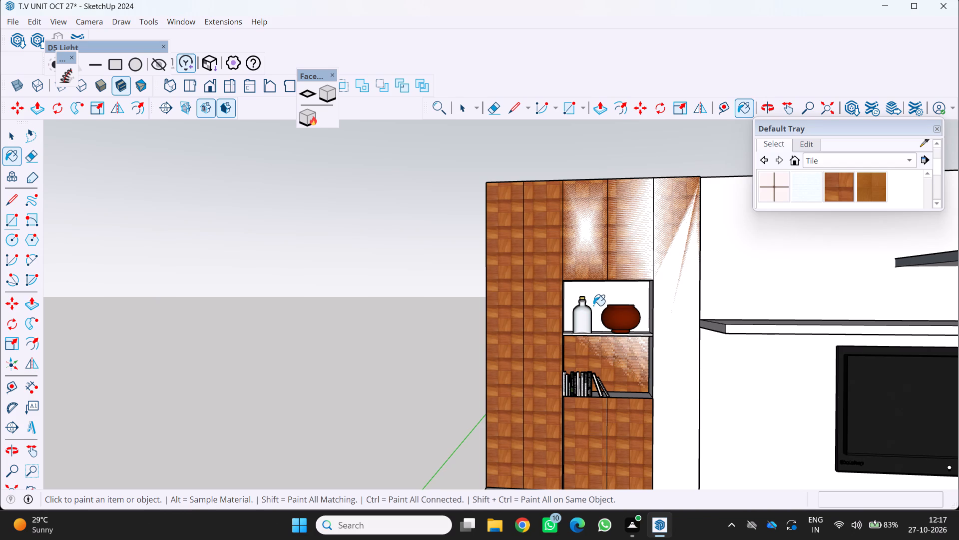
Apply the same checkered parquet wood material to the back of the upper niche compartment, behind the bottle and vase.
{"action": "scroll", "coordinate": [593, 305], "scroll_direction": "down", "scroll_amount": 4}
{"action": "scroll", "coordinate": [593, 305], "scroll_direction": "up", "scroll_amount": 14}
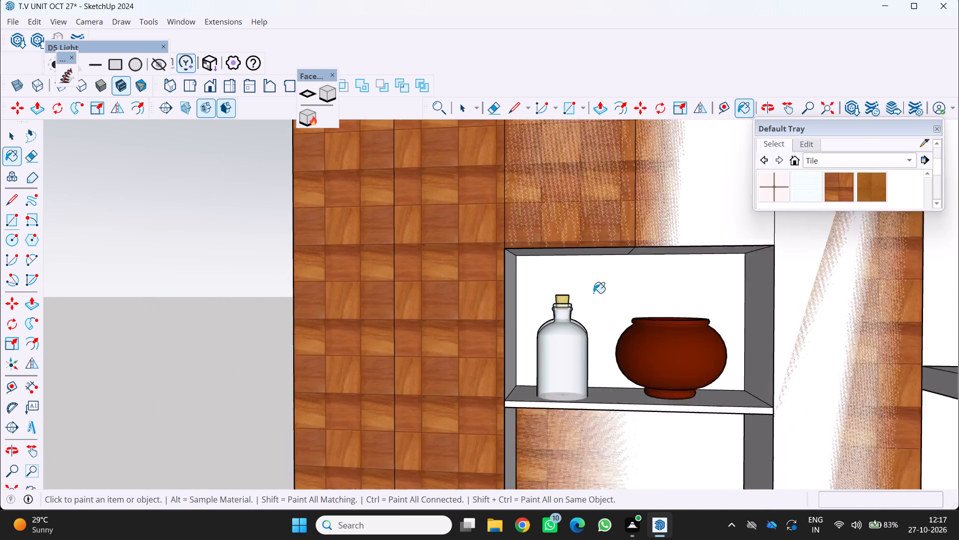
{"action": "scroll", "coordinate": [593, 293], "scroll_direction": "up", "scroll_amount": 4}
{"action": "left_click", "coordinate": [592, 290]}
{"action": "scroll", "coordinate": [592, 288], "scroll_direction": "down", "scroll_amount": 12}
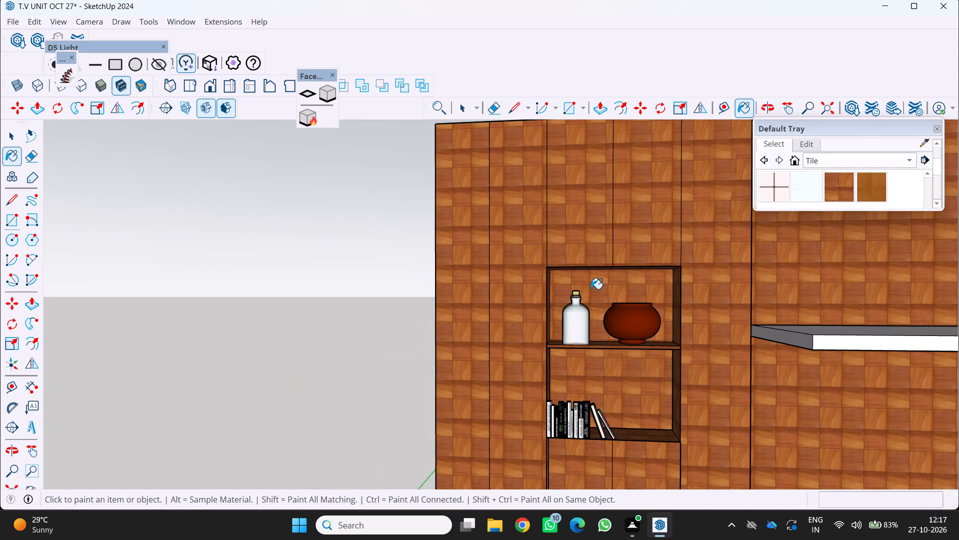
{"action": "scroll", "coordinate": [591, 289], "scroll_direction": "down", "scroll_amount": 18}
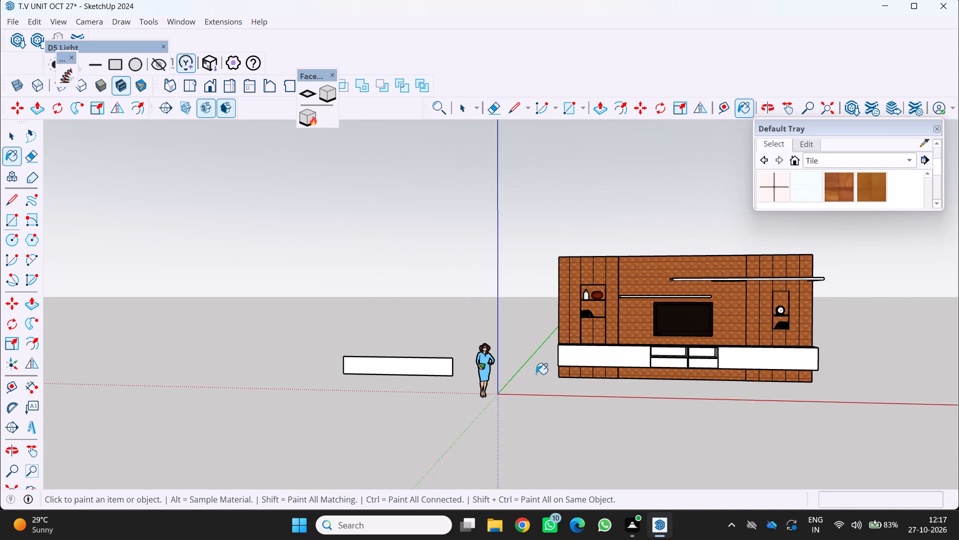
Examine the whole TV unit and its wall panelling from several angles.
{"action": "middle_click_drag", "start_coordinate": [596, 403], "coordinate": [559, 426]}
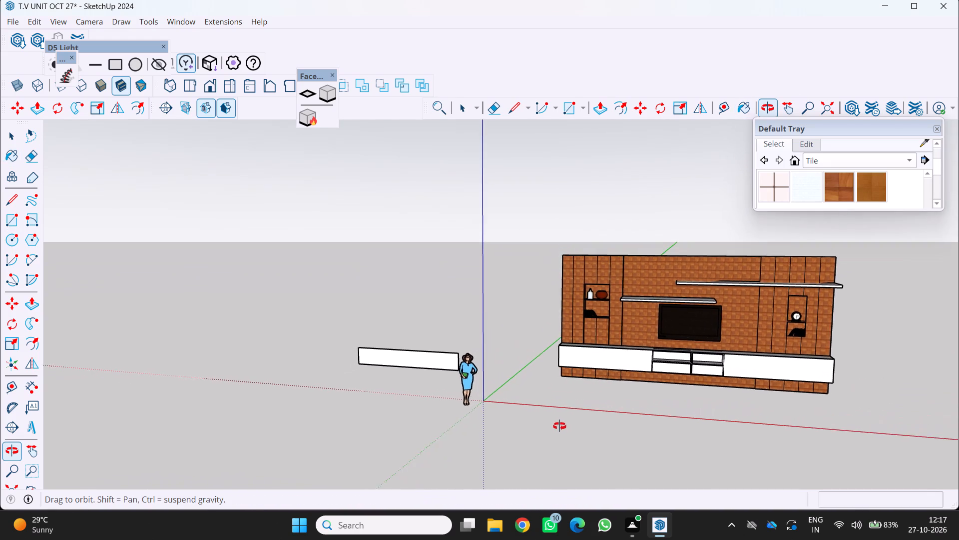
{"action": "middle_click_drag", "start_coordinate": [559, 426], "coordinate": [552, 434]}
{"action": "middle_click", "coordinate": [552, 434]}
{"action": "middle_click", "coordinate": [552, 434]}
{"action": "middle_click", "coordinate": [552, 434]}
{"action": "scroll", "coordinate": [568, 375], "scroll_direction": "down", "scroll_amount": 3}
{"action": "middle_click_drag", "start_coordinate": [566, 381], "coordinate": [607, 419]}
{"action": "scroll", "coordinate": [569, 382], "scroll_direction": "up", "scroll_amount": 1}
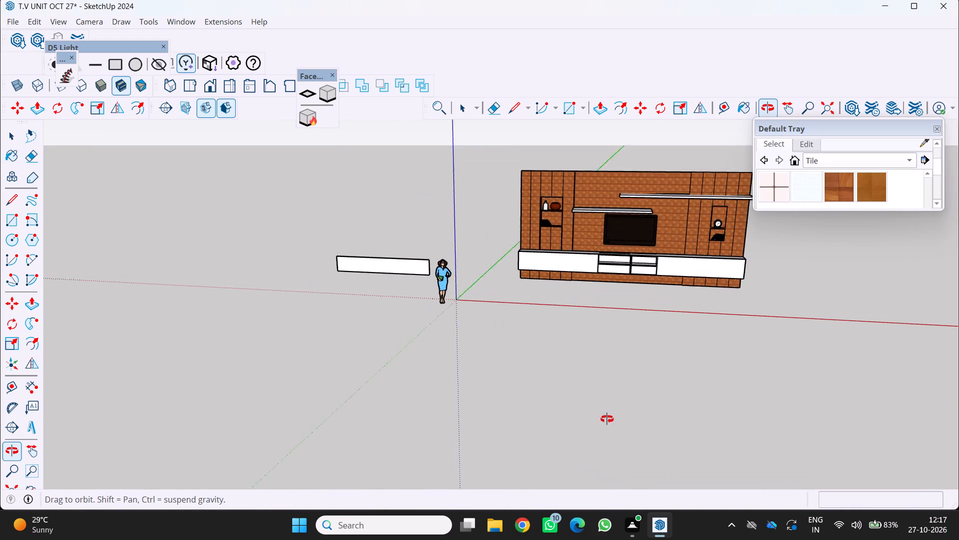
{"action": "middle_click_drag", "start_coordinate": [607, 419], "coordinate": [608, 420]}
{"action": "middle_click", "coordinate": [608, 420]}
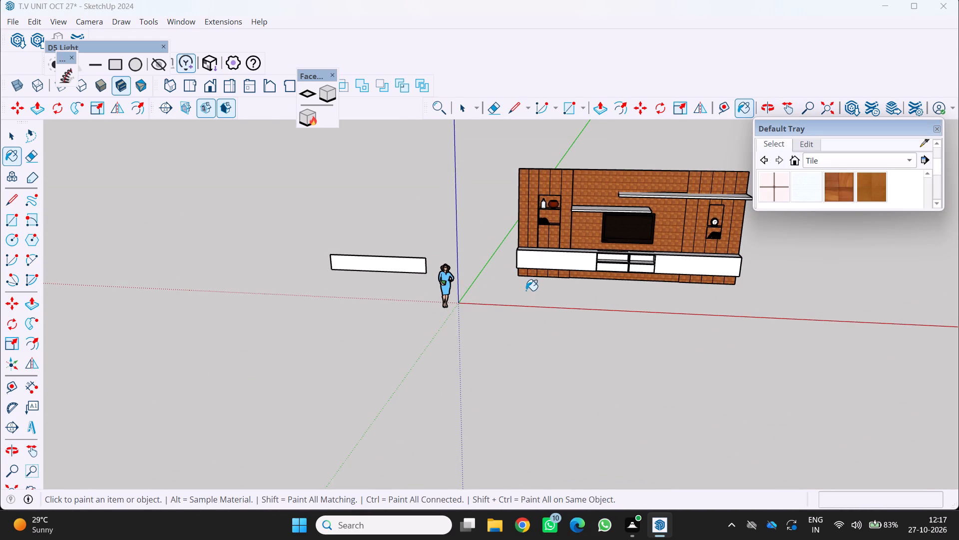
{"action": "middle_click_drag", "start_coordinate": [534, 293], "coordinate": [507, 302]}
{"action": "middle_click", "coordinate": [506, 303]}
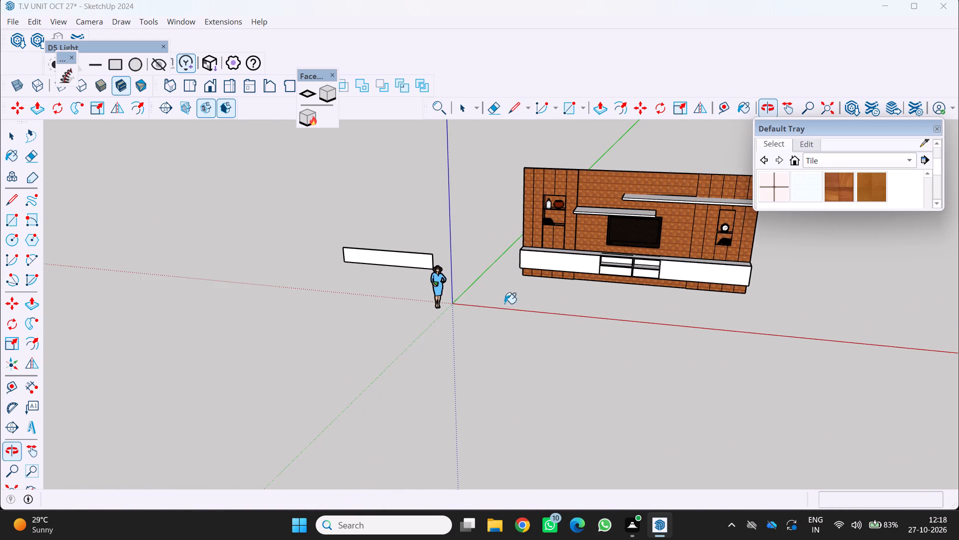
{"action": "middle_click_drag", "start_coordinate": [520, 230], "coordinate": [493, 184]}
{"action": "scroll", "coordinate": [548, 173], "scroll_direction": "up", "scroll_amount": 1}
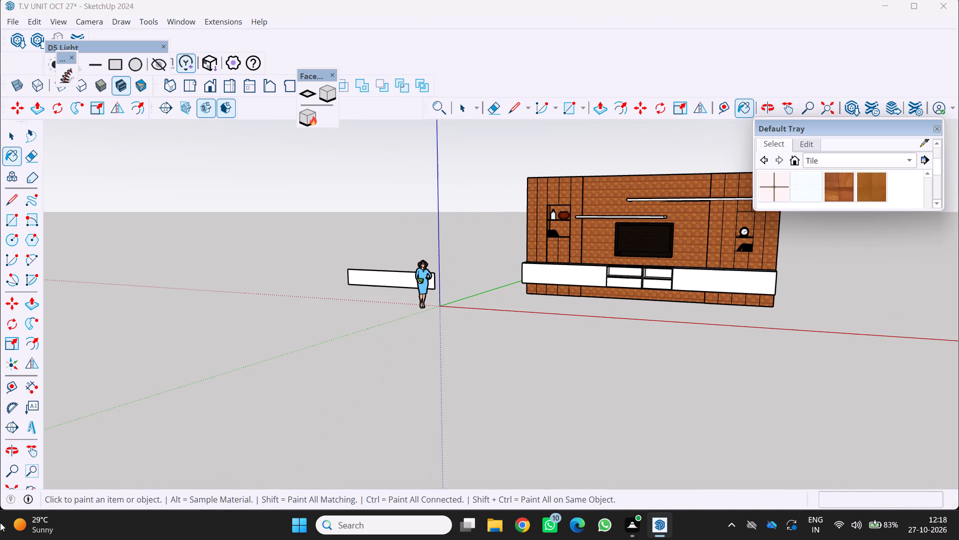
Draw a rectangle about 16' 2" by 11' 8" over the central wall behind the TV, between the side panels down to the cabinet top.
{"action": "left_click", "coordinate": [7, 220]}
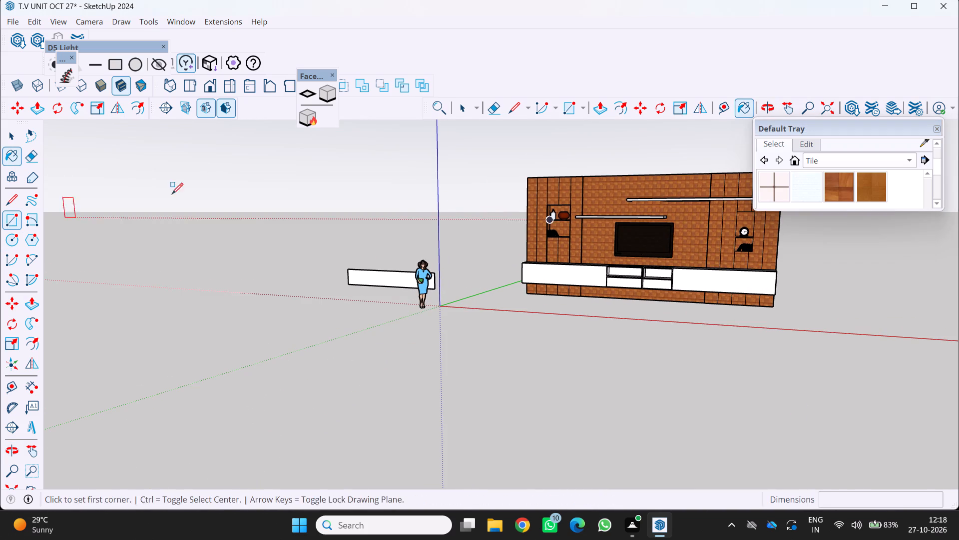
{"action": "scroll", "coordinate": [562, 181], "scroll_direction": "up", "scroll_amount": 5}
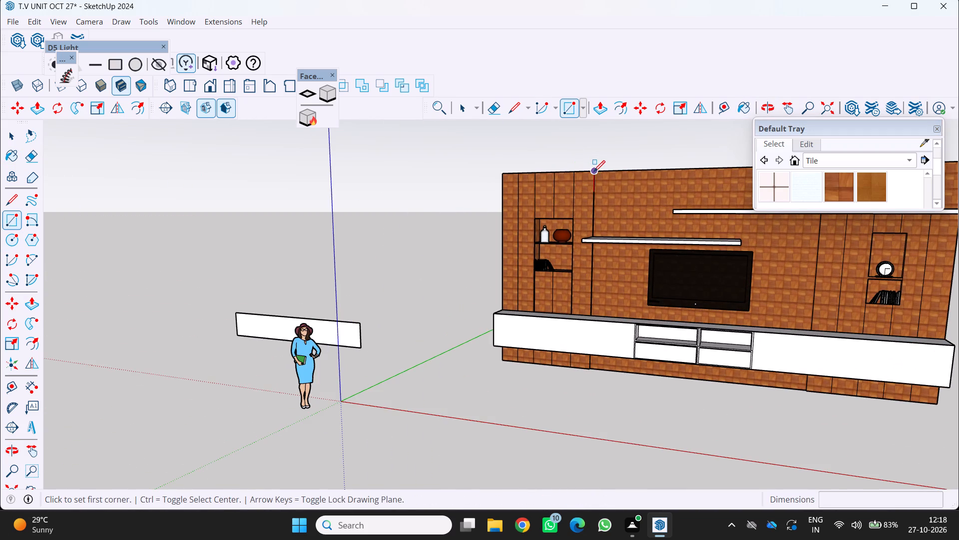
{"action": "left_click", "coordinate": [594, 171]}
{"action": "scroll", "coordinate": [744, 269], "scroll_direction": "down", "scroll_amount": 4}
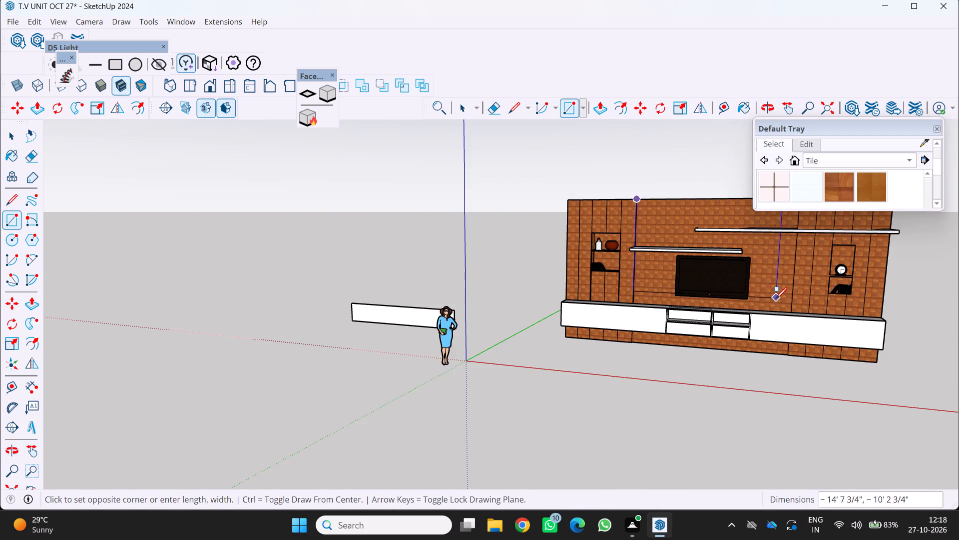
{"action": "scroll", "coordinate": [784, 310], "scroll_direction": "up", "scroll_amount": 10}
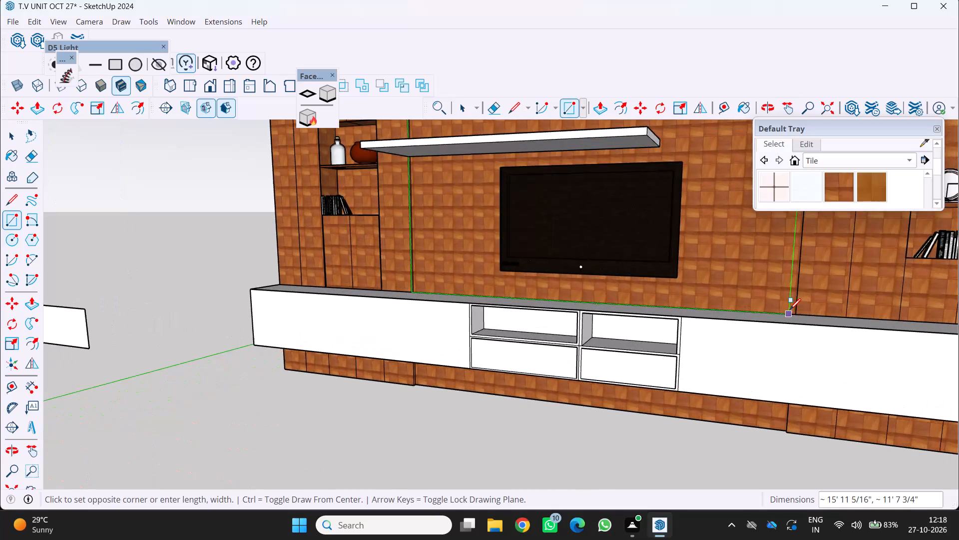
{"action": "scroll", "coordinate": [790, 309], "scroll_direction": "up", "scroll_amount": 4}
{"action": "left_click", "coordinate": [798, 319]}
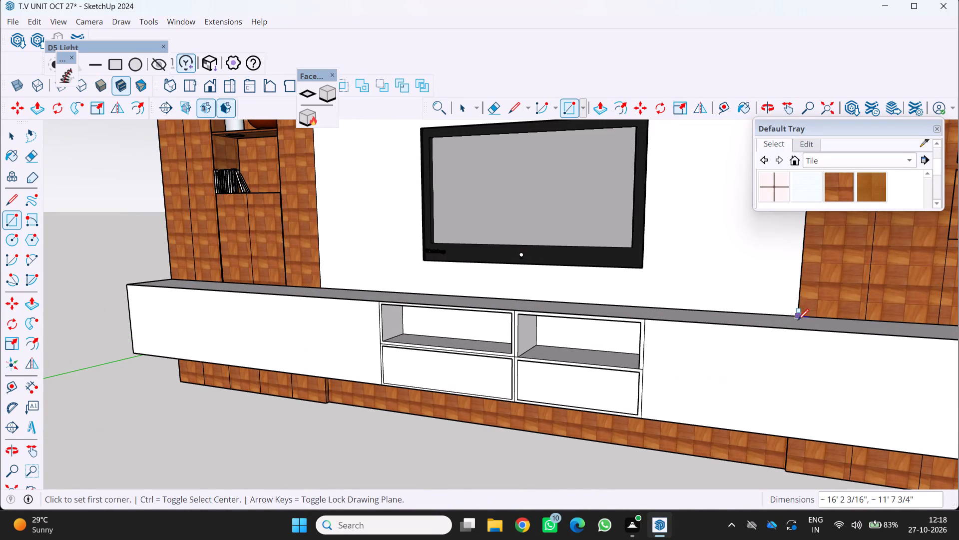
{"action": "scroll", "coordinate": [793, 315], "scroll_direction": "down", "scroll_amount": 16}
{"action": "scroll", "coordinate": [585, 366], "scroll_direction": "down", "scroll_amount": 4}
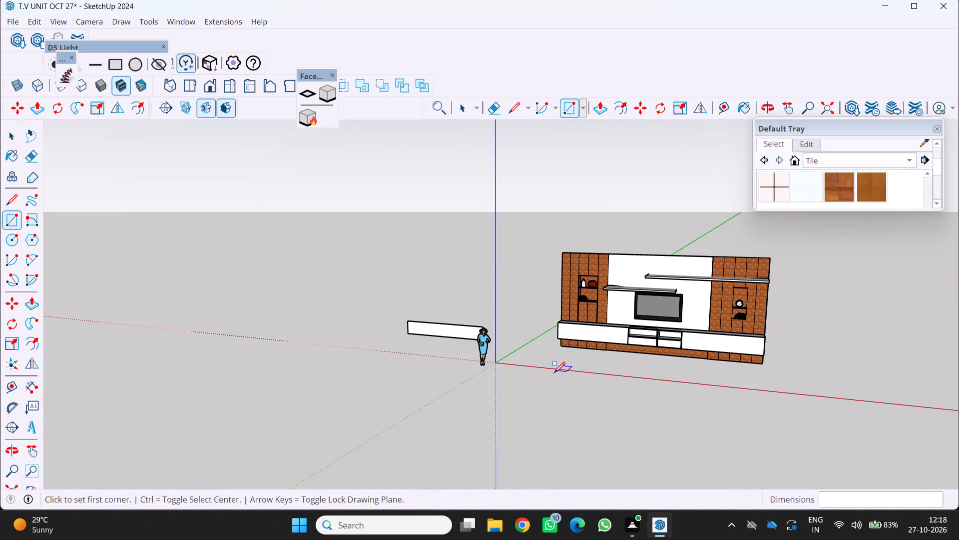
Draw a rectangle about 16' 1" by 1' 9" over the central plinth below the cabinet, between the parquet side panels.
{"action": "middle_click_drag", "start_coordinate": [551, 375], "coordinate": [525, 350]}
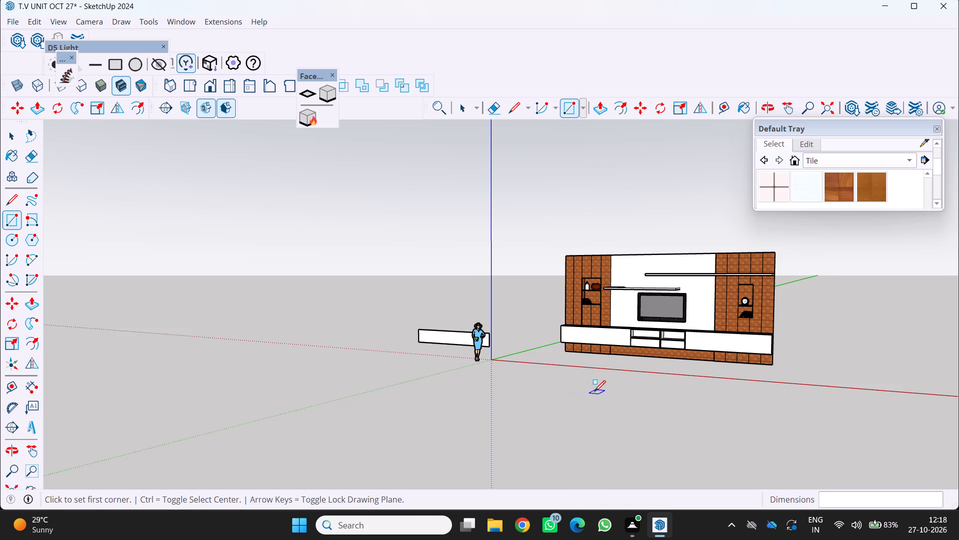
{"action": "scroll", "coordinate": [598, 353], "scroll_direction": "up", "scroll_amount": 5}
{"action": "middle_click_drag", "start_coordinate": [635, 365], "coordinate": [635, 337]}
{"action": "scroll", "coordinate": [630, 338], "scroll_direction": "up", "scroll_amount": 8}
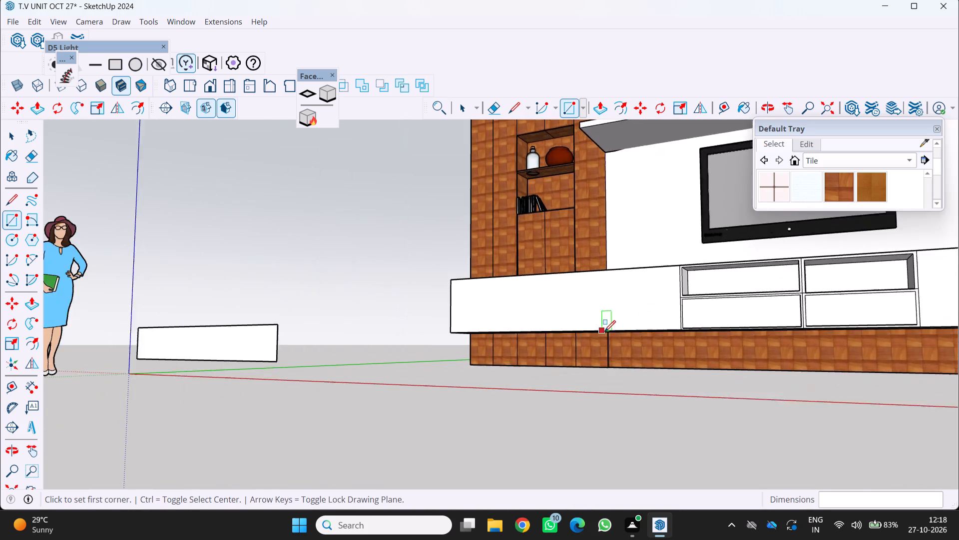
{"action": "scroll", "coordinate": [604, 331], "scroll_direction": "up", "scroll_amount": 19}
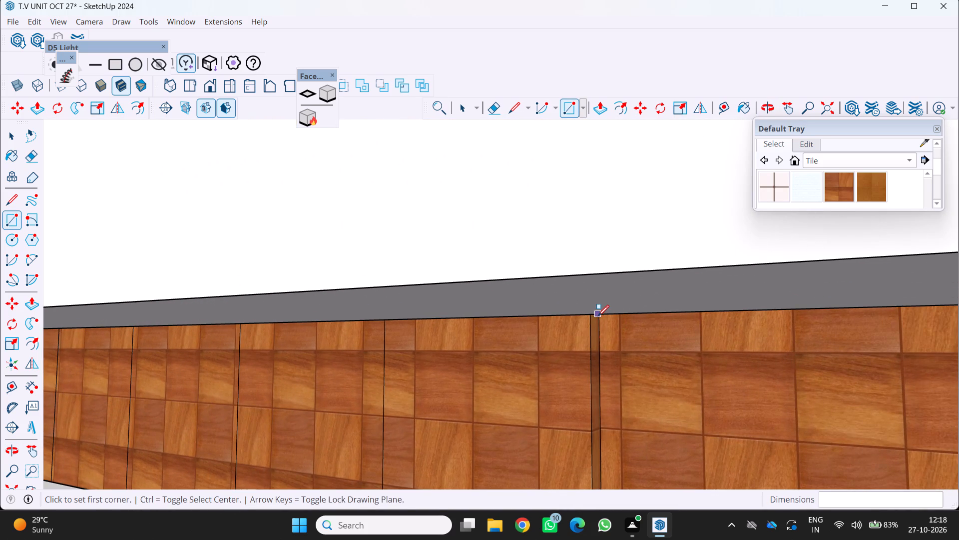
{"action": "left_click", "coordinate": [599, 314]}
{"action": "scroll", "coordinate": [601, 313], "scroll_direction": "down", "scroll_amount": 13}
{"action": "scroll", "coordinate": [656, 368], "scroll_direction": "down", "scroll_amount": 11}
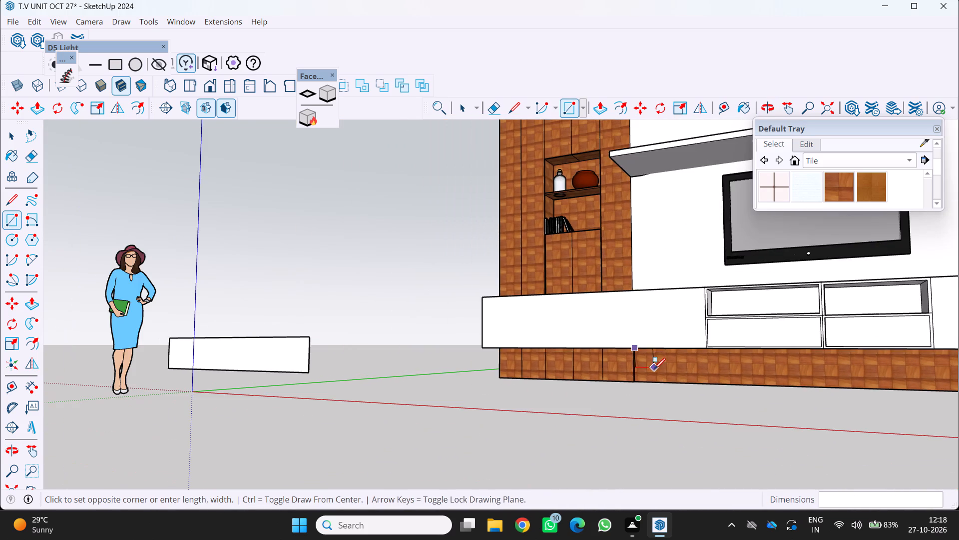
{"action": "scroll", "coordinate": [688, 403], "scroll_direction": "down", "scroll_amount": 13}
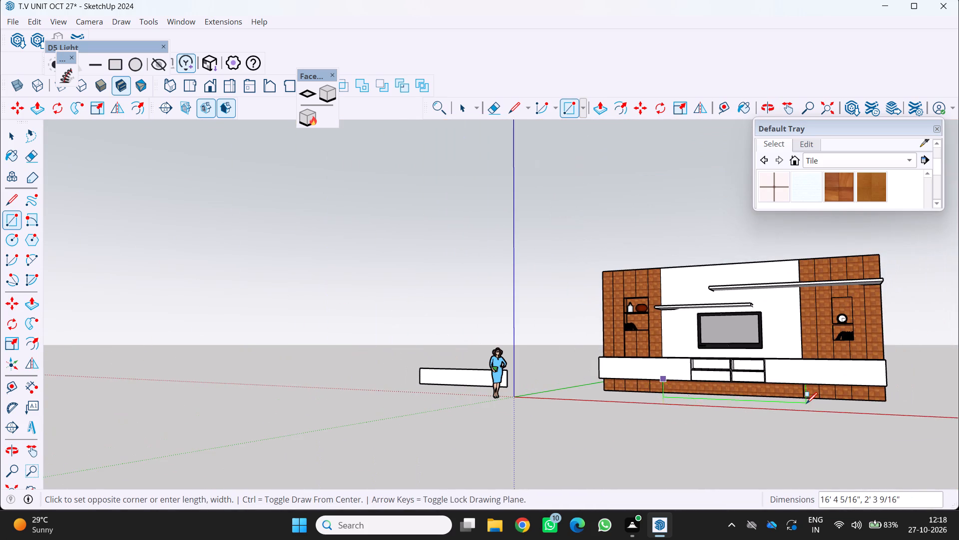
{"action": "scroll", "coordinate": [806, 403], "scroll_direction": "up", "scroll_amount": 20}
{"action": "scroll", "coordinate": [806, 403], "scroll_direction": "up", "scroll_amount": 9}
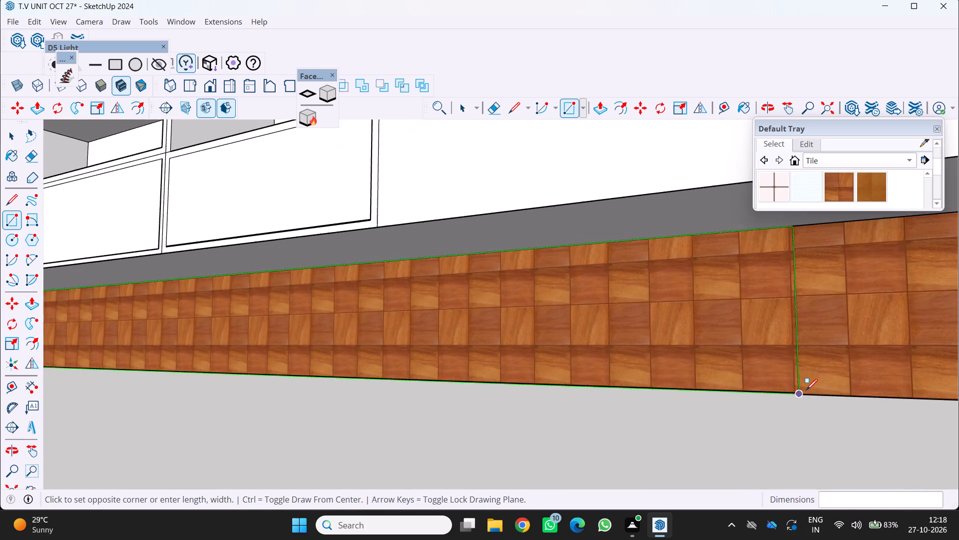
{"action": "scroll", "coordinate": [806, 390], "scroll_direction": "up", "scroll_amount": 5}
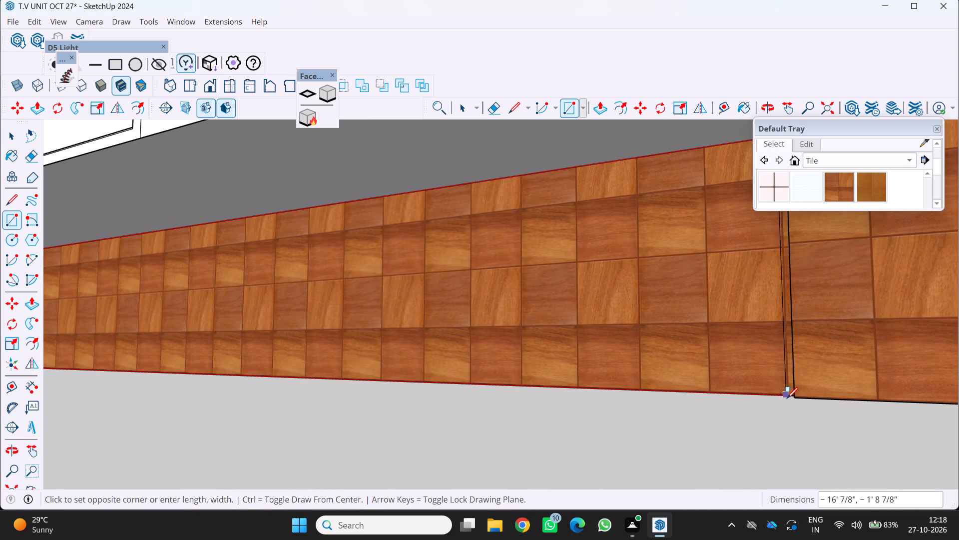
{"action": "left_click", "coordinate": [789, 398]}
{"action": "scroll", "coordinate": [787, 396], "scroll_direction": "down", "scroll_amount": 20}
{"action": "scroll", "coordinate": [787, 396], "scroll_direction": "down", "scroll_amount": 1}
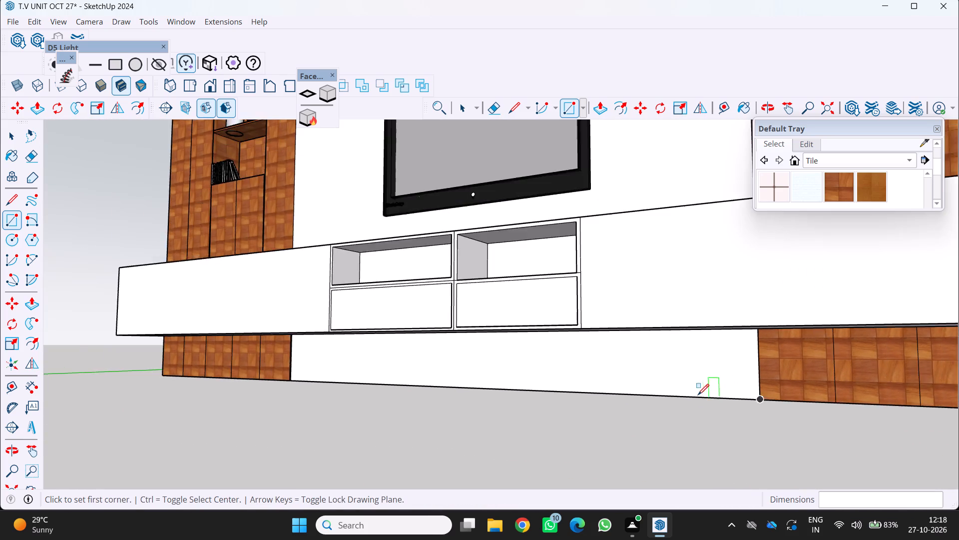
{"action": "scroll", "coordinate": [698, 395], "scroll_direction": "down", "scroll_amount": 9}
{"action": "scroll", "coordinate": [591, 370], "scroll_direction": "down", "scroll_amount": 5}
{"action": "scroll", "coordinate": [513, 398], "scroll_direction": "down", "scroll_amount": 3}
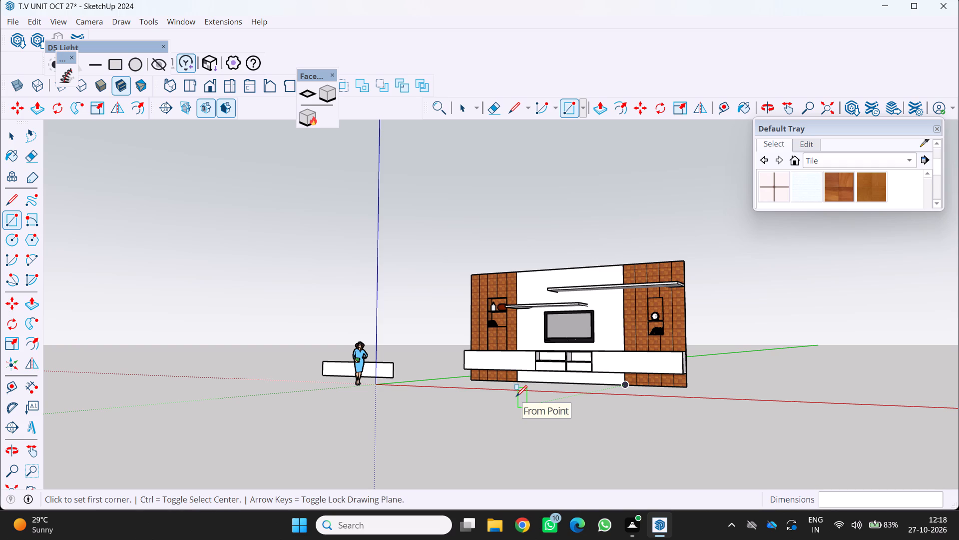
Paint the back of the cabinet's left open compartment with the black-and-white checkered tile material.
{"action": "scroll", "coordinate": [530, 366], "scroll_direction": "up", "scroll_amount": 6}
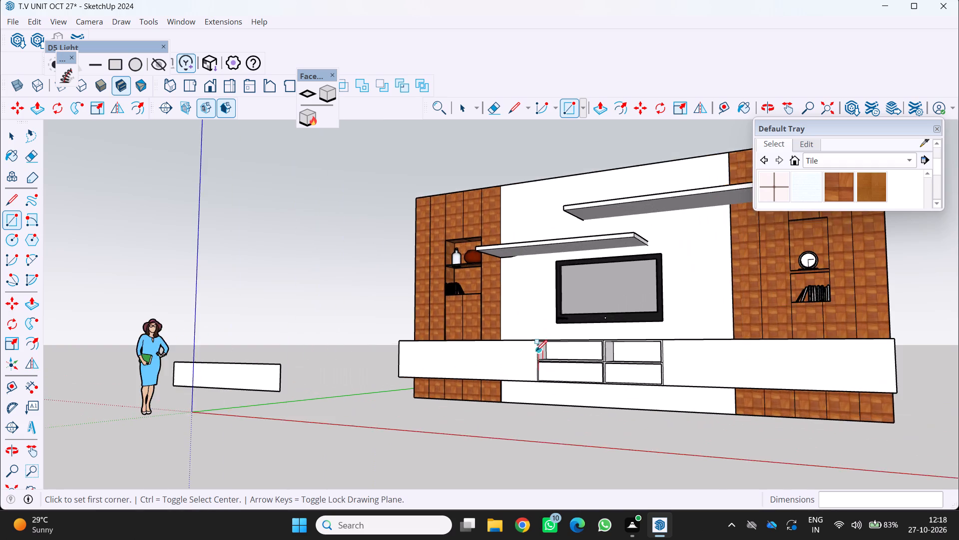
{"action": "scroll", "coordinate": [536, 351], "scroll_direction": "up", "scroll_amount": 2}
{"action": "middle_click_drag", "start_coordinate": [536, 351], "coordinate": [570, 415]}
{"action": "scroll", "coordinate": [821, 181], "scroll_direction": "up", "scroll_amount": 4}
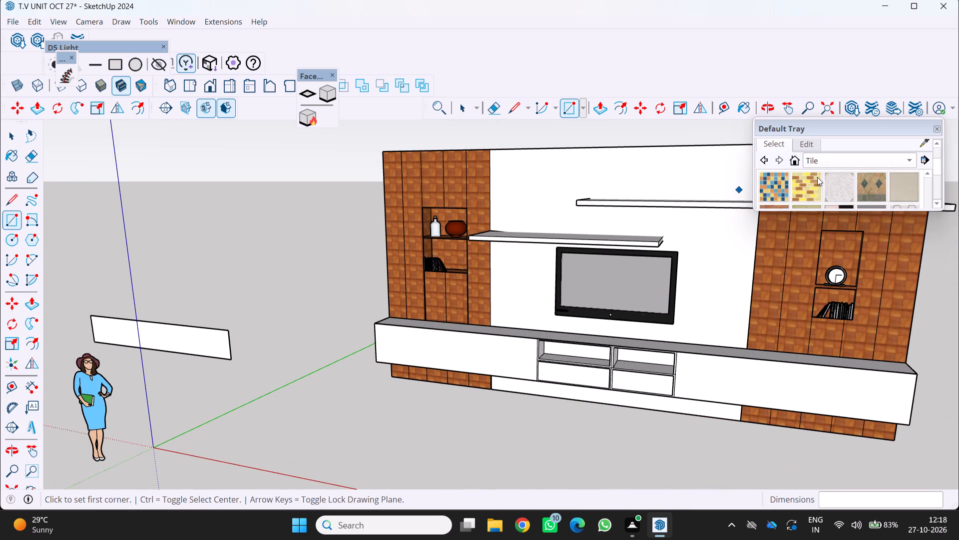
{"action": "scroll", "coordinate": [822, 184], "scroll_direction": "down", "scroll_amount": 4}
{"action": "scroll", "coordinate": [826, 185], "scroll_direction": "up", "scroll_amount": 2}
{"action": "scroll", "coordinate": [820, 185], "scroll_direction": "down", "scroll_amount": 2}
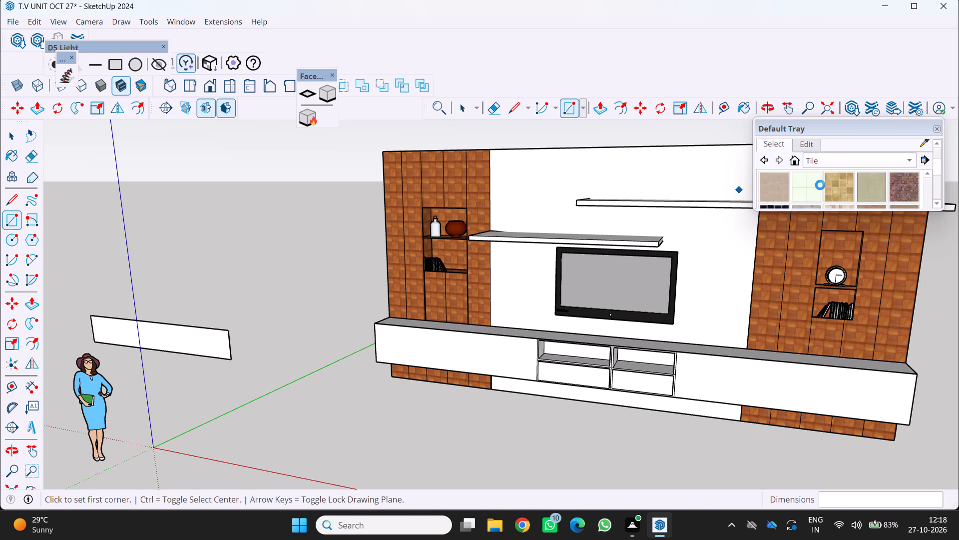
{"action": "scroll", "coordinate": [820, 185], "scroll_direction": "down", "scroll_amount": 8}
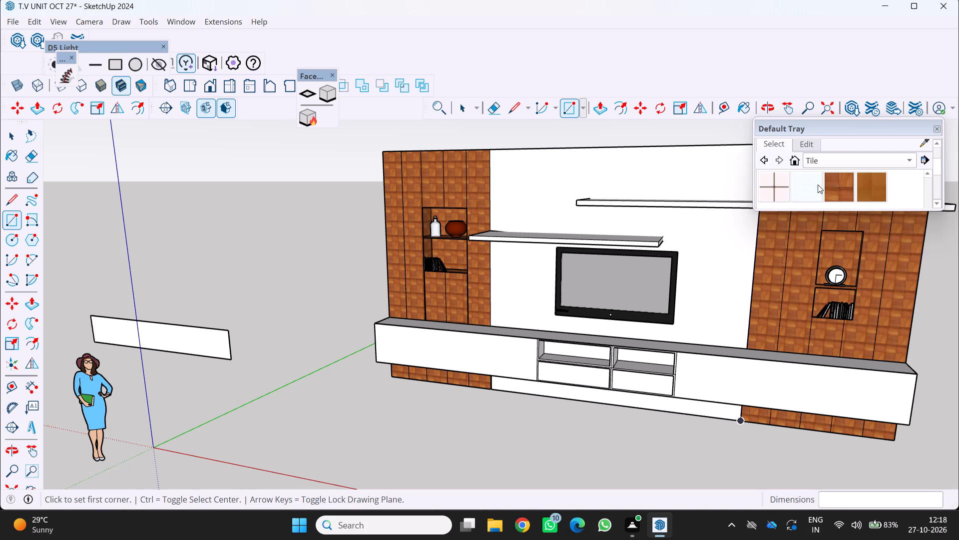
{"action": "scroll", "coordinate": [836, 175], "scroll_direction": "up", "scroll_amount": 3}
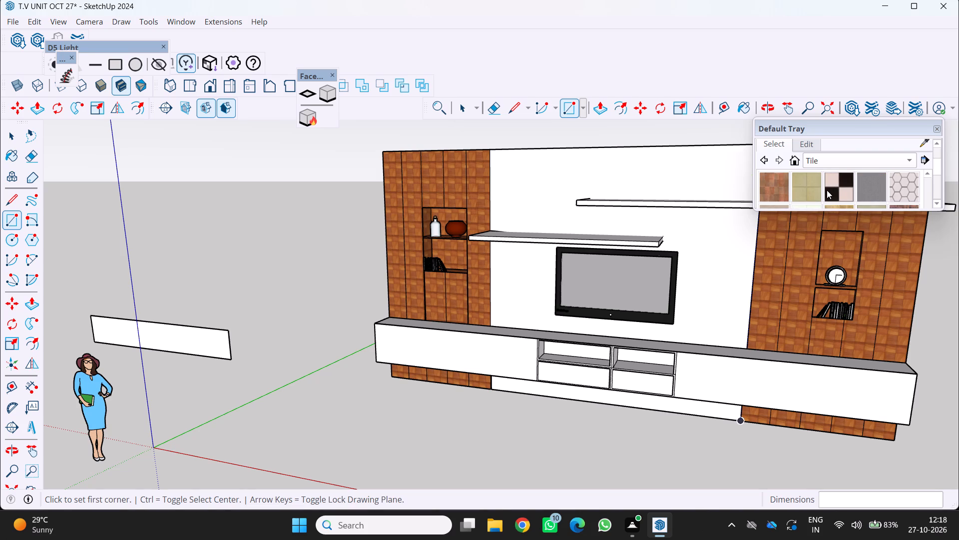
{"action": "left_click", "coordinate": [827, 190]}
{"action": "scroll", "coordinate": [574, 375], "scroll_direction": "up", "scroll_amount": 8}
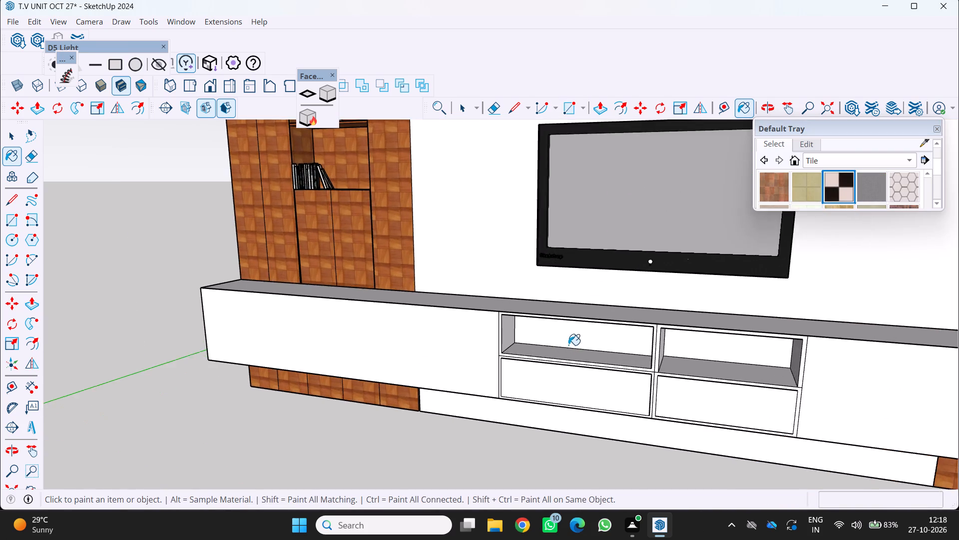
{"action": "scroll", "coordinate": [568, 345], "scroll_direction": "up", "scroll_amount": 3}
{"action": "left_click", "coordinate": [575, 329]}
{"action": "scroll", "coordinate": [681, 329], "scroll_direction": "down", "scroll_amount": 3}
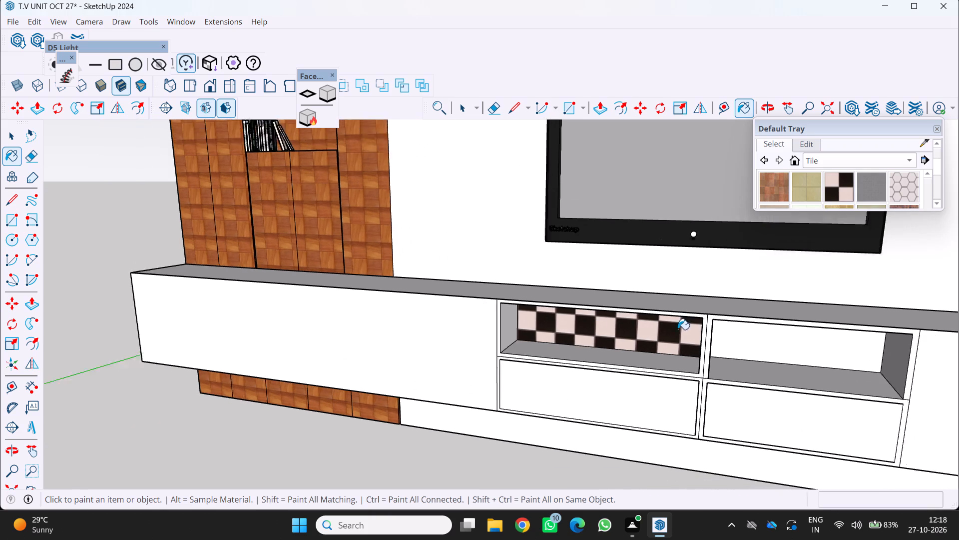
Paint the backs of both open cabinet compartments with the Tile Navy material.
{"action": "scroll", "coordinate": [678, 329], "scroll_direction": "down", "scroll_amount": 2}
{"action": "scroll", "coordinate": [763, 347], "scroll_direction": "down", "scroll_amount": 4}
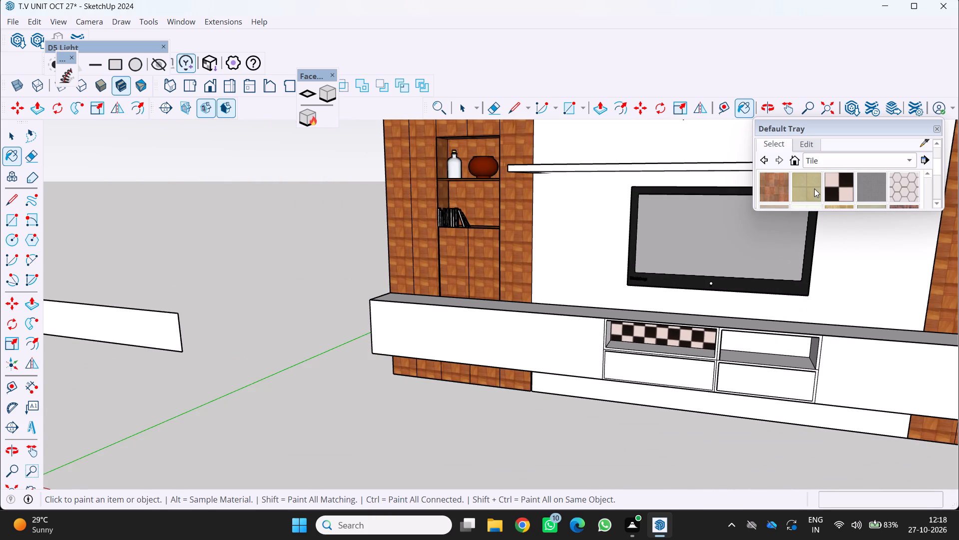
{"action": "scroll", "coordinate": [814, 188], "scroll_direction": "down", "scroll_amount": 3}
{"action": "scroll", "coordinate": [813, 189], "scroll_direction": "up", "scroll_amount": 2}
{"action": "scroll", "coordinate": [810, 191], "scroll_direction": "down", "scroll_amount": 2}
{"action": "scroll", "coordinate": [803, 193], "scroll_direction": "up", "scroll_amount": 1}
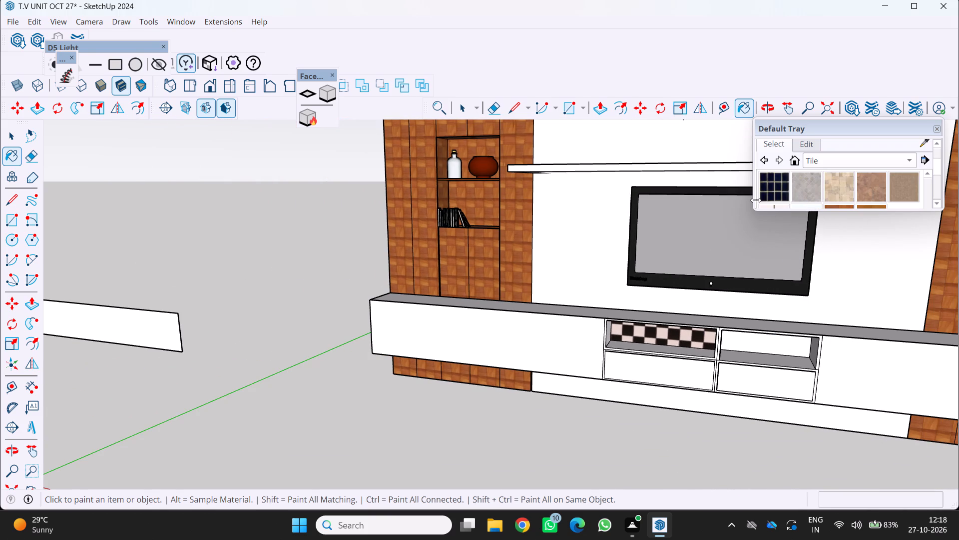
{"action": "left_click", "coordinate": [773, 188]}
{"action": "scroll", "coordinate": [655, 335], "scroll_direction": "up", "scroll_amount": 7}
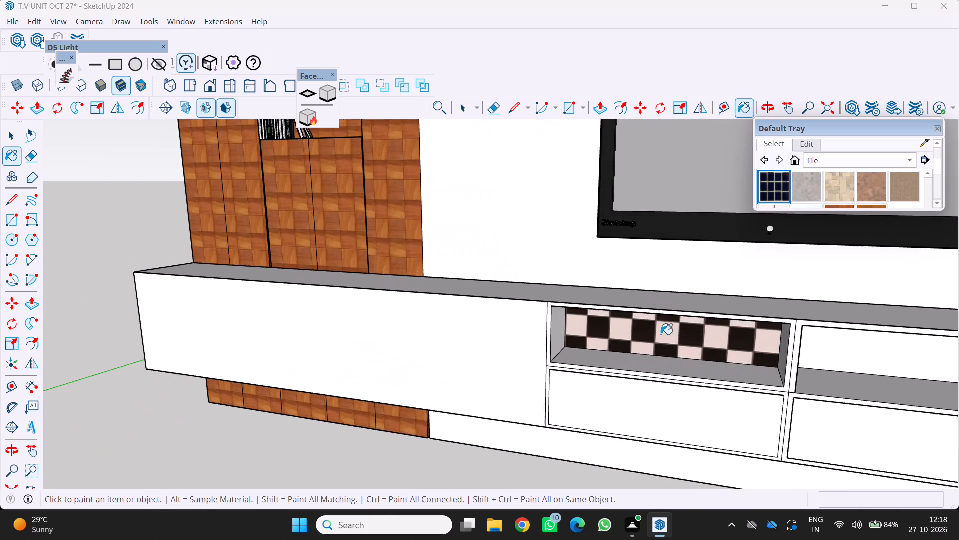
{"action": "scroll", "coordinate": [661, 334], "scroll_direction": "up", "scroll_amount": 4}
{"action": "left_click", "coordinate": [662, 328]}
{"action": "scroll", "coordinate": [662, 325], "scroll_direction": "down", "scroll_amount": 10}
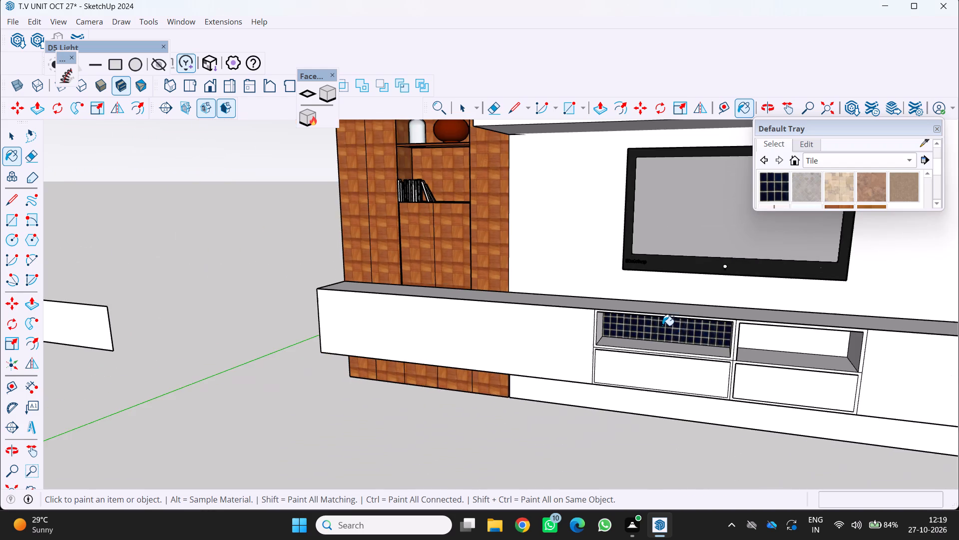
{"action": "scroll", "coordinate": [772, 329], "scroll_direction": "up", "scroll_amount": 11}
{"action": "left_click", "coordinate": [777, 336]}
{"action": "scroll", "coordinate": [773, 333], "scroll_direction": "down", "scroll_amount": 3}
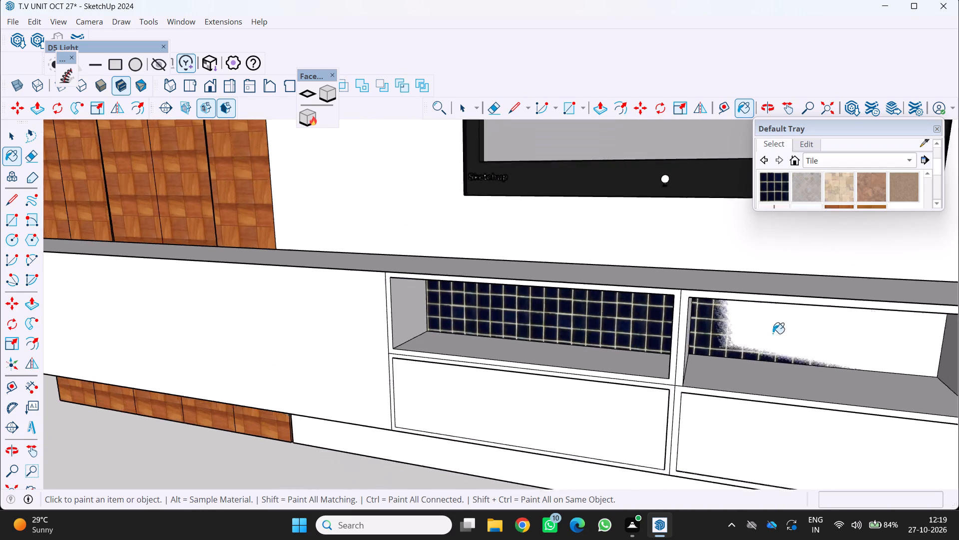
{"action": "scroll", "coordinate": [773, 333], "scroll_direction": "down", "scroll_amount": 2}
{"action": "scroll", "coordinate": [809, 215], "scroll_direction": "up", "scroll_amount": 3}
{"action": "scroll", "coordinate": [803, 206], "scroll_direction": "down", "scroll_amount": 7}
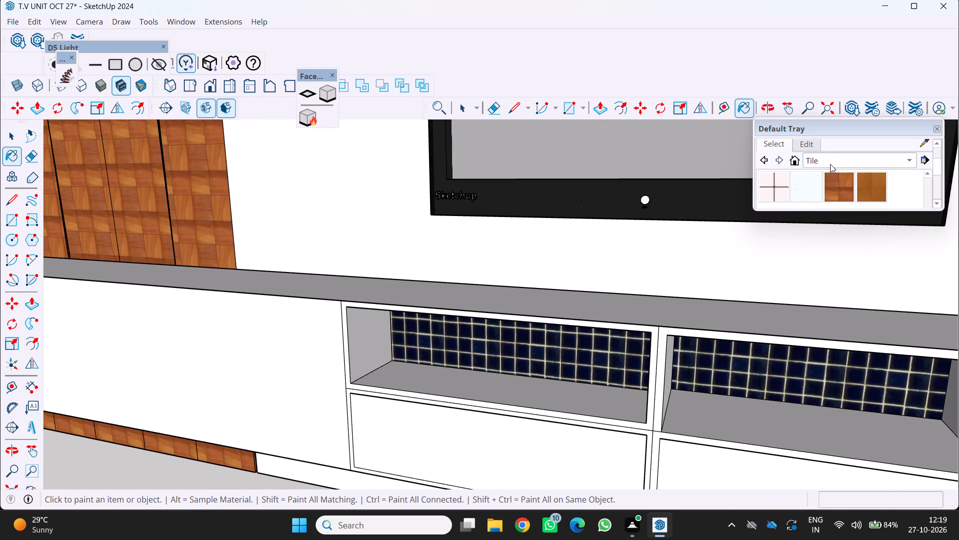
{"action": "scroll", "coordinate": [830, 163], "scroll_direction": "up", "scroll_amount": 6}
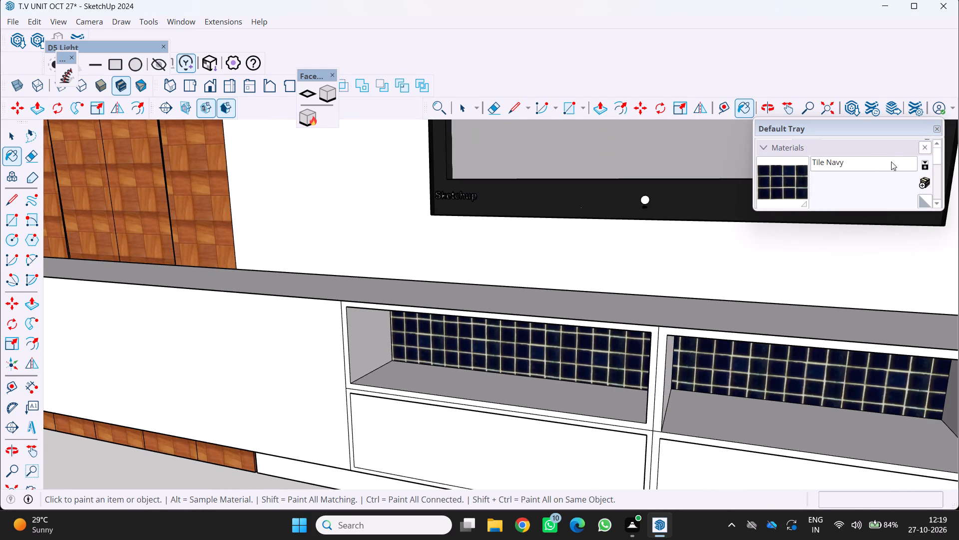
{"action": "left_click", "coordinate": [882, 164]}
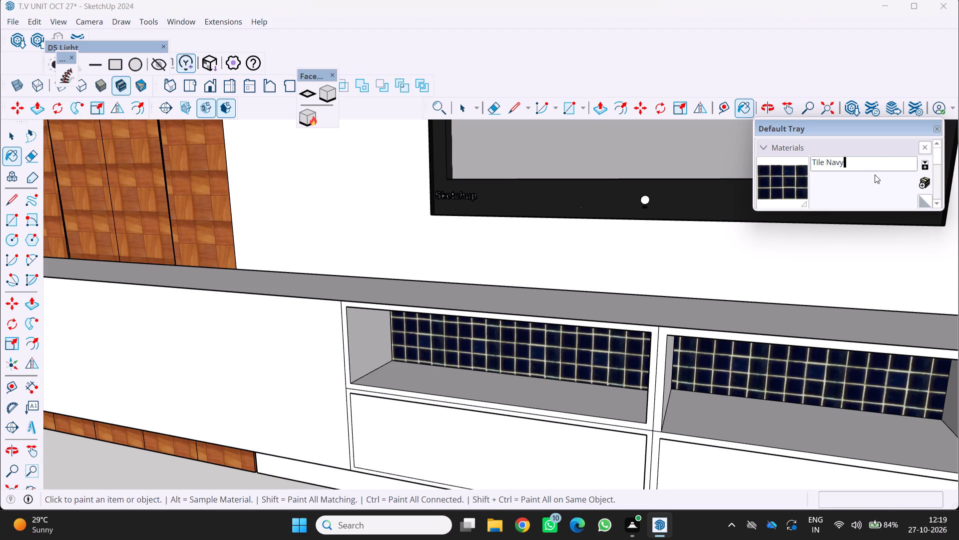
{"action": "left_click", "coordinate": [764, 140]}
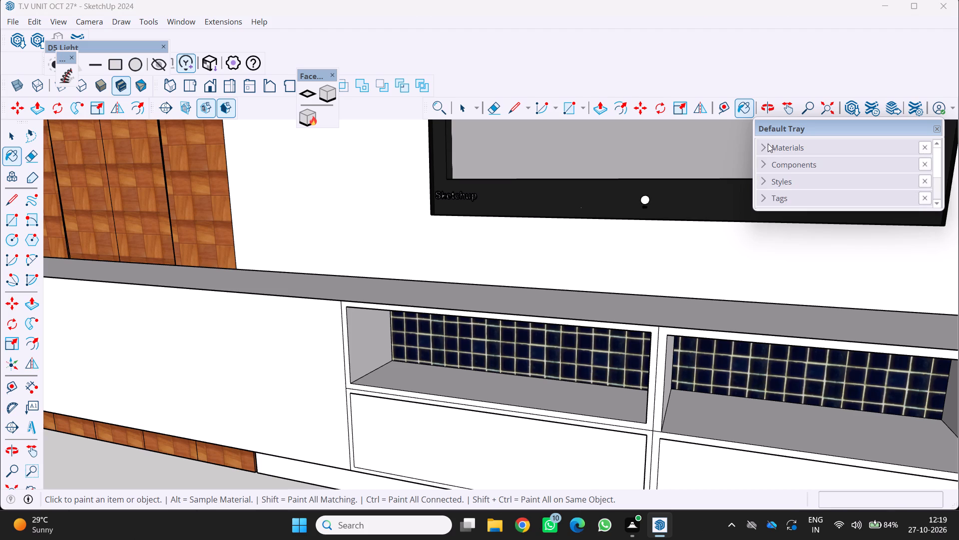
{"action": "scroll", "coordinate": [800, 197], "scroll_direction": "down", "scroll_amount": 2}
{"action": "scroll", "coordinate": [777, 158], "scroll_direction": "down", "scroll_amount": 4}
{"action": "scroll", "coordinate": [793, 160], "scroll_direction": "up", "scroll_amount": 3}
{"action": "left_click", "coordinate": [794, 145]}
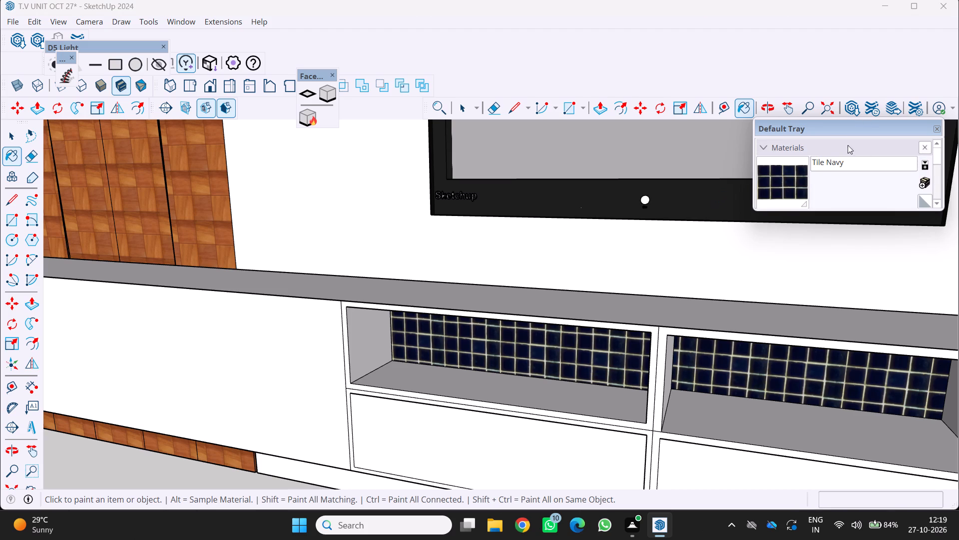
Paint the backs of both open cabinet compartments with the dark charcoal square tile material.
{"action": "scroll", "coordinate": [840, 141], "scroll_direction": "up", "scroll_amount": 3}
{"action": "scroll", "coordinate": [819, 166], "scroll_direction": "down", "scroll_amount": 4}
{"action": "scroll", "coordinate": [849, 162], "scroll_direction": "up", "scroll_amount": 3}
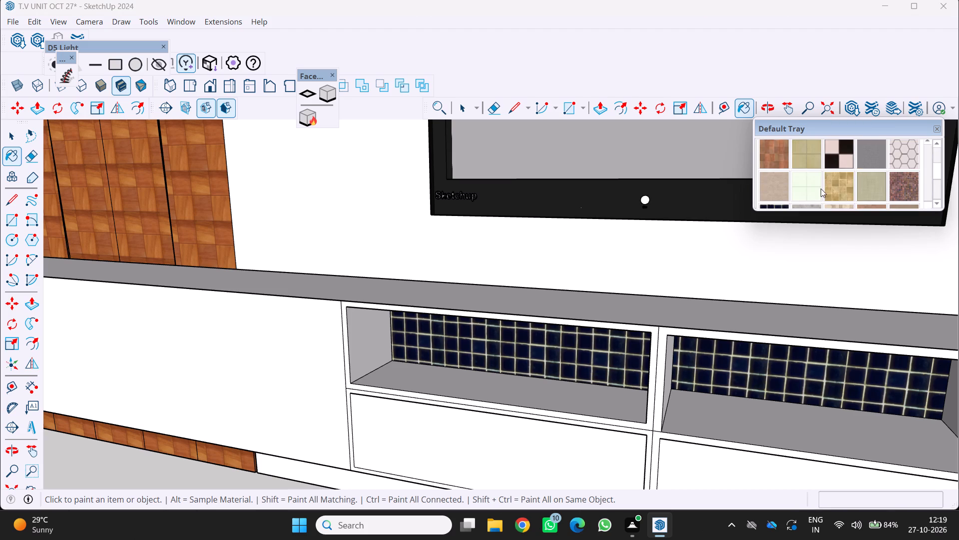
{"action": "scroll", "coordinate": [795, 161], "scroll_direction": "up", "scroll_amount": 4}
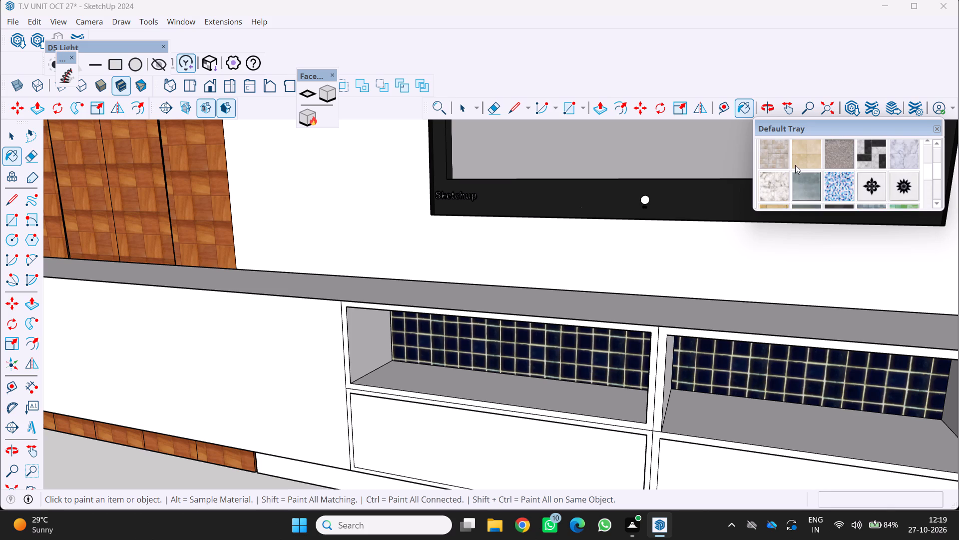
{"action": "scroll", "coordinate": [837, 149], "scroll_direction": "up", "scroll_amount": 3}
{"action": "scroll", "coordinate": [881, 155], "scroll_direction": "up", "scroll_amount": 3}
{"action": "scroll", "coordinate": [848, 163], "scroll_direction": "down", "scroll_amount": 3}
{"action": "left_click", "coordinate": [838, 178]}
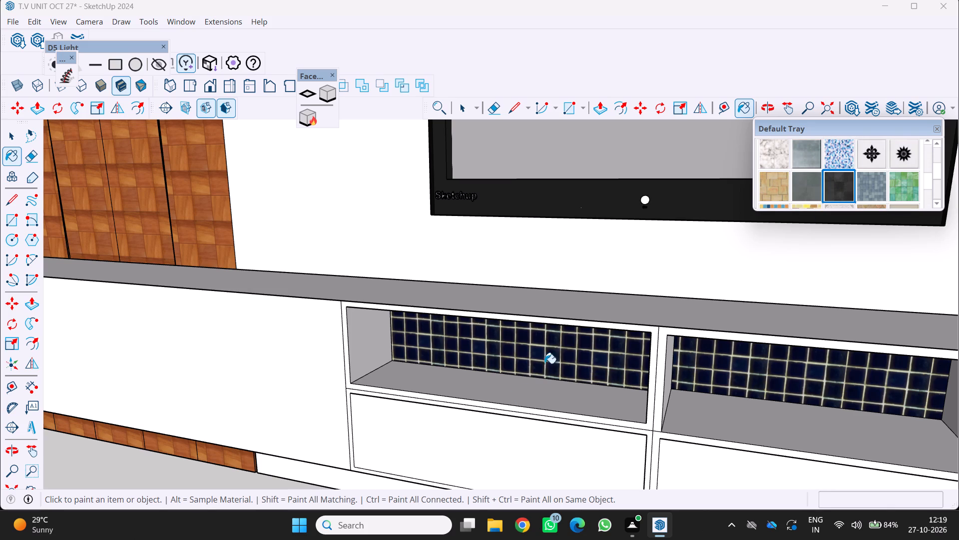
{"action": "left_click", "coordinate": [547, 355]}
{"action": "scroll", "coordinate": [547, 355], "scroll_direction": "down", "scroll_amount": 5}
{"action": "scroll", "coordinate": [653, 367], "scroll_direction": "up", "scroll_amount": 3}
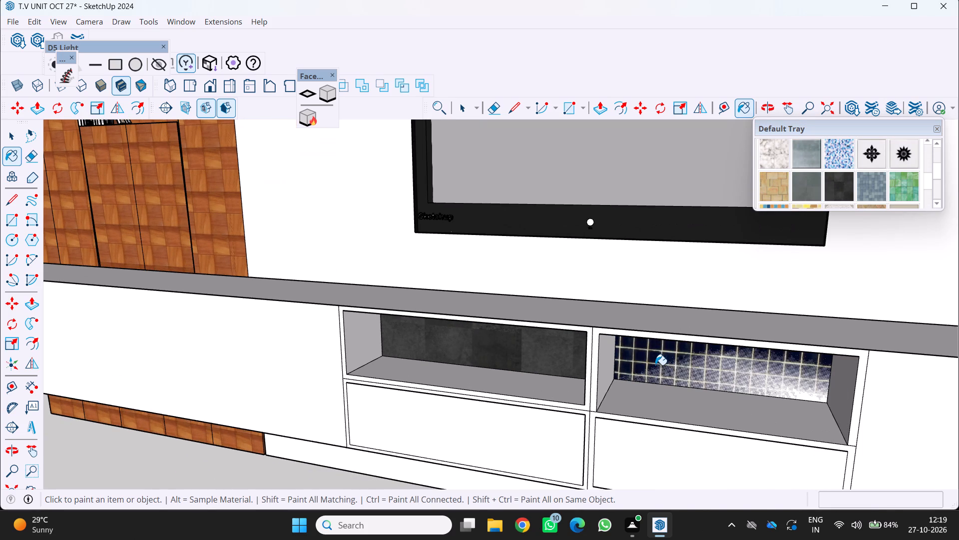
{"action": "left_click", "coordinate": [656, 364]}
{"action": "scroll", "coordinate": [650, 362], "scroll_direction": "down", "scroll_amount": 4}
{"action": "scroll", "coordinate": [560, 404], "scroll_direction": "down", "scroll_amount": 4}
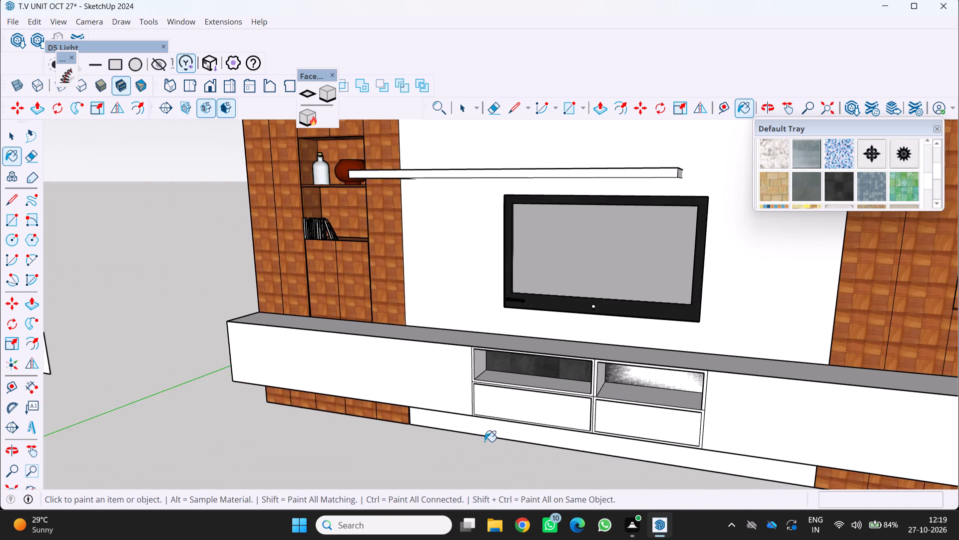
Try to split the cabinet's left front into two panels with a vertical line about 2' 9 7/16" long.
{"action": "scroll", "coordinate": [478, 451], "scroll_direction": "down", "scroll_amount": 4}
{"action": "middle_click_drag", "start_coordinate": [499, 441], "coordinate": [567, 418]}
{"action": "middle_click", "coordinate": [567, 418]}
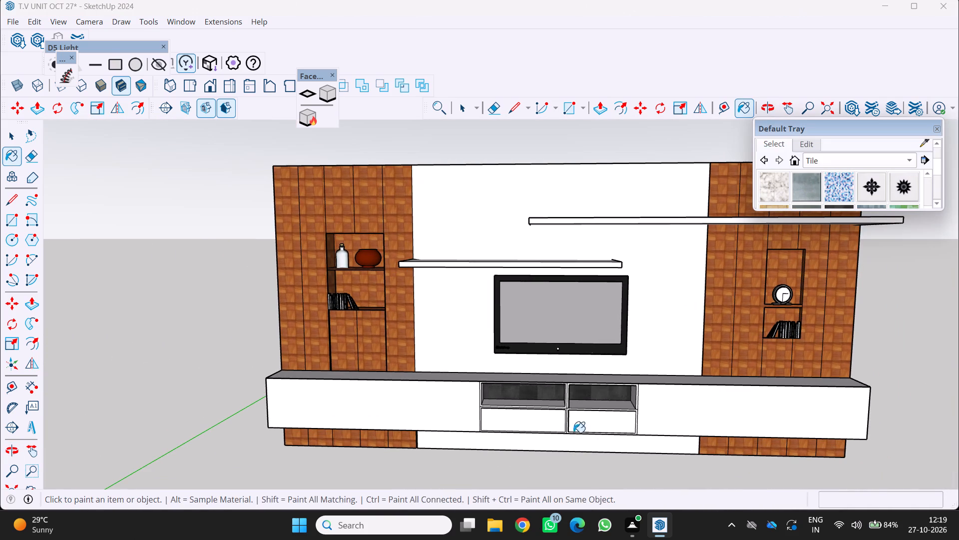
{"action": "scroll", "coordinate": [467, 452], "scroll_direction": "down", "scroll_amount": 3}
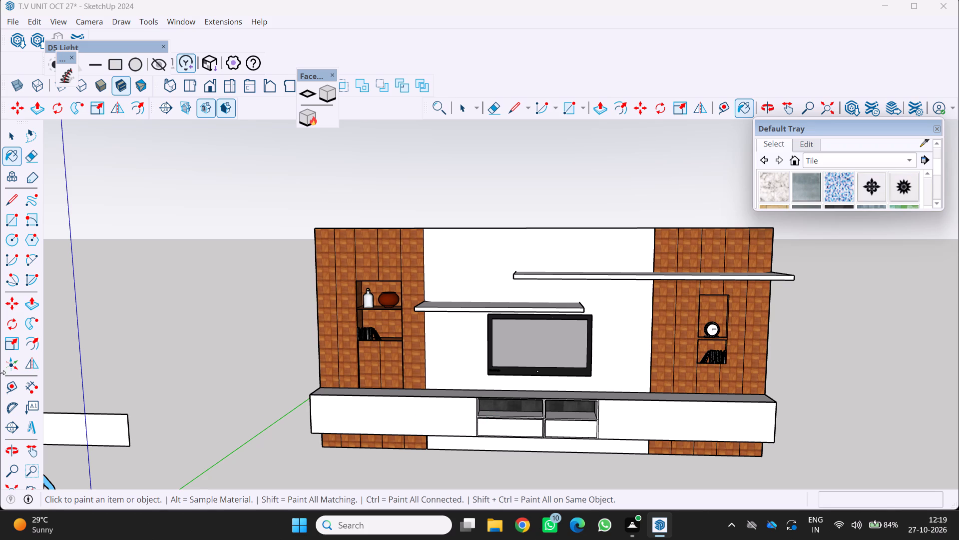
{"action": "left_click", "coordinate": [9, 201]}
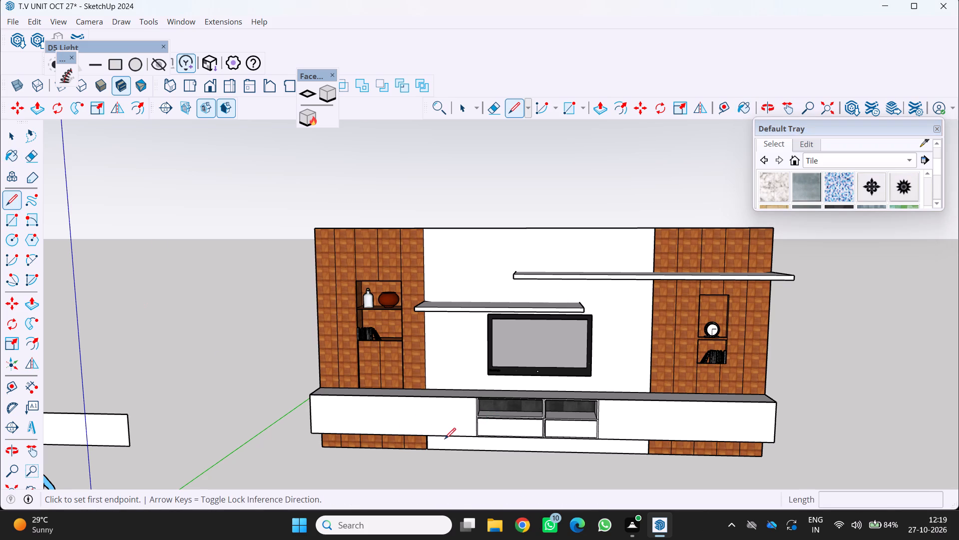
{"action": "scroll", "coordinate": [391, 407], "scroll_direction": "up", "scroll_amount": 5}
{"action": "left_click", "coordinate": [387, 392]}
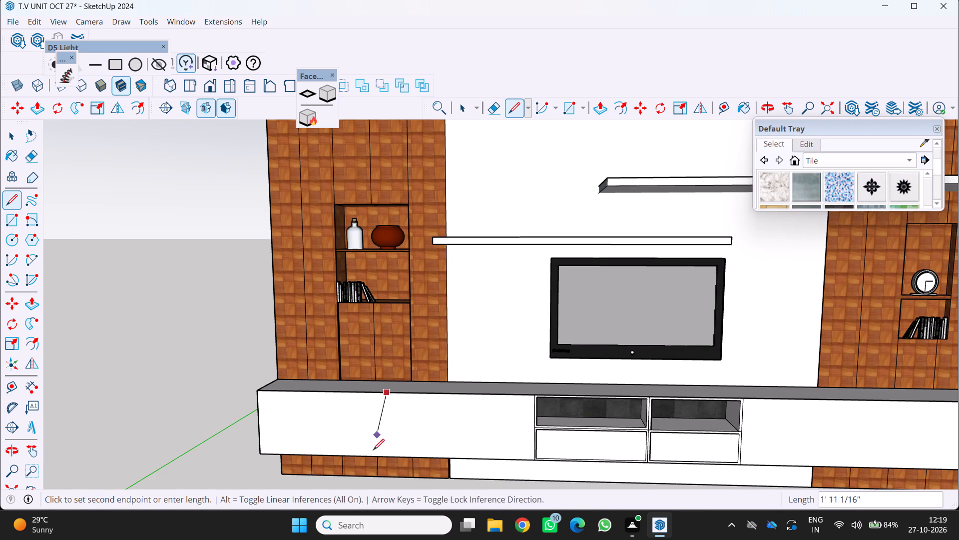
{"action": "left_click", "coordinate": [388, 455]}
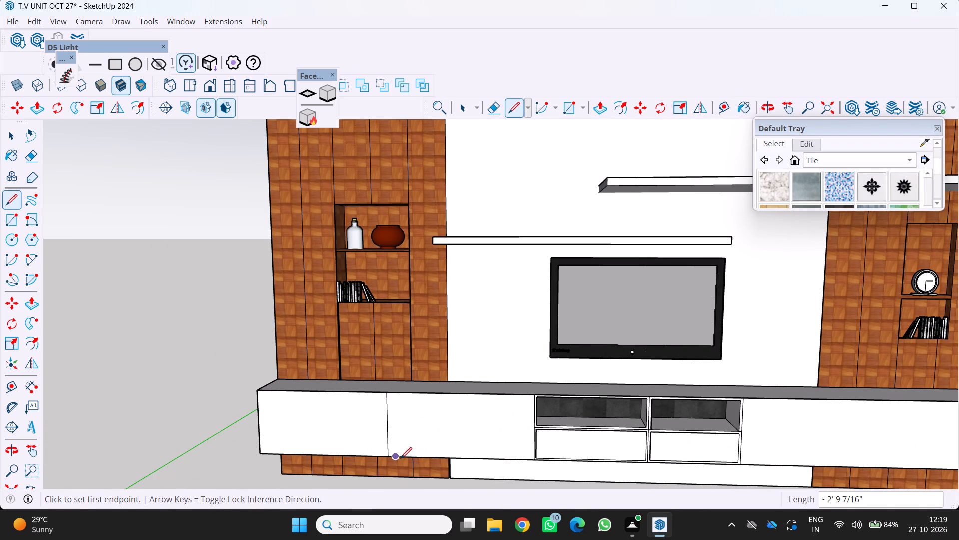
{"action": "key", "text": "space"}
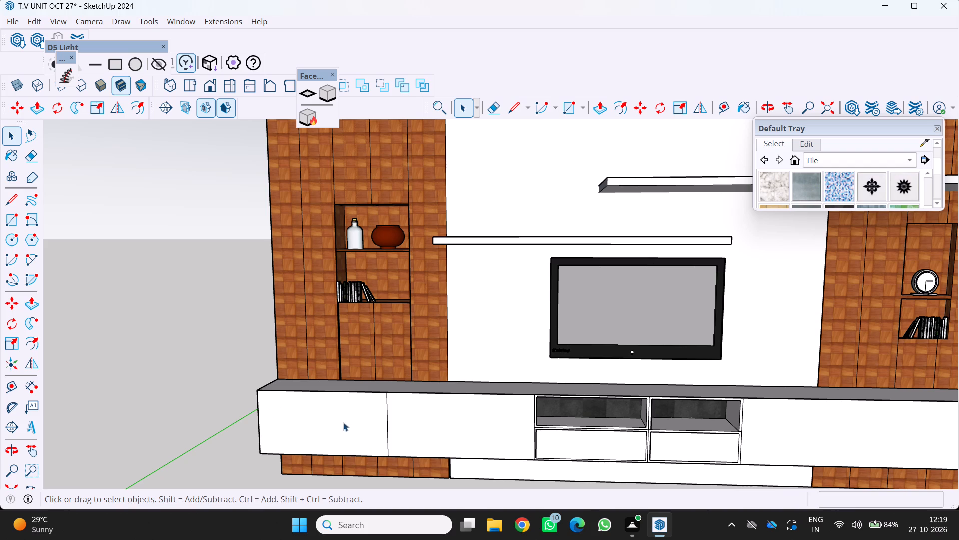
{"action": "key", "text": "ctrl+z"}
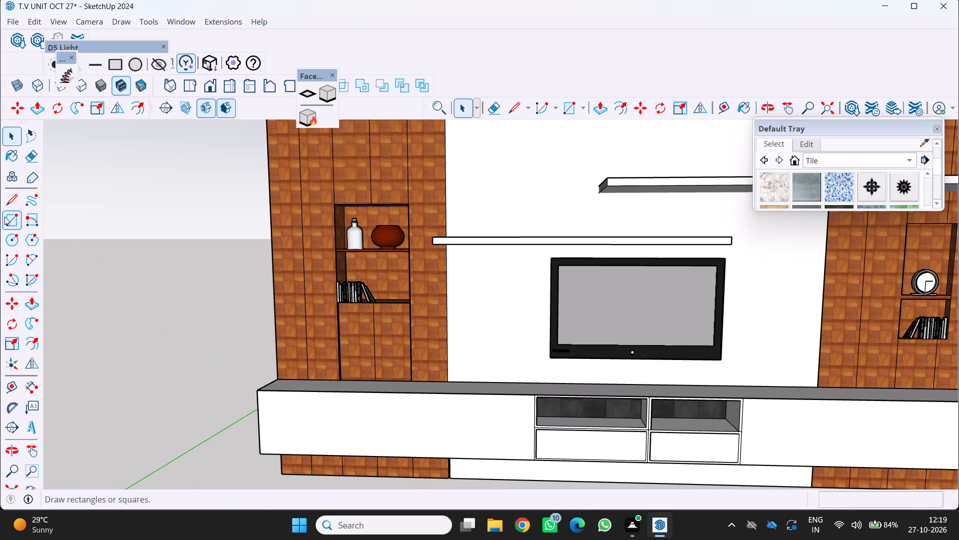
Divide the cabinet's left front with two adjacent rectangles, each about 5' 10 11/16" by 2' 9 7/16".
{"action": "key", "text": "r"}
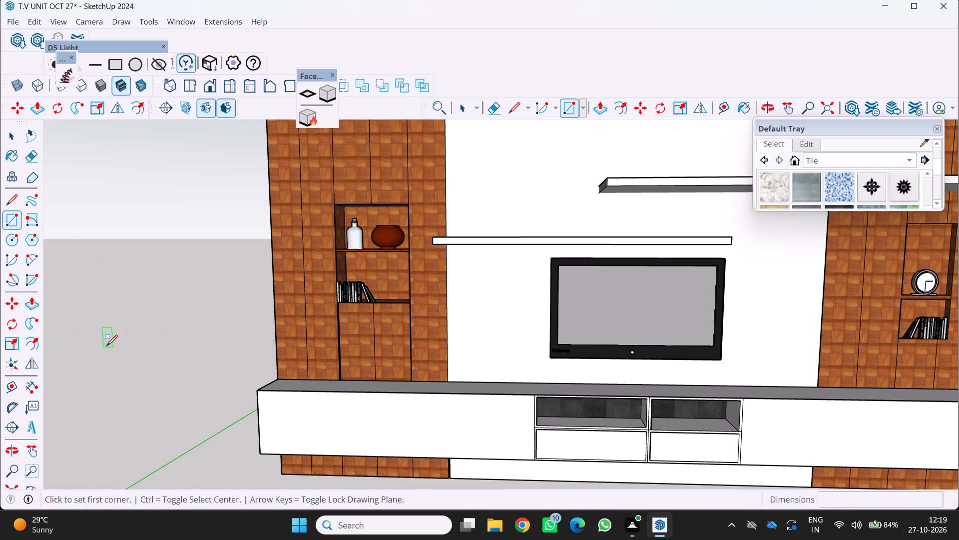
{"action": "scroll", "coordinate": [264, 400], "scroll_direction": "up", "scroll_amount": 3}
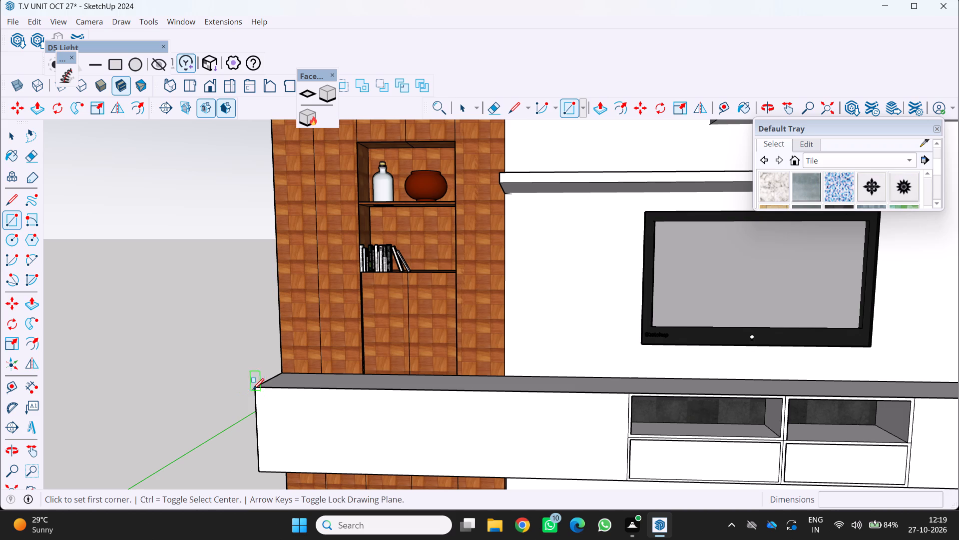
{"action": "left_click_drag", "start_coordinate": [254, 389], "coordinate": [262, 390]}
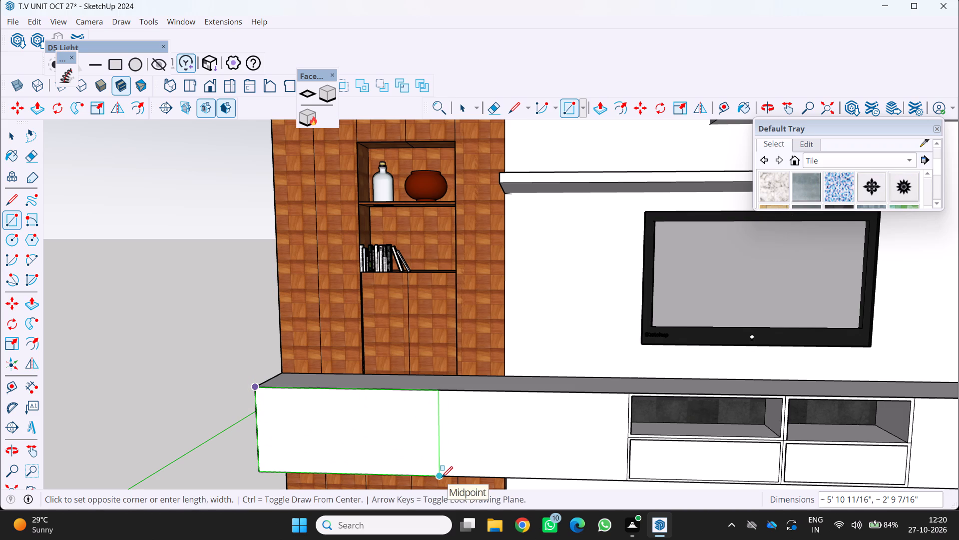
{"action": "left_click", "coordinate": [441, 478]}
{"action": "scroll", "coordinate": [449, 400], "scroll_direction": "up", "scroll_amount": 1}
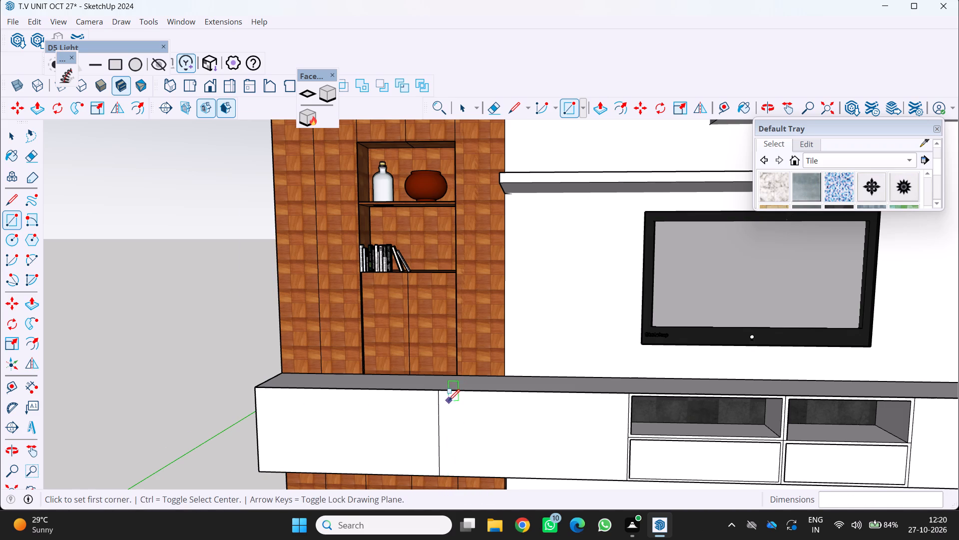
{"action": "scroll", "coordinate": [449, 400], "scroll_direction": "up", "scroll_amount": 3}
{"action": "left_click", "coordinate": [438, 387]}
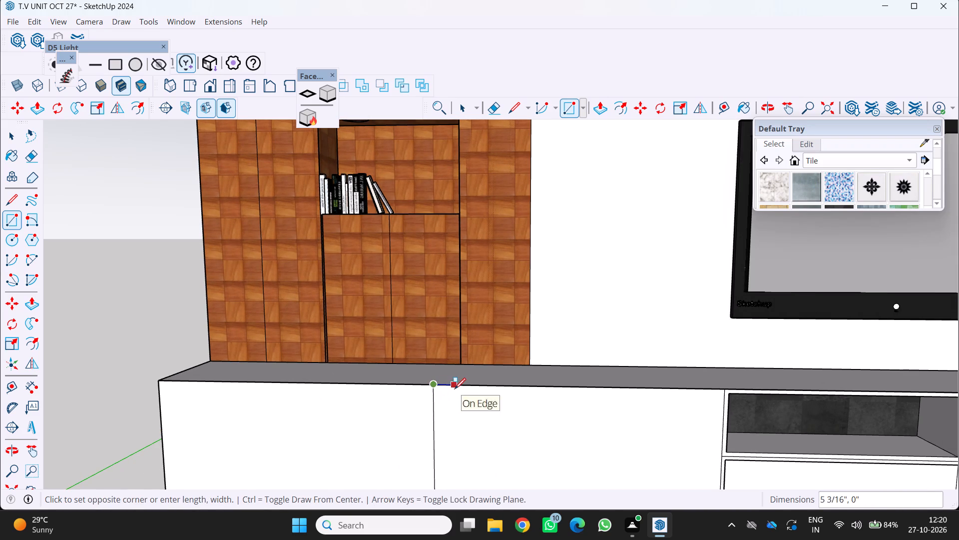
{"action": "scroll", "coordinate": [458, 423], "scroll_direction": "down", "scroll_amount": 7}
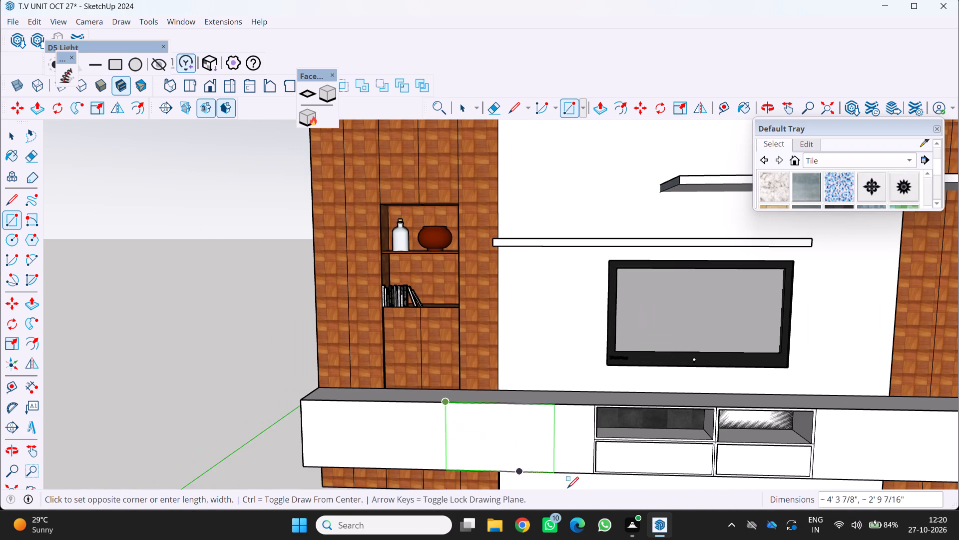
{"action": "scroll", "coordinate": [592, 475], "scroll_direction": "up", "scroll_amount": 10}
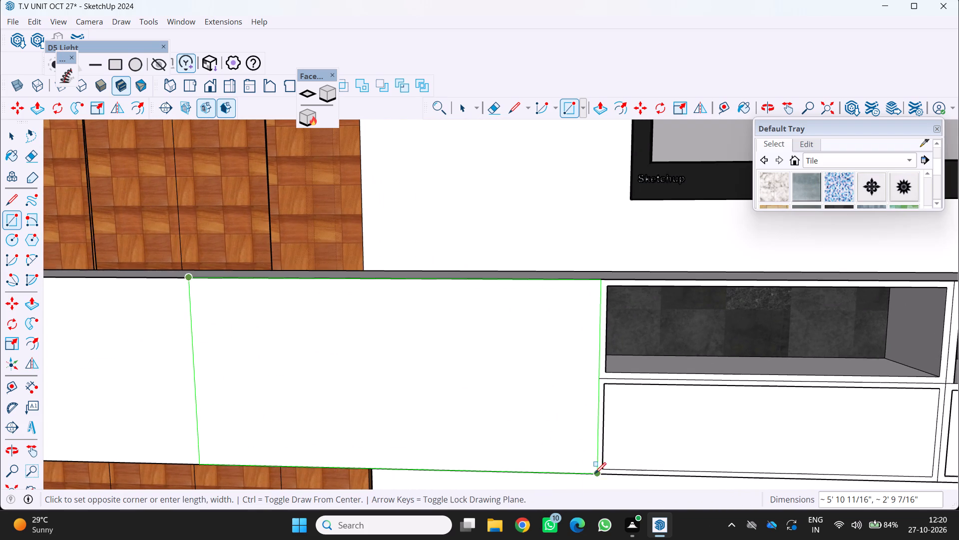
{"action": "left_click", "coordinate": [595, 473]}
{"action": "scroll", "coordinate": [431, 427], "scroll_direction": "down", "scroll_amount": 10}
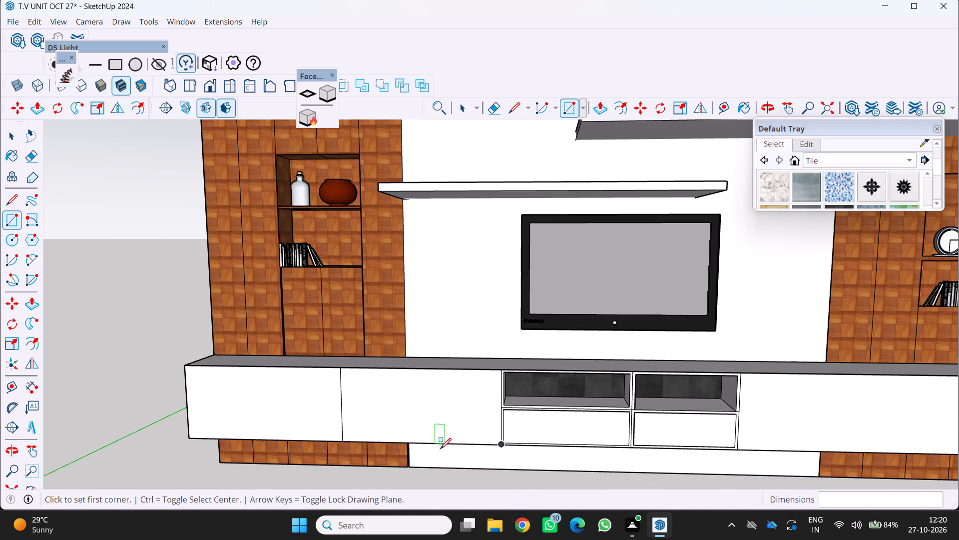
Offset the outline of the cabinet's leftmost front panel inward by about 1 9/16".
{"action": "key", "text": "f"}
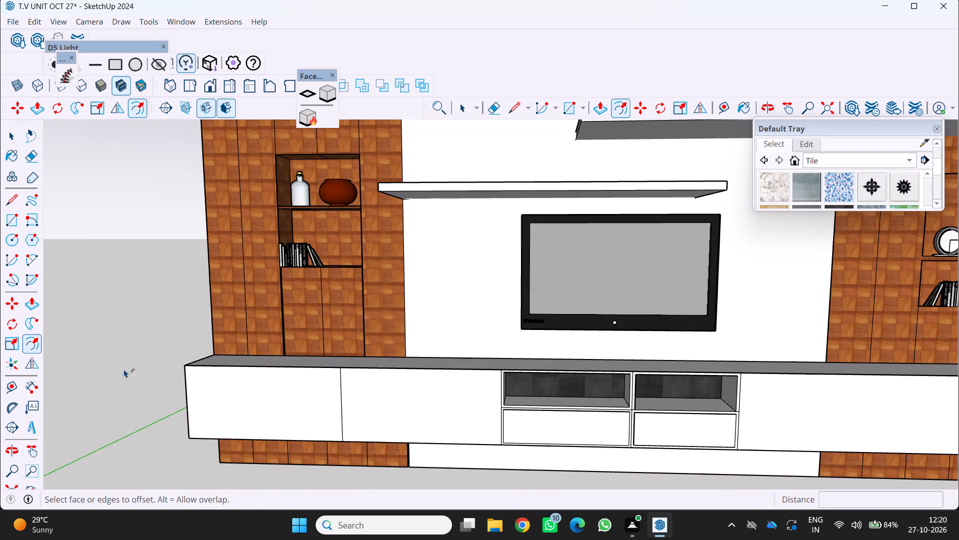
{"action": "left_click", "coordinate": [191, 394]}
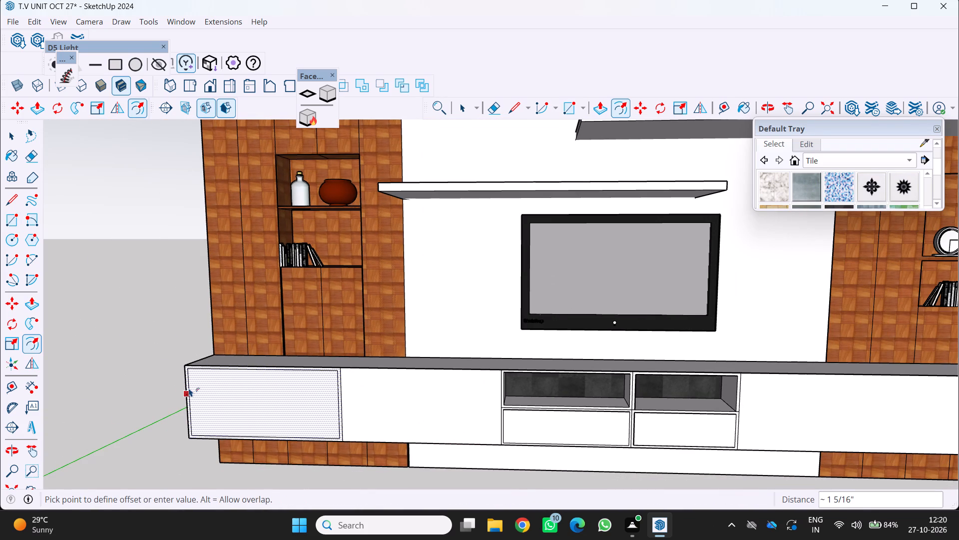
{"action": "left_click", "coordinate": [189, 388]}
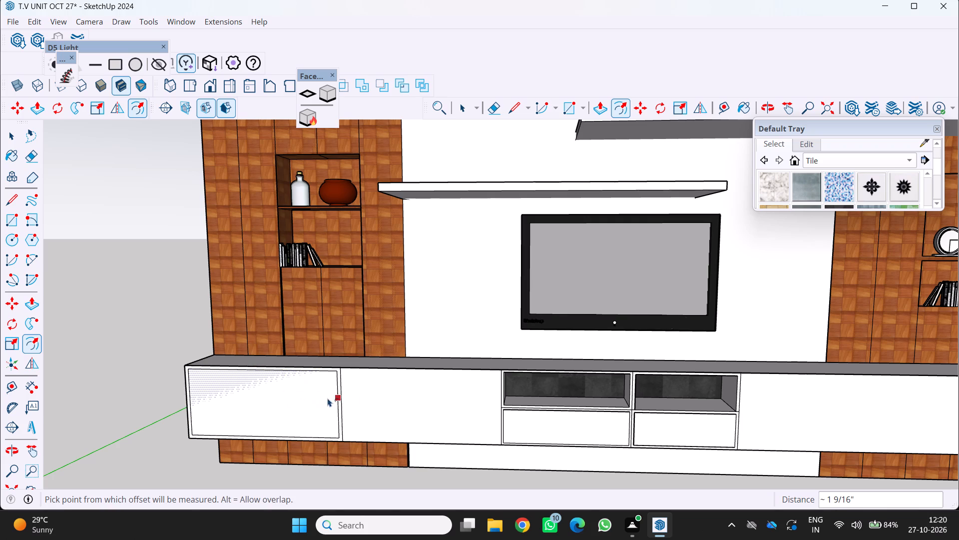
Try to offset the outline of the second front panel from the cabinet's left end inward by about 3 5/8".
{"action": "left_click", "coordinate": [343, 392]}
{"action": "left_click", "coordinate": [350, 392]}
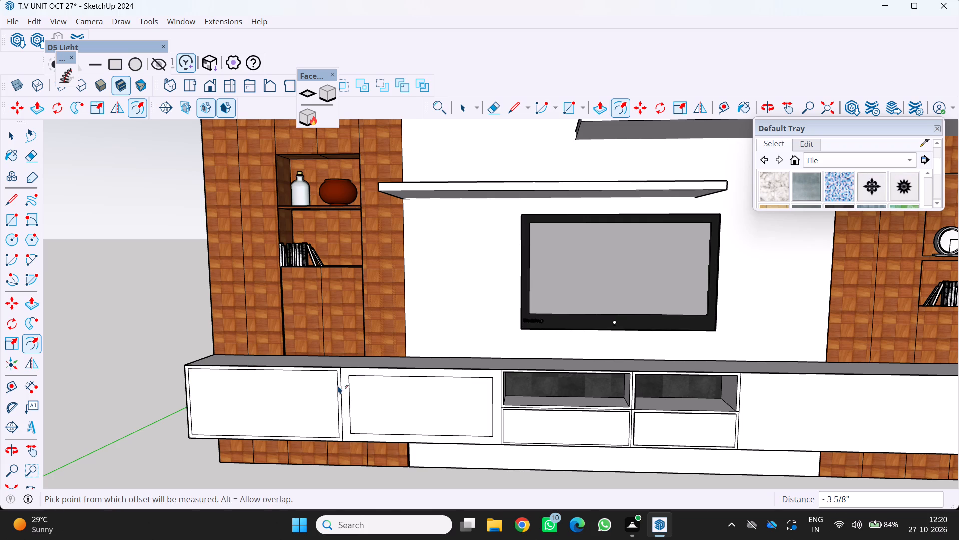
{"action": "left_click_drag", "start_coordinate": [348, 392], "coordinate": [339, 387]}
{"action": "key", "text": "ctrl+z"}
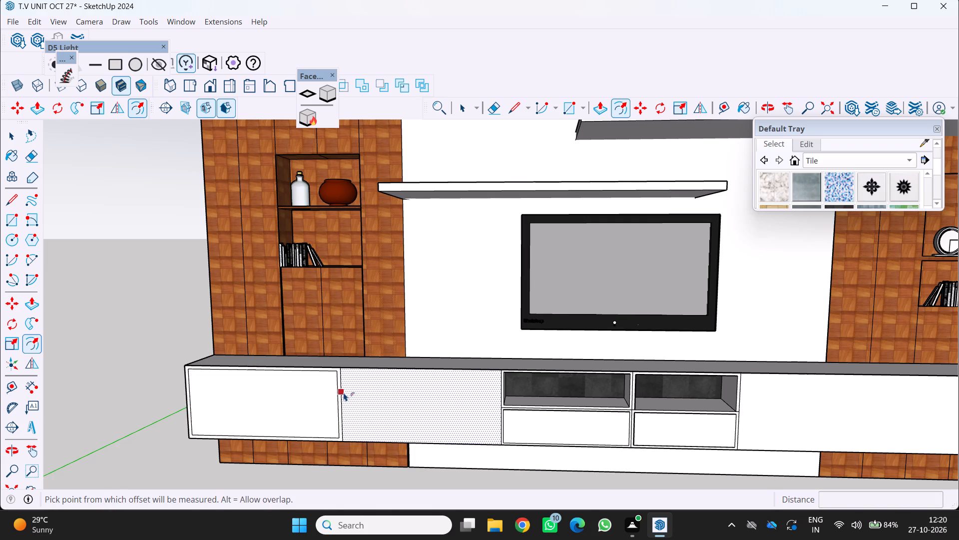
Offset the outline of the front panel beside the left open compartment inward by about 1 3/8".
{"action": "left_click", "coordinate": [344, 393]}
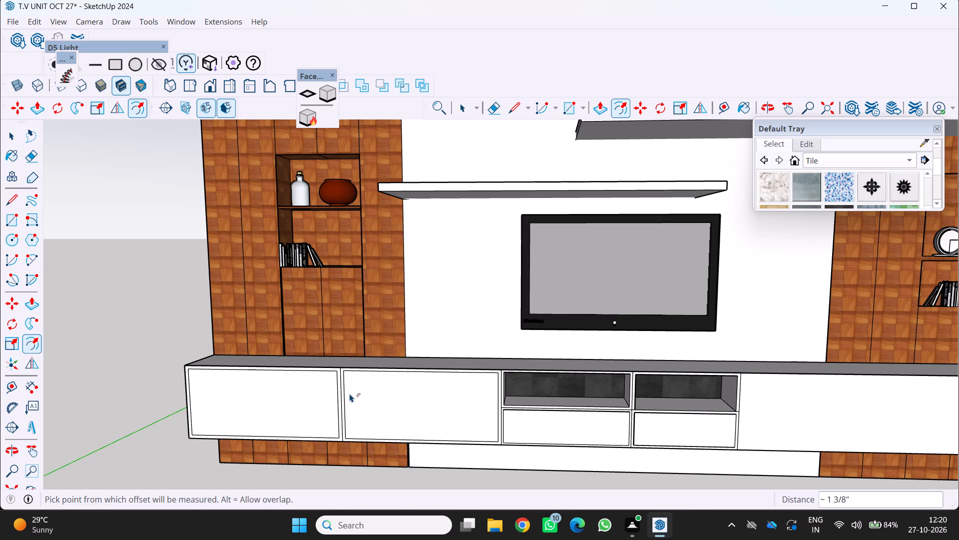
{"action": "left_click", "coordinate": [368, 393]}
{"action": "scroll", "coordinate": [355, 391], "scroll_direction": "down", "scroll_amount": 4}
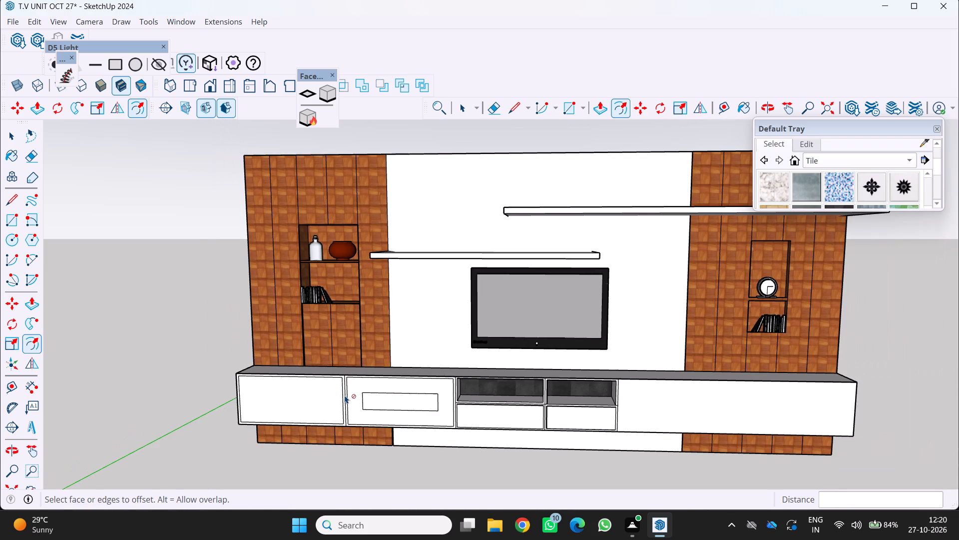
{"action": "key", "text": "ctrl+z"}
{"action": "scroll", "coordinate": [340, 400], "scroll_direction": "up", "scroll_amount": 1}
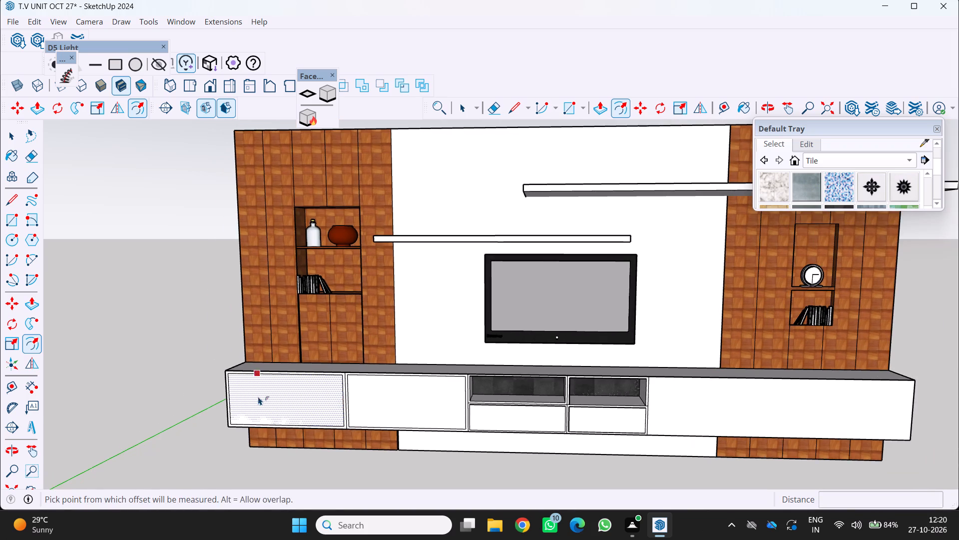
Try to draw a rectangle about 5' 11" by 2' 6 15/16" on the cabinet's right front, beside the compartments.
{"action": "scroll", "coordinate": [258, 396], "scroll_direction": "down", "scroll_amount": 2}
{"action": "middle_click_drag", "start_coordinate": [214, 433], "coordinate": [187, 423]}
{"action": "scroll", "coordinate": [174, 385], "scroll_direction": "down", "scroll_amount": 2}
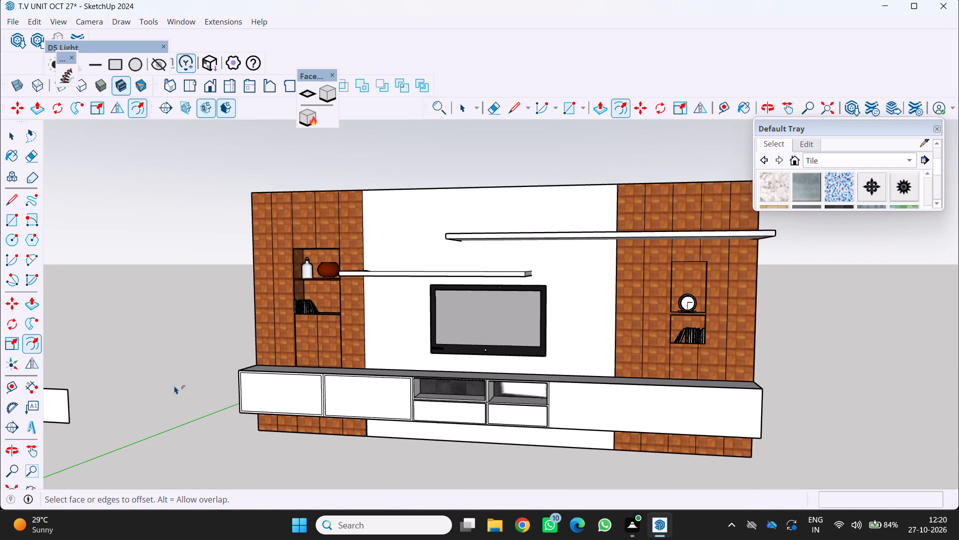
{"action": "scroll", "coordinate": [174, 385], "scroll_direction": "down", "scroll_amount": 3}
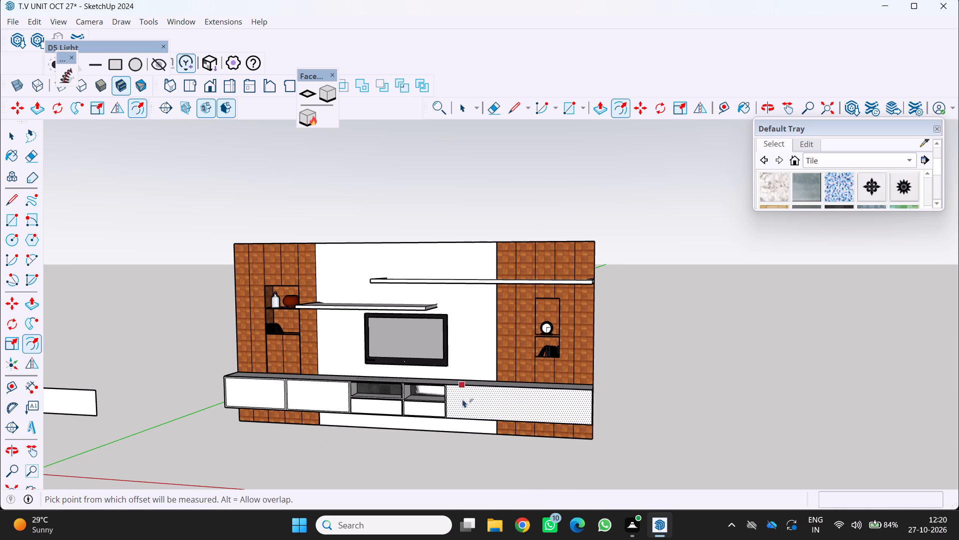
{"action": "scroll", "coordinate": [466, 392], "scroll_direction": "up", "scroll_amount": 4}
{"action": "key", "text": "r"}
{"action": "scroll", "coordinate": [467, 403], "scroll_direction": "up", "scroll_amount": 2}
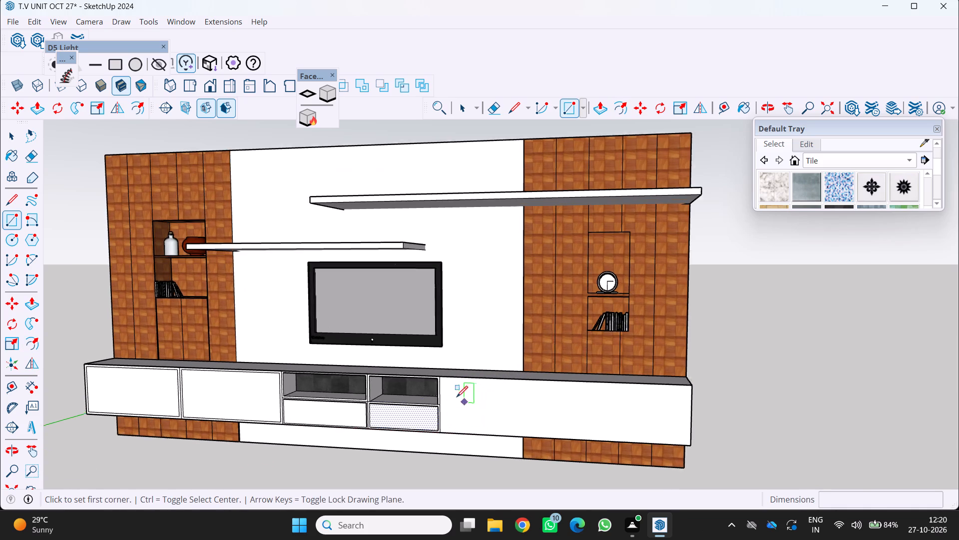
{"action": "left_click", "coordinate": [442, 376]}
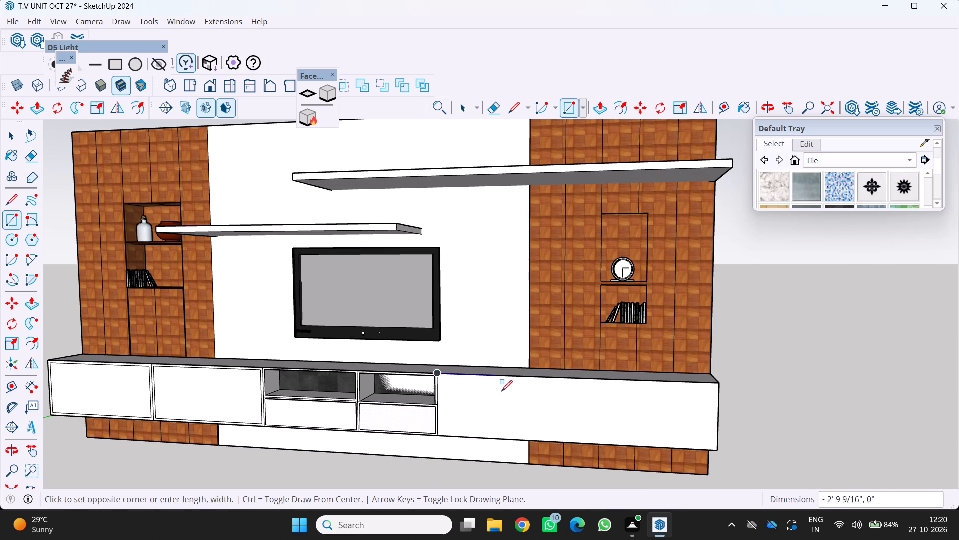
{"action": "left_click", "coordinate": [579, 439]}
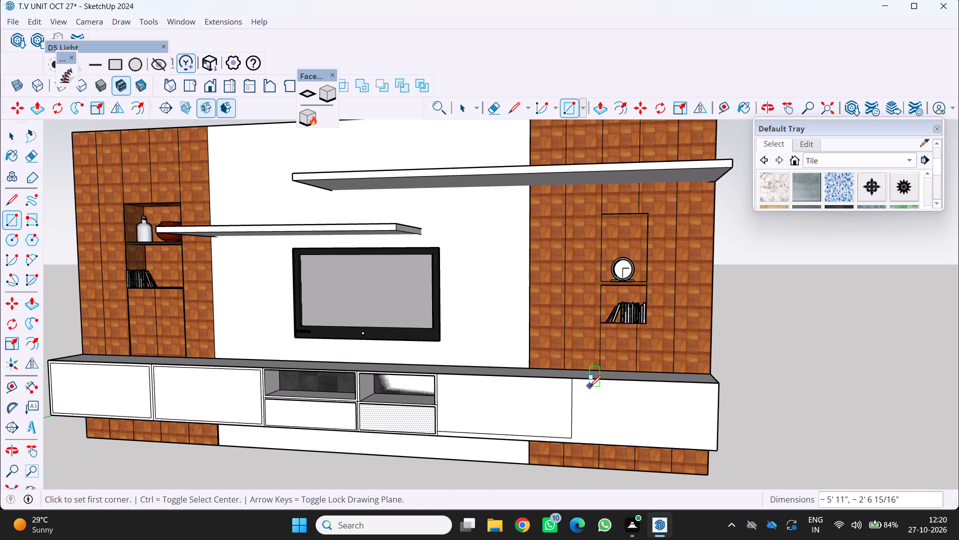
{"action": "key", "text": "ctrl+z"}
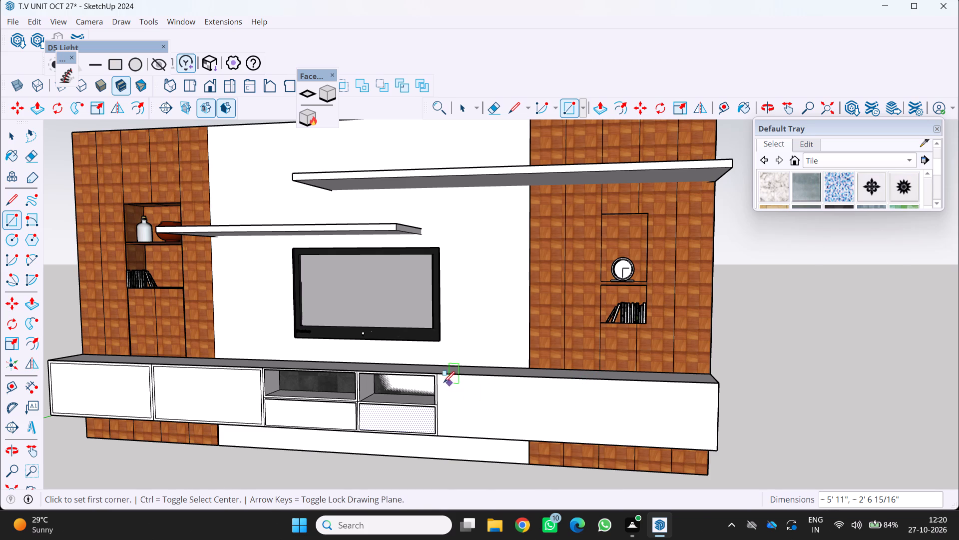
Divide the cabinet's right front with two adjacent rectangles, each about 5' 11" by 2' 9 7/16".
{"action": "scroll", "coordinate": [438, 379], "scroll_direction": "up", "scroll_amount": 5}
{"action": "left_click", "coordinate": [439, 371]}
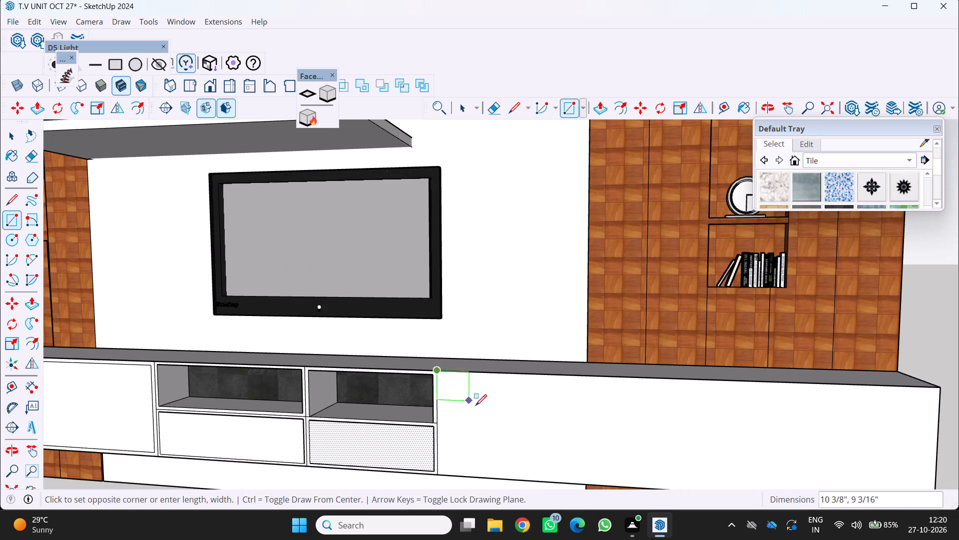
{"action": "scroll", "coordinate": [479, 407], "scroll_direction": "down", "scroll_amount": 4}
{"action": "left_click", "coordinate": [613, 461]}
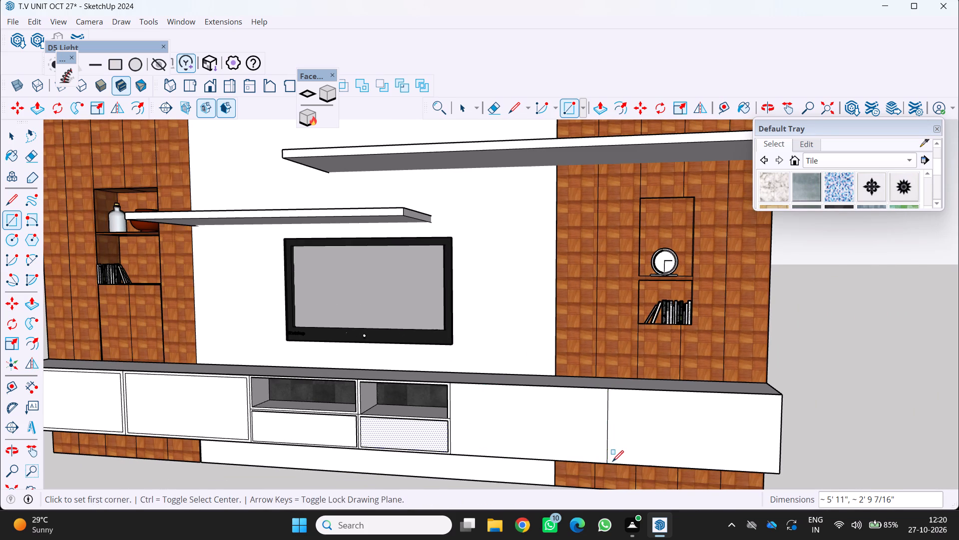
{"action": "key", "text": "r"}
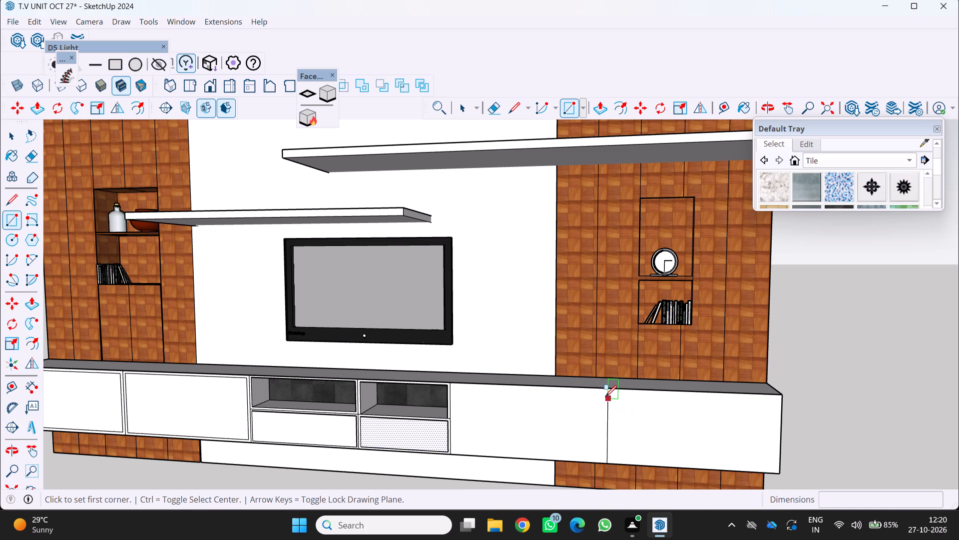
{"action": "left_click_drag", "start_coordinate": [607, 391], "coordinate": [612, 392]}
{"action": "scroll", "coordinate": [696, 436], "scroll_direction": "down", "scroll_amount": 2}
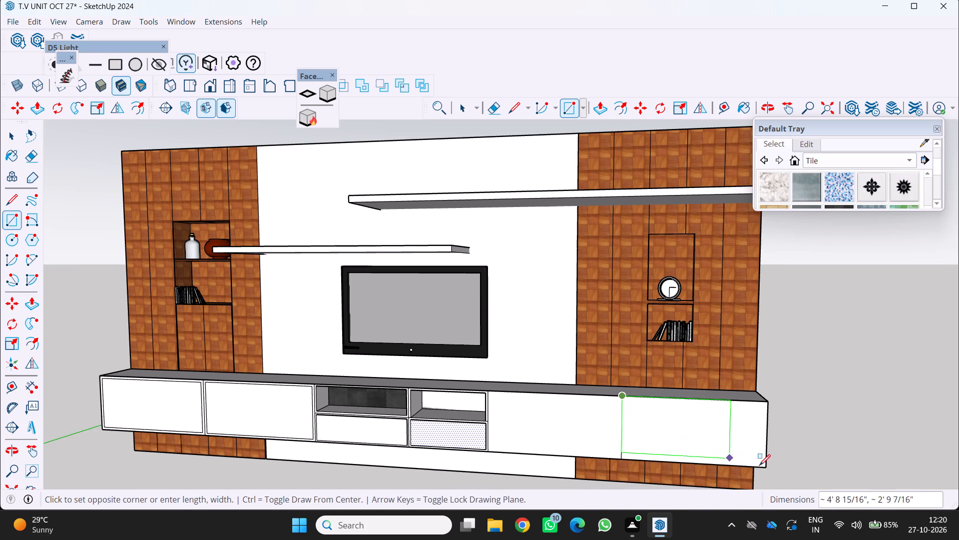
{"action": "left_click", "coordinate": [766, 466]}
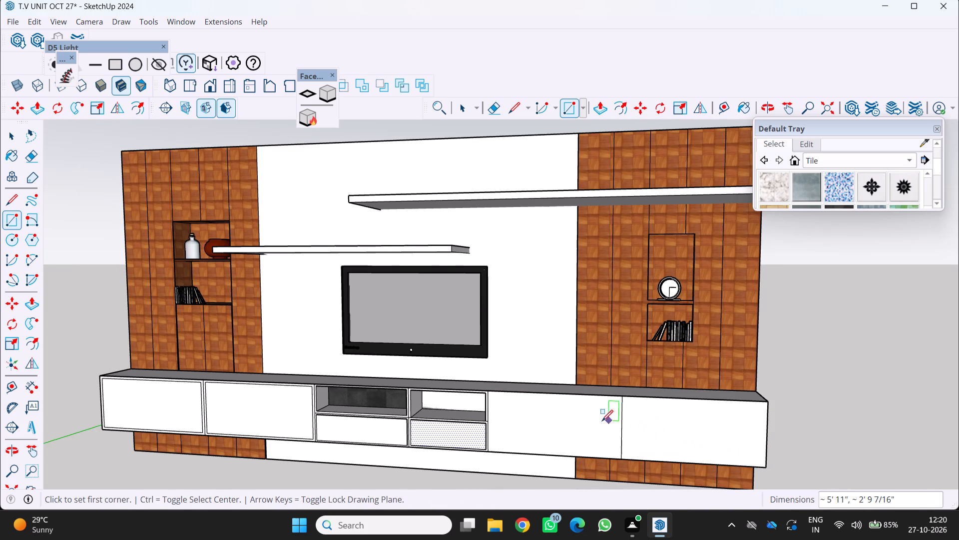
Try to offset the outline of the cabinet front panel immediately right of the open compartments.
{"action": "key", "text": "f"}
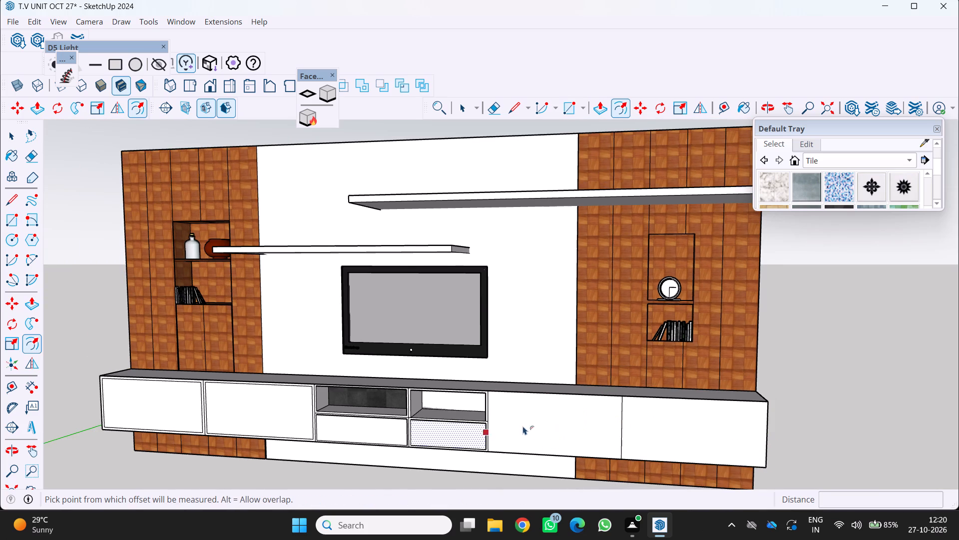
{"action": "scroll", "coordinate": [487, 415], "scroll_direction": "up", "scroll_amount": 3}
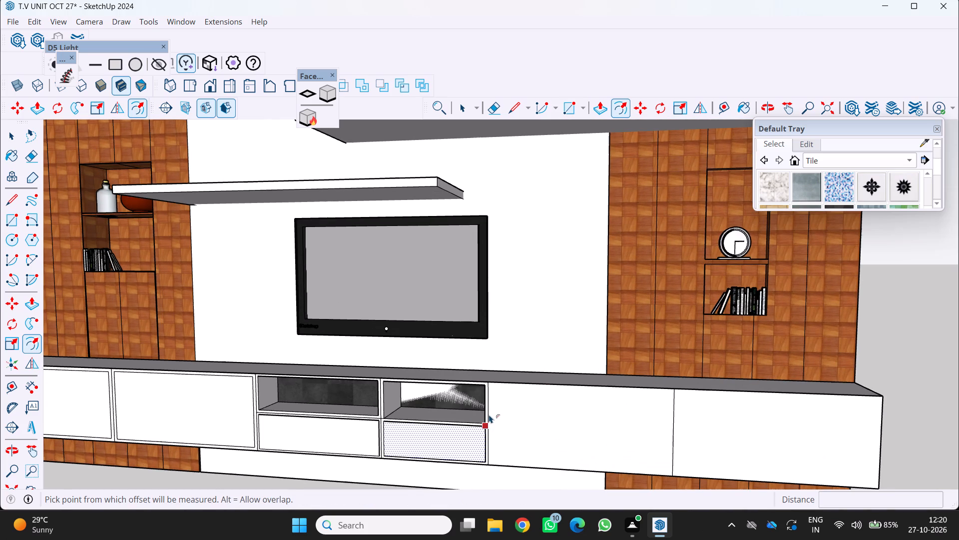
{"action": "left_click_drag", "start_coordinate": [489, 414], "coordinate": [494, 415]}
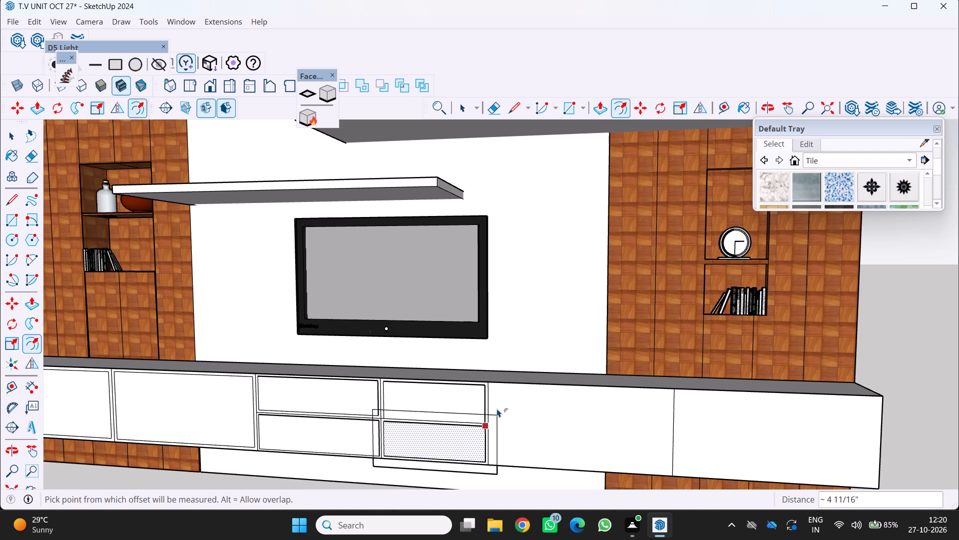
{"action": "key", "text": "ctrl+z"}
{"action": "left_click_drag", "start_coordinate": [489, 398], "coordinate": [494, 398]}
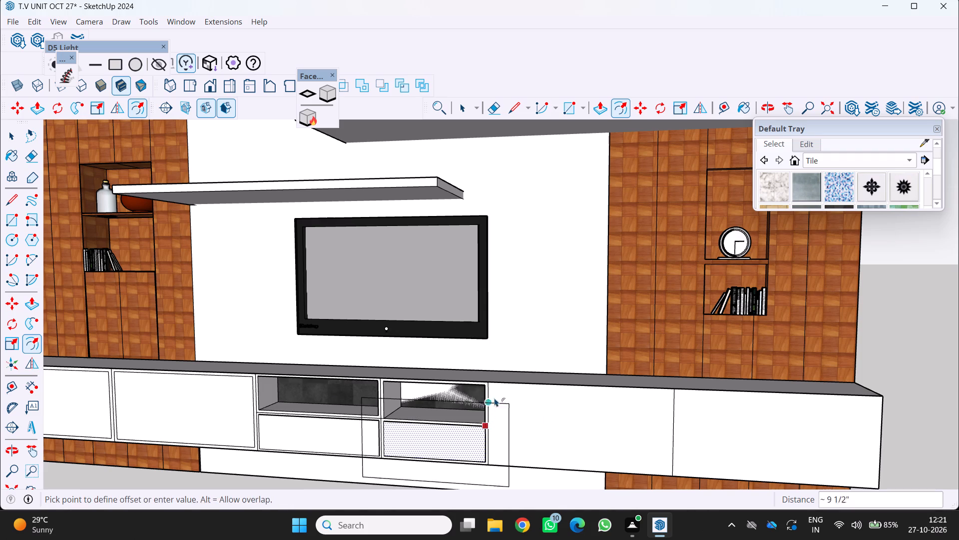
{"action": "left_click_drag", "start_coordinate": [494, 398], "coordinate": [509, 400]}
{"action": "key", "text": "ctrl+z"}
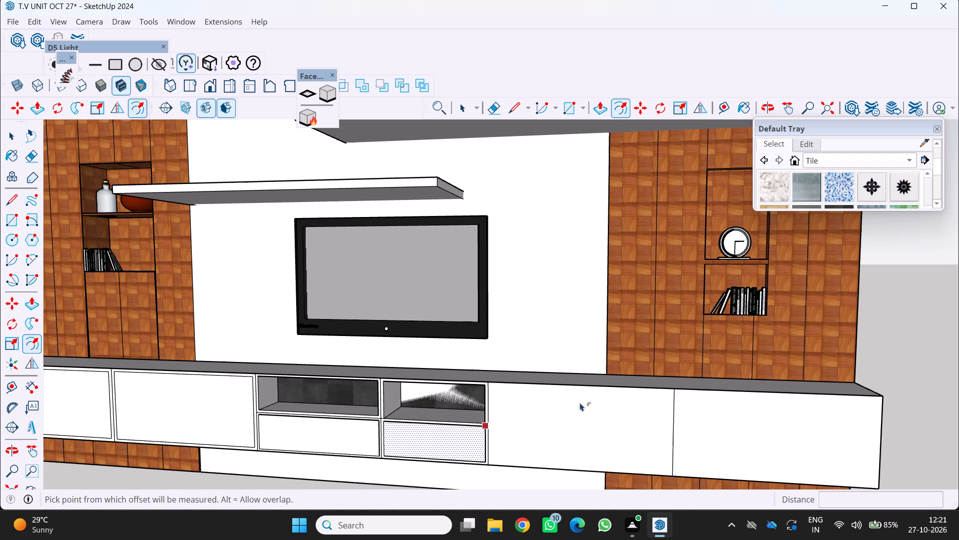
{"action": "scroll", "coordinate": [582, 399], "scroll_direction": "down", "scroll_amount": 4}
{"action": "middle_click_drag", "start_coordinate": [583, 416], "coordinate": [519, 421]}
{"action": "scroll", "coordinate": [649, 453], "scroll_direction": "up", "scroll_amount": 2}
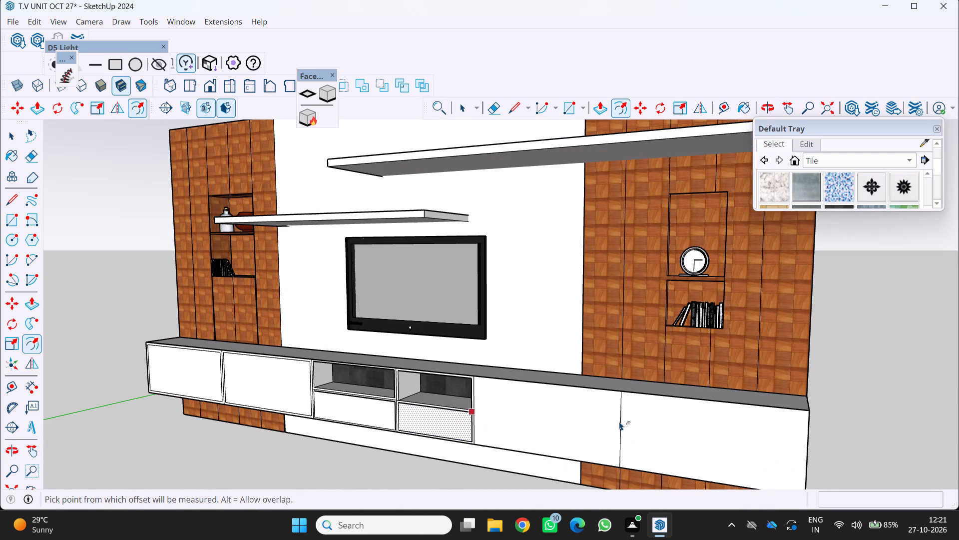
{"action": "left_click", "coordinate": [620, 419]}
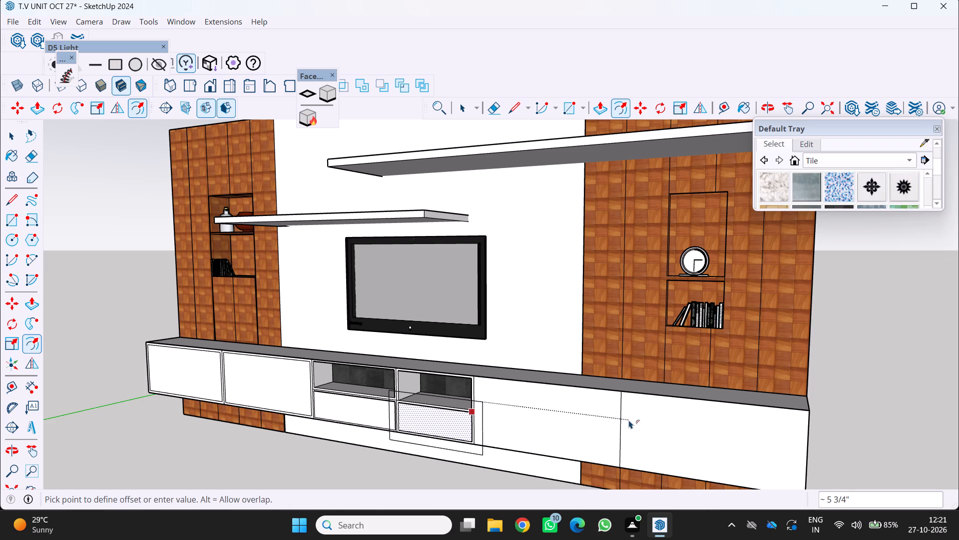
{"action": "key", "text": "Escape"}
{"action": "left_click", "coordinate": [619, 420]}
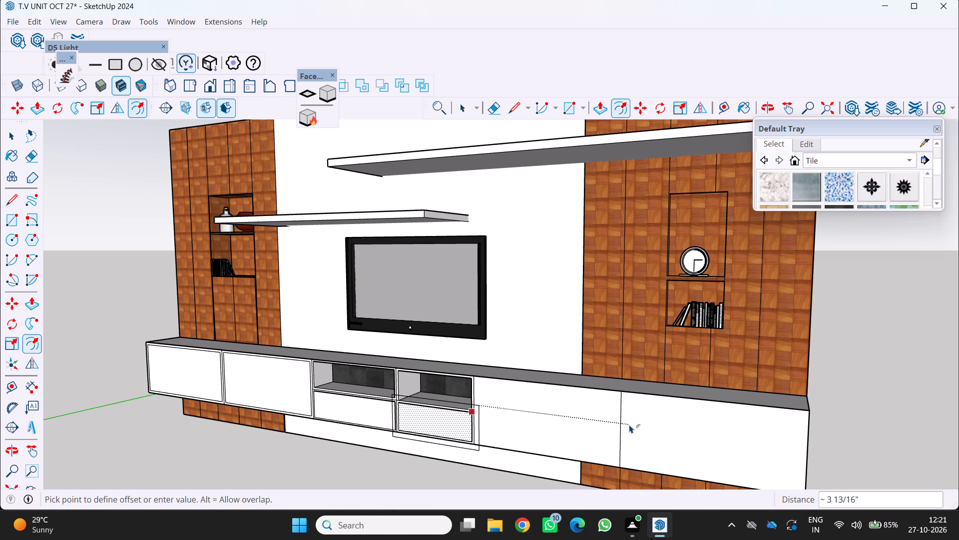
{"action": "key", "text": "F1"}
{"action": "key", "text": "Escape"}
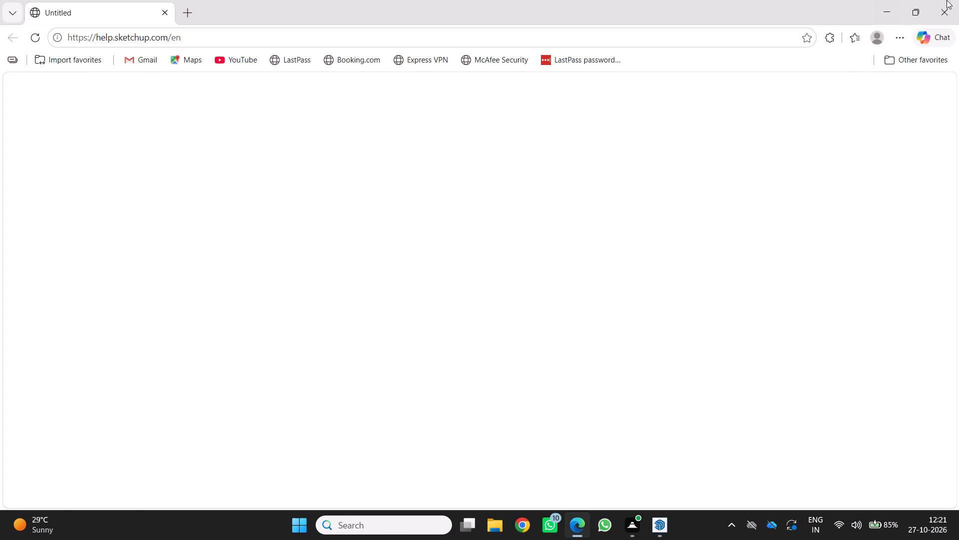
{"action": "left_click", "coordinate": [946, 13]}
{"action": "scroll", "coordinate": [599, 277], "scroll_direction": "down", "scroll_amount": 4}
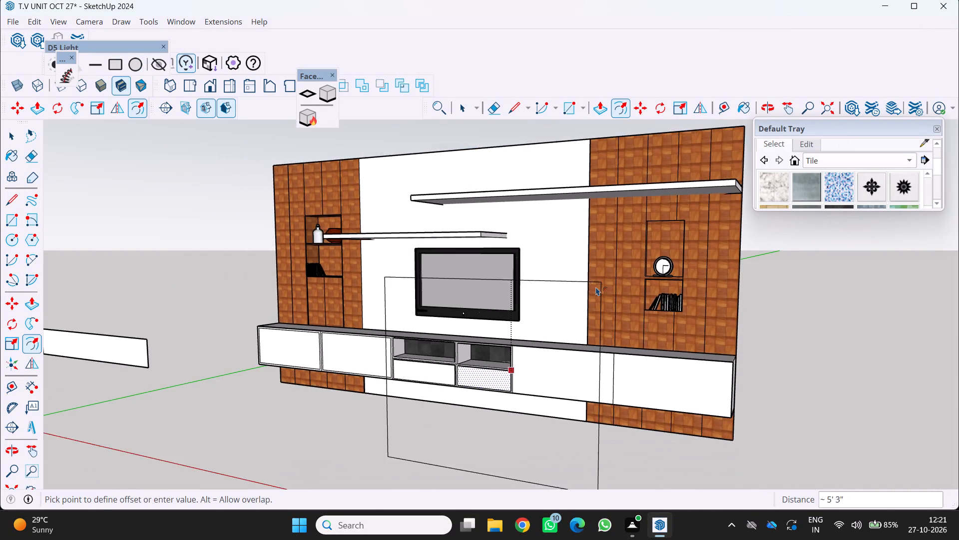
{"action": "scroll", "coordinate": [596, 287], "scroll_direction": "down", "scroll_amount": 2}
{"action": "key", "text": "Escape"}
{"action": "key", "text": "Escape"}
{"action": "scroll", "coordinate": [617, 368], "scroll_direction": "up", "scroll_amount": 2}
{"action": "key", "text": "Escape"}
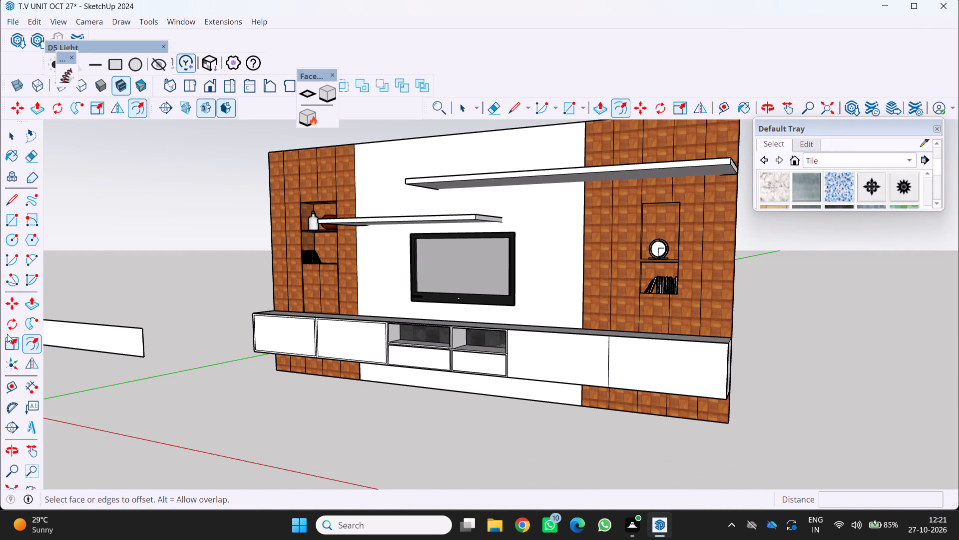
Draw a rectangle about 5' 11" by 2' 9 7/16" over the front panel at the cabinet's right end.
{"action": "left_click", "coordinate": [16, 218]}
{"action": "scroll", "coordinate": [631, 339], "scroll_direction": "up", "scroll_amount": 2}
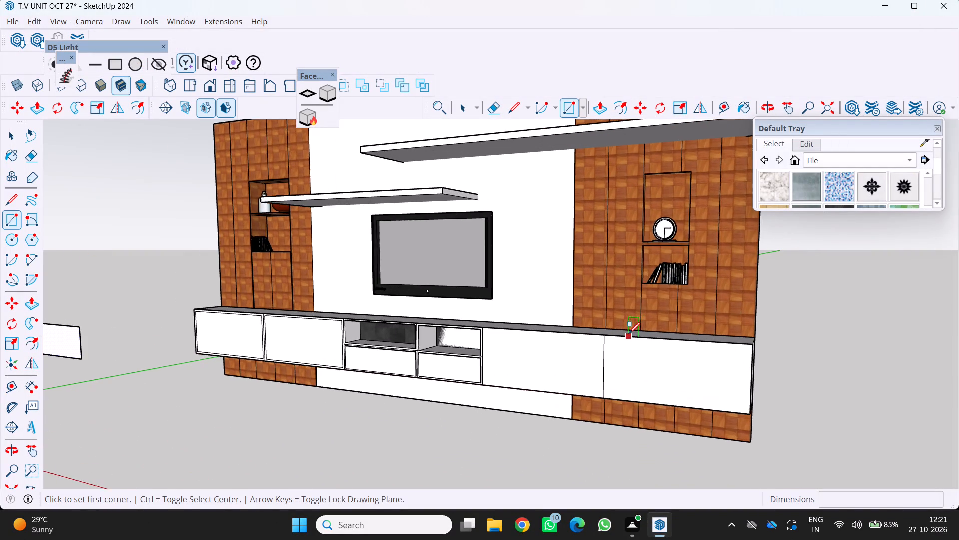
{"action": "scroll", "coordinate": [629, 333], "scroll_direction": "up", "scroll_amount": 6}
{"action": "left_click", "coordinate": [599, 334]}
{"action": "scroll", "coordinate": [625, 346], "scroll_direction": "down", "scroll_amount": 5}
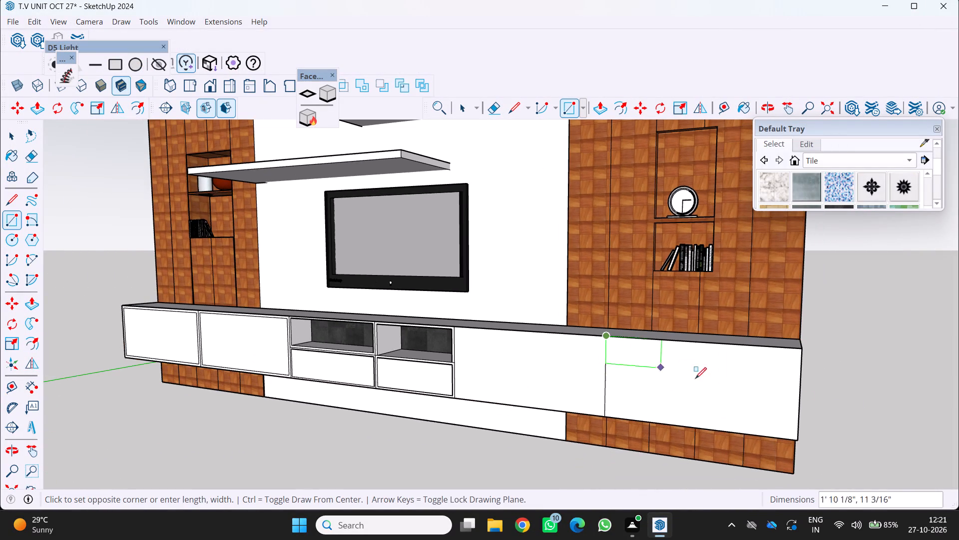
{"action": "left_click", "coordinate": [797, 443]}
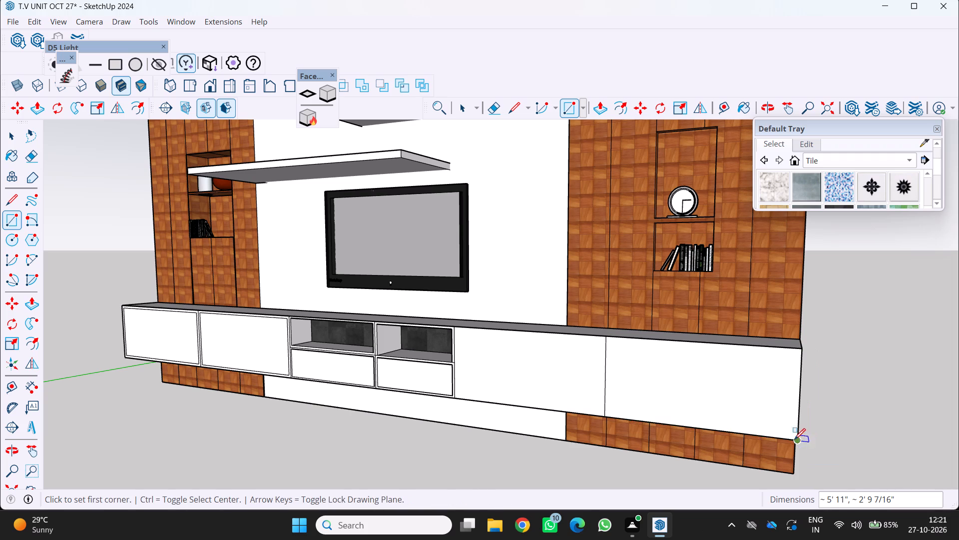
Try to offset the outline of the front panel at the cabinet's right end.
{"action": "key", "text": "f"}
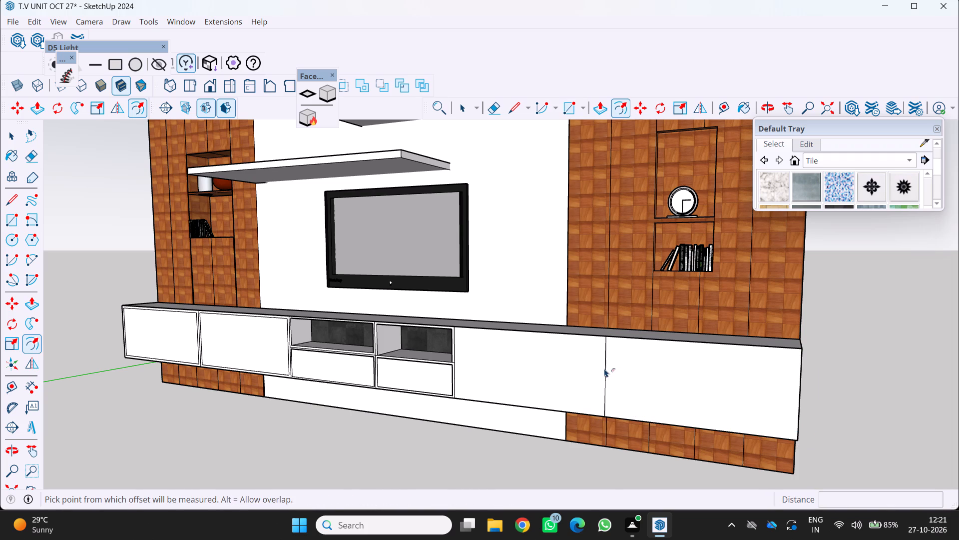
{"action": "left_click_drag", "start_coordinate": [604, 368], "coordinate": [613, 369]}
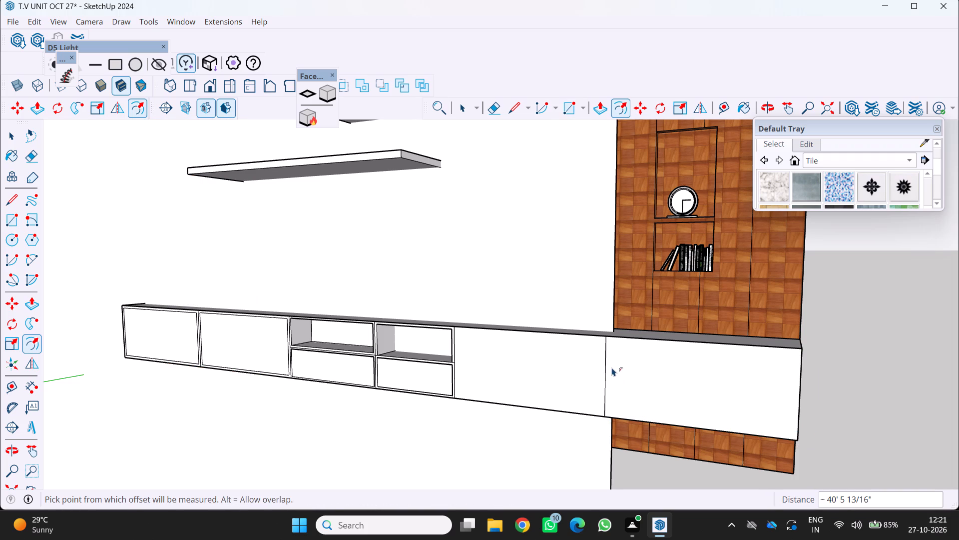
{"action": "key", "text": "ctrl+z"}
Examine the whole TV unit from the front, the end, the back and below.
{"action": "scroll", "coordinate": [608, 359], "scroll_direction": "down", "scroll_amount": 4}
{"action": "middle_click_drag", "start_coordinate": [549, 389], "coordinate": [591, 378]}
{"action": "scroll", "coordinate": [591, 378], "scroll_direction": "down", "scroll_amount": 5}
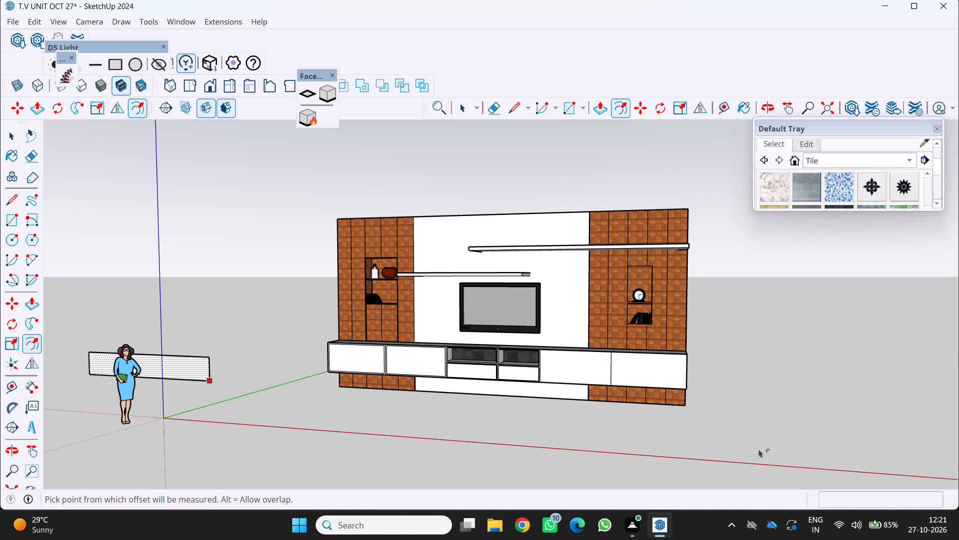
{"action": "scroll", "coordinate": [674, 517], "scroll_direction": "down", "scroll_amount": 3}
{"action": "scroll", "coordinate": [571, 345], "scroll_direction": "down", "scroll_amount": 1}
{"action": "middle_click_drag", "start_coordinate": [570, 348], "coordinate": [376, 383]}
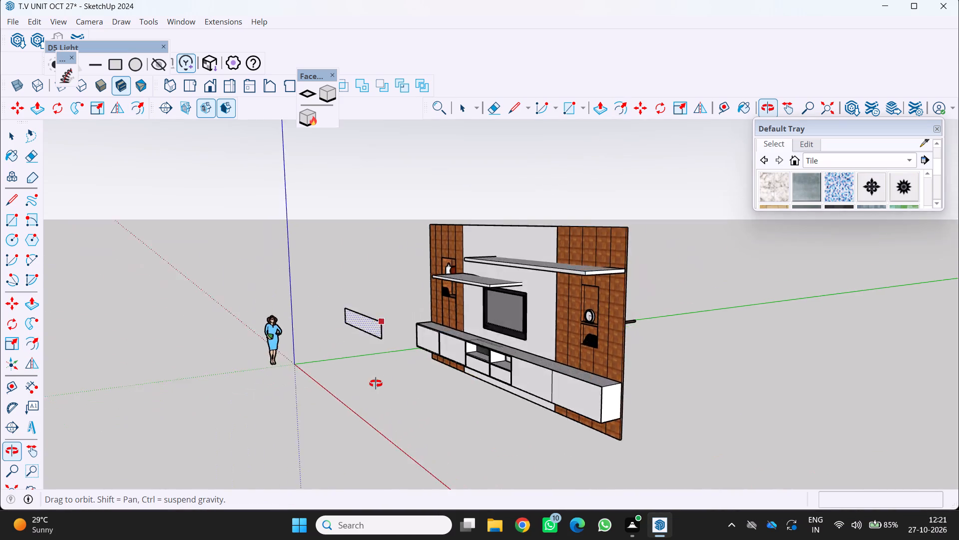
{"action": "middle_click_drag", "start_coordinate": [376, 383], "coordinate": [374, 406]}
{"action": "middle_click", "coordinate": [374, 406]}
{"action": "middle_click_drag", "start_coordinate": [549, 393], "coordinate": [386, 391]}
{"action": "scroll", "coordinate": [549, 393], "scroll_direction": "up", "scroll_amount": 1}
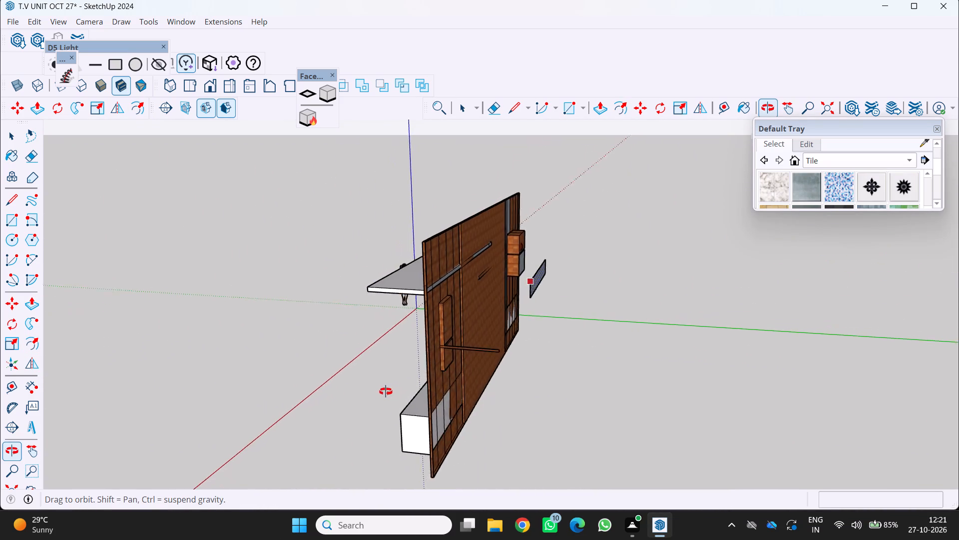
{"action": "middle_click_drag", "start_coordinate": [386, 391], "coordinate": [351, 413]}
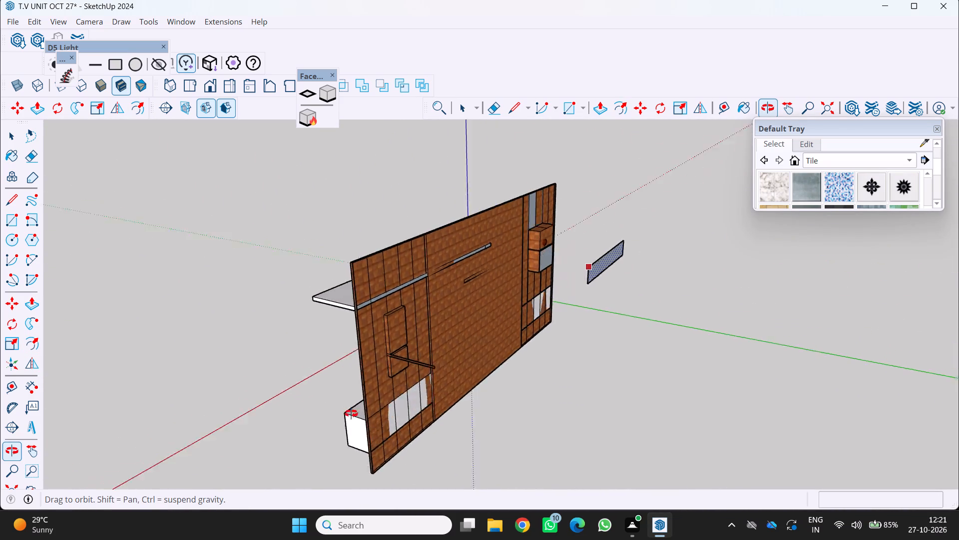
{"action": "middle_click_drag", "start_coordinate": [351, 413], "coordinate": [715, 380]}
{"action": "scroll", "coordinate": [530, 394], "scroll_direction": "up", "scroll_amount": 1}
{"action": "middle_click_drag", "start_coordinate": [529, 394], "coordinate": [566, 359]}
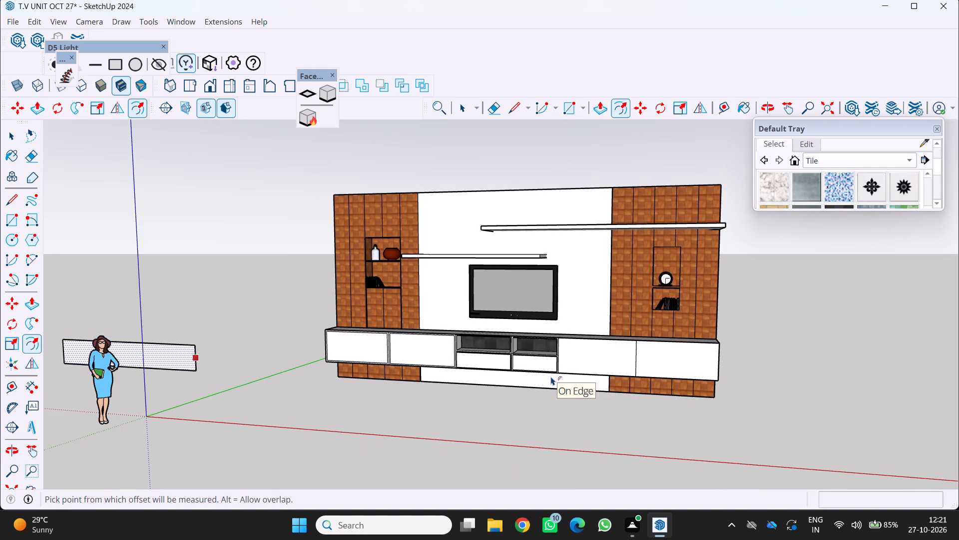
{"action": "middle_click_drag", "start_coordinate": [609, 357], "coordinate": [593, 358]}
{"action": "scroll", "coordinate": [607, 357], "scroll_direction": "up", "scroll_amount": 1}
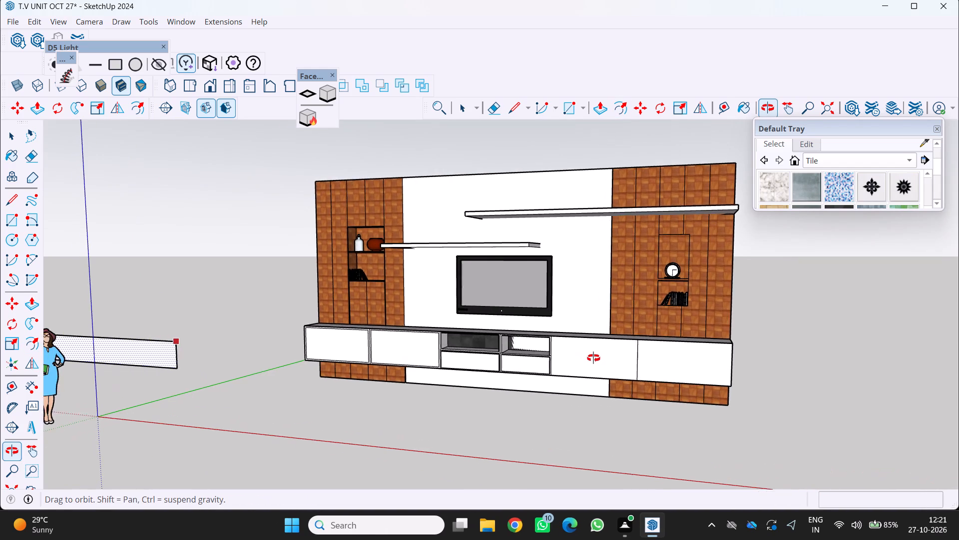
{"action": "middle_click_drag", "start_coordinate": [593, 358], "coordinate": [587, 362]}
{"action": "middle_click", "coordinate": [587, 362]}
{"action": "middle_click_drag", "start_coordinate": [578, 395], "coordinate": [619, 308]}
{"action": "scroll", "coordinate": [613, 304], "scroll_direction": "up", "scroll_amount": 2}
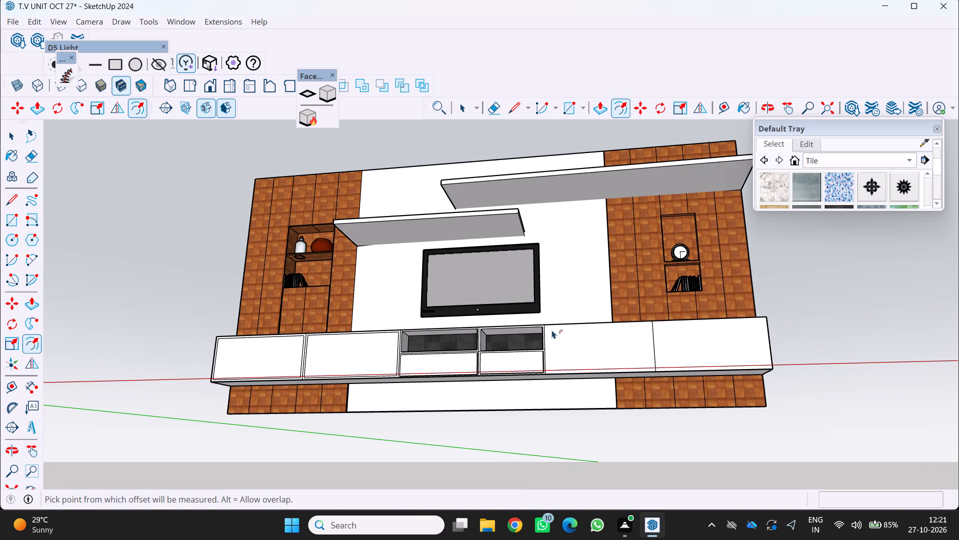
{"action": "scroll", "coordinate": [563, 362], "scroll_direction": "up", "scroll_amount": 1}
{"action": "middle_click_drag", "start_coordinate": [565, 363], "coordinate": [594, 374]}
{"action": "scroll", "coordinate": [572, 356], "scroll_direction": "down", "scroll_amount": 1}
{"action": "middle_click_drag", "start_coordinate": [569, 357], "coordinate": [592, 399]}
{"action": "middle_click", "coordinate": [592, 399]}
{"action": "scroll", "coordinate": [558, 362], "scroll_direction": "down", "scroll_amount": 2}
{"action": "middle_click_drag", "start_coordinate": [559, 362], "coordinate": [577, 372]}
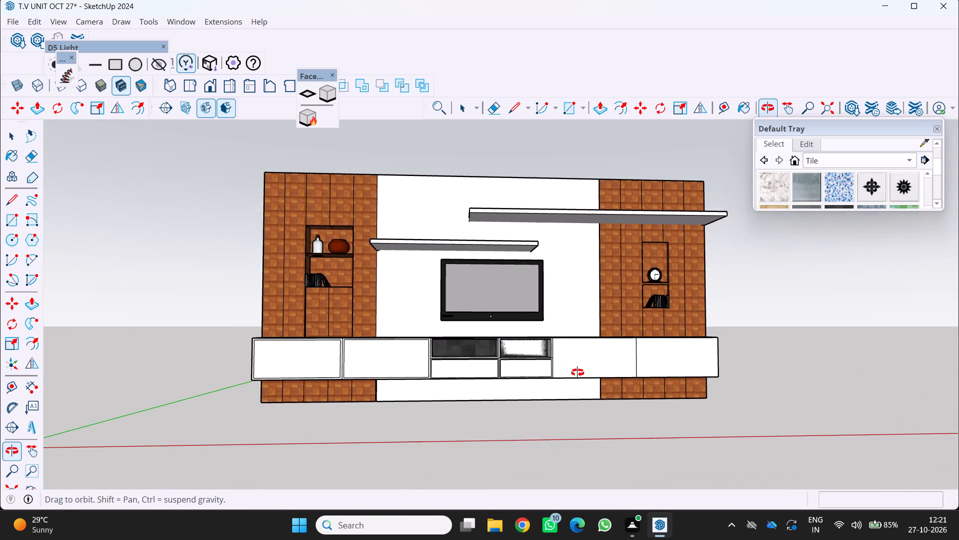
{"action": "middle_click_drag", "start_coordinate": [577, 372], "coordinate": [582, 377]}
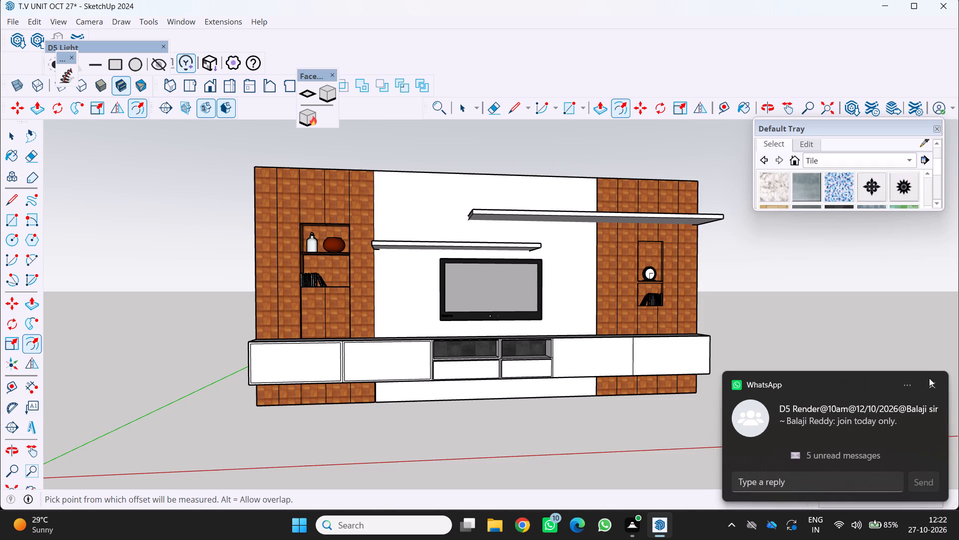
Dismiss the WhatsApp notification.
{"action": "left_click", "coordinate": [930, 381]}
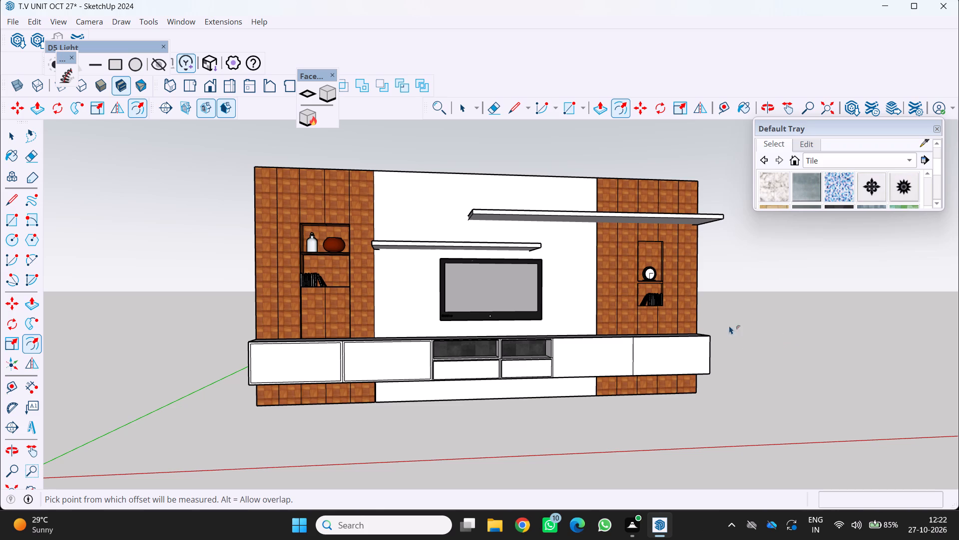
Close the Default Tray.
{"action": "scroll", "coordinate": [621, 326], "scroll_direction": "down", "scroll_amount": 2}
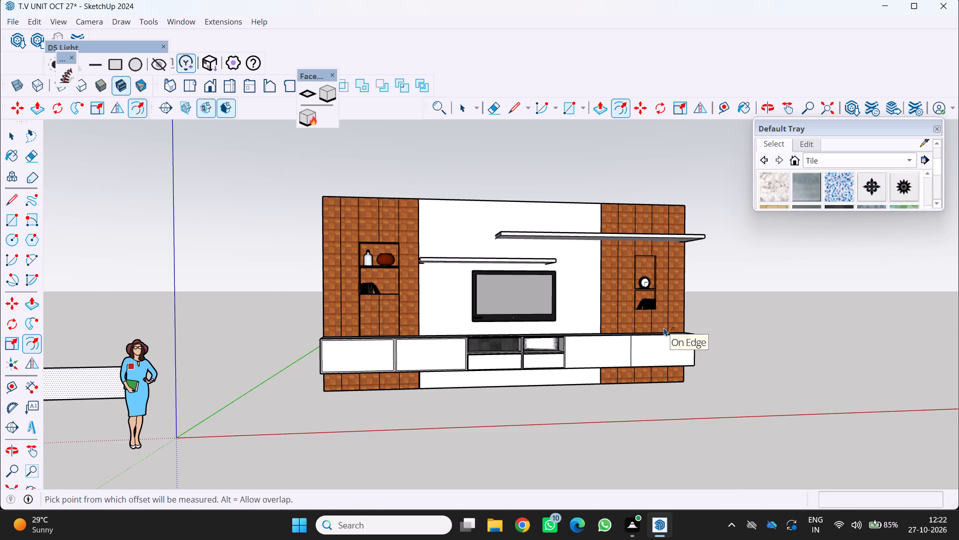
{"action": "scroll", "coordinate": [664, 312], "scroll_direction": "down", "scroll_amount": 1}
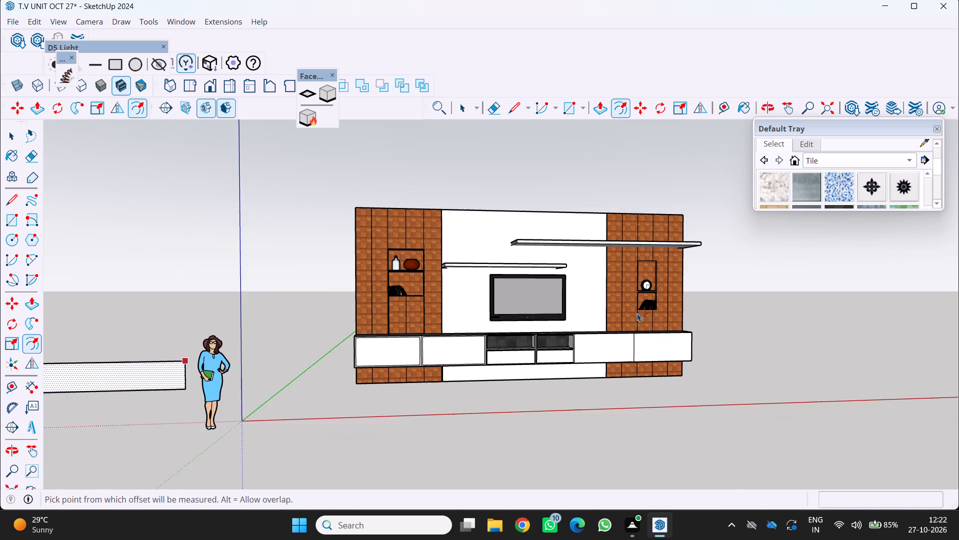
{"action": "middle_click_drag", "start_coordinate": [590, 305], "coordinate": [481, 326]}
{"action": "middle_click", "coordinate": [481, 326]}
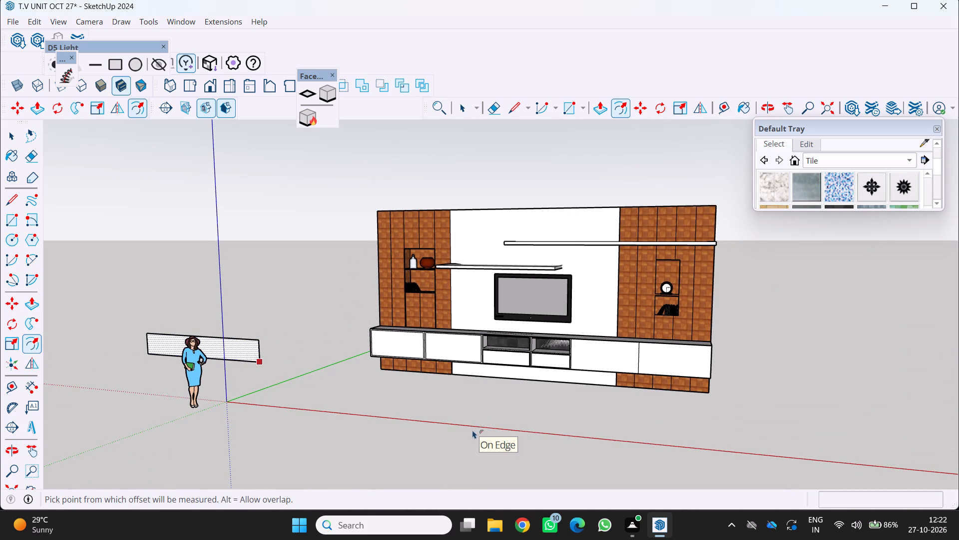
{"action": "left_click", "coordinate": [937, 128]}
Examine the cabinet fronts, floating shelves and side panels from the front and from above.
{"action": "scroll", "coordinate": [700, 302], "scroll_direction": "down", "scroll_amount": 2}
{"action": "middle_click_drag", "start_coordinate": [684, 305], "coordinate": [715, 350]}
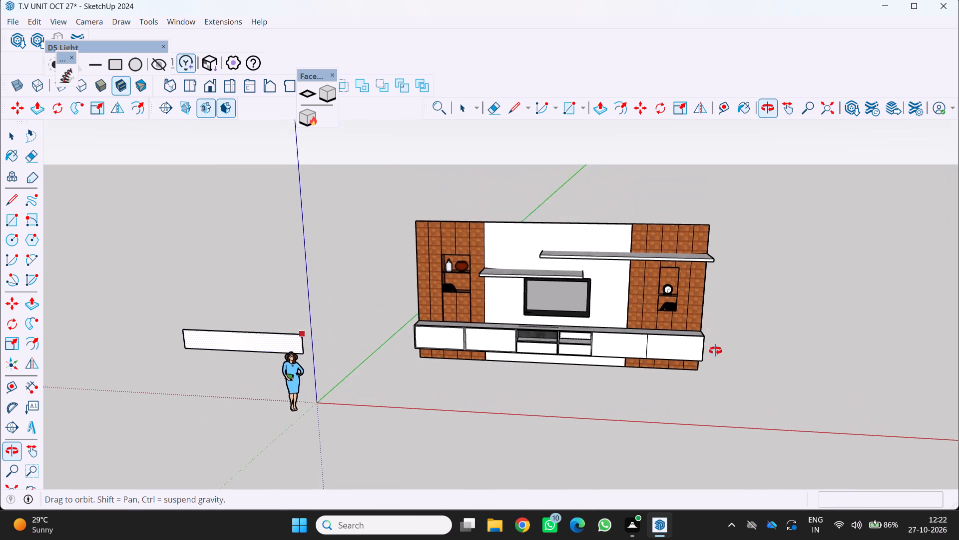
{"action": "middle_click_drag", "start_coordinate": [715, 350], "coordinate": [684, 382]}
{"action": "middle_click", "coordinate": [678, 386]}
{"action": "scroll", "coordinate": [665, 365], "scroll_direction": "up", "scroll_amount": 4}
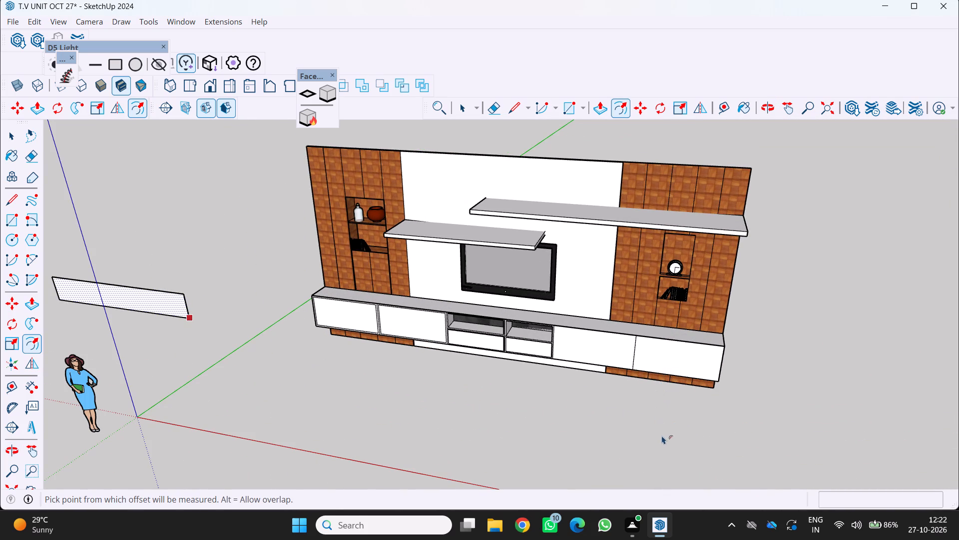
{"action": "scroll", "coordinate": [668, 421], "scroll_direction": "up", "scroll_amount": 2}
{"action": "middle_click_drag", "start_coordinate": [657, 422], "coordinate": [669, 374]}
{"action": "scroll", "coordinate": [668, 381], "scroll_direction": "up", "scroll_amount": 1}
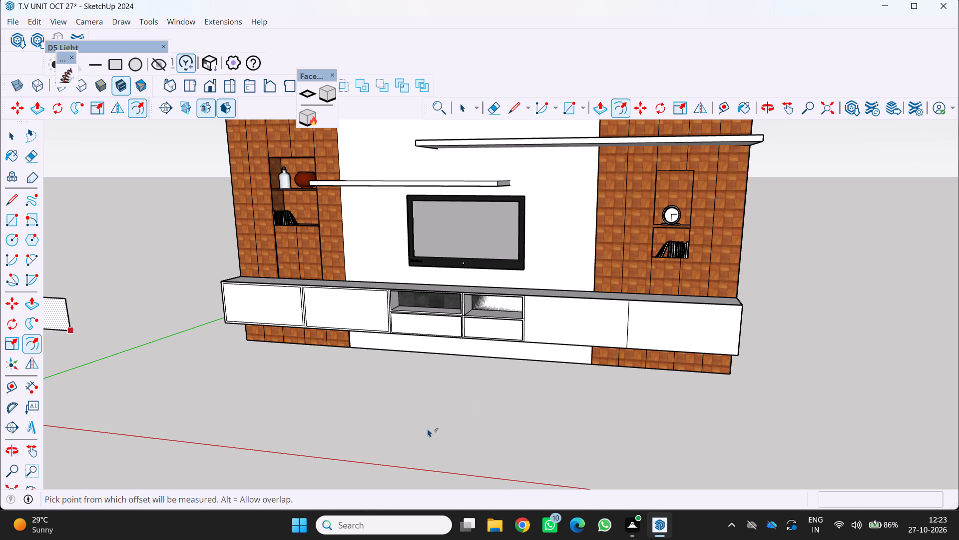
{"action": "middle_click_drag", "start_coordinate": [426, 428], "coordinate": [525, 449]}
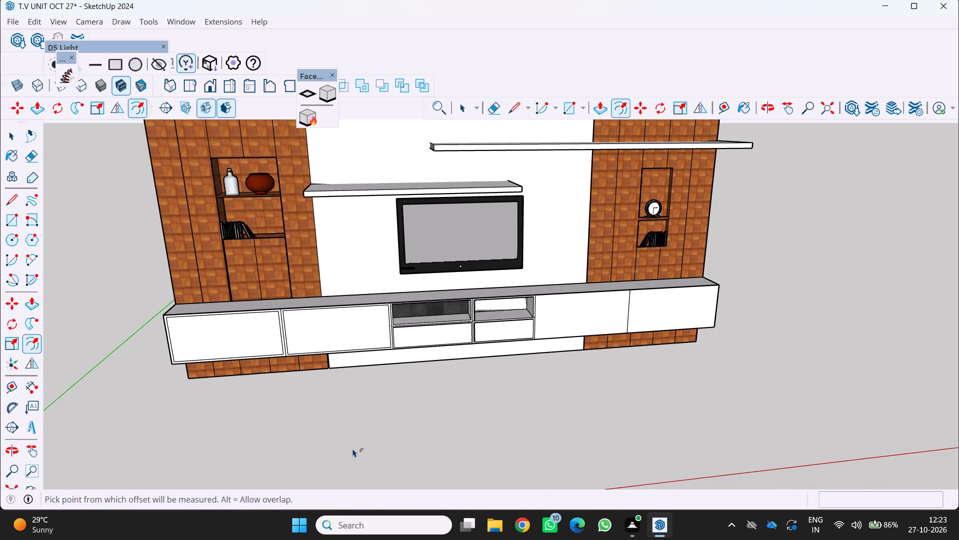
{"action": "scroll", "coordinate": [344, 396], "scroll_direction": "up", "scroll_amount": 1}
{"action": "middle_click_drag", "start_coordinate": [344, 396], "coordinate": [380, 415]}
{"action": "scroll", "coordinate": [381, 415], "scroll_direction": "down", "scroll_amount": 7}
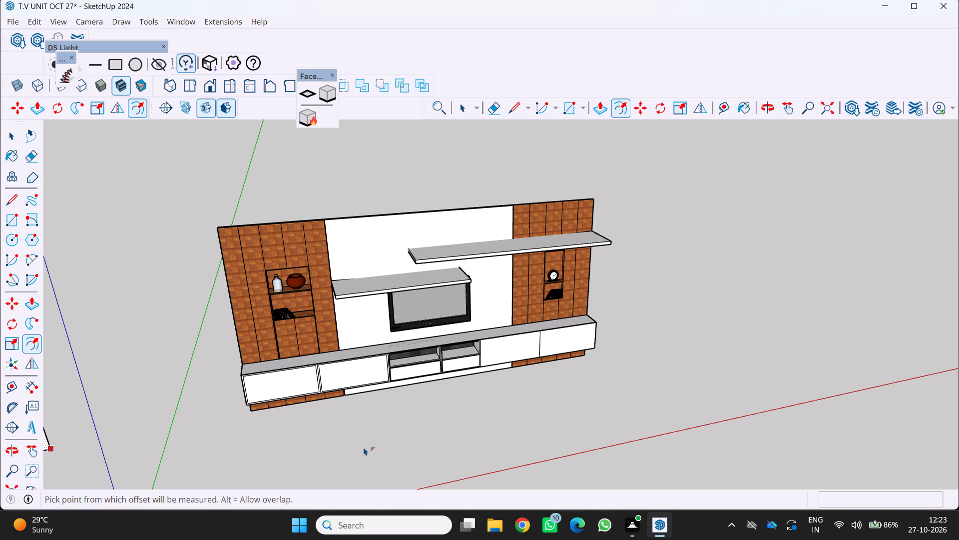
{"action": "scroll", "coordinate": [402, 462], "scroll_direction": "down", "scroll_amount": 1}
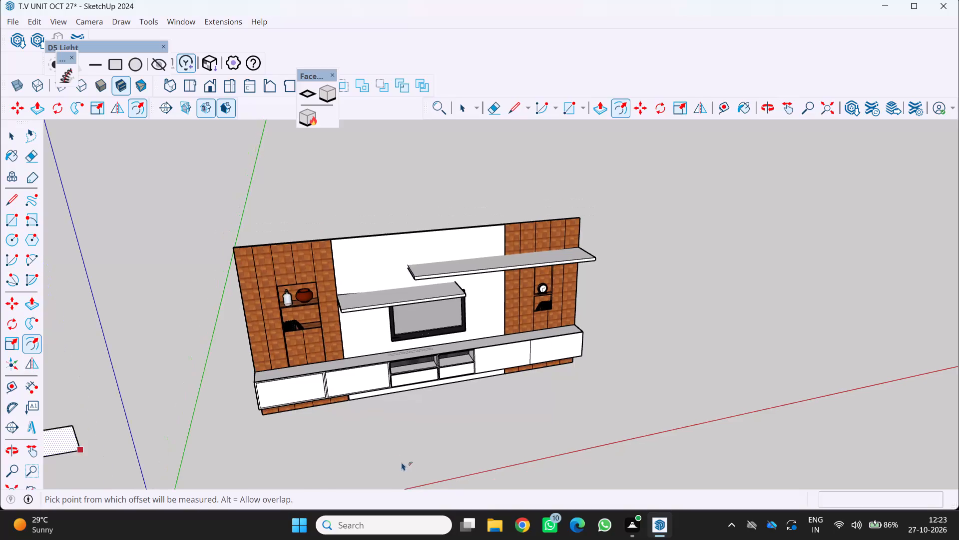
Examine the TV unit's front, including the TV, open compartments, cabinet fronts and parquet side panels, at close and full view.
{"action": "middle_click_drag", "start_coordinate": [400, 463], "coordinate": [311, 370]}
{"action": "middle_click", "coordinate": [311, 370]}
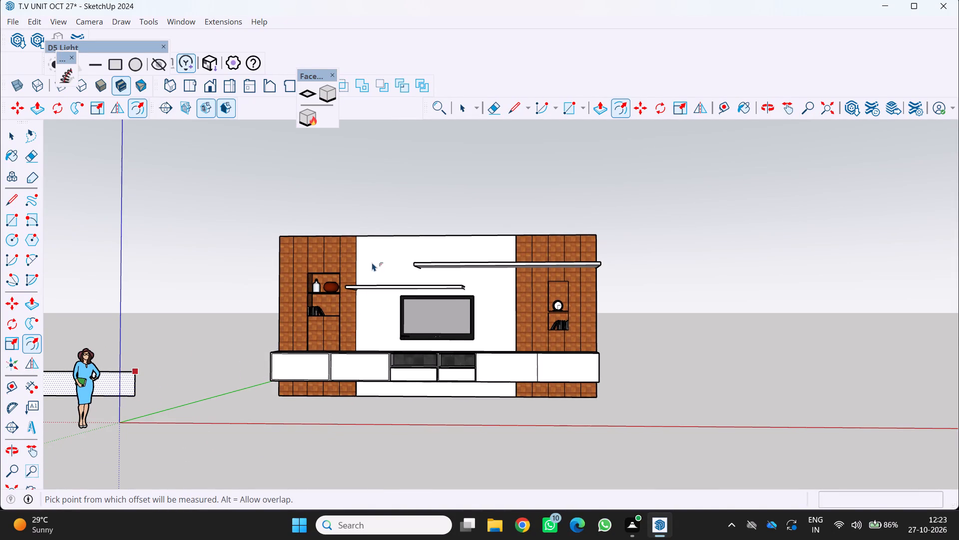
{"action": "middle_click_drag", "start_coordinate": [359, 220], "coordinate": [393, 244]}
{"action": "middle_click", "coordinate": [393, 244]}
{"action": "middle_click", "coordinate": [393, 244]}
{"action": "scroll", "coordinate": [393, 243], "scroll_direction": "up", "scroll_amount": 1}
{"action": "scroll", "coordinate": [387, 242], "scroll_direction": "down", "scroll_amount": 3}
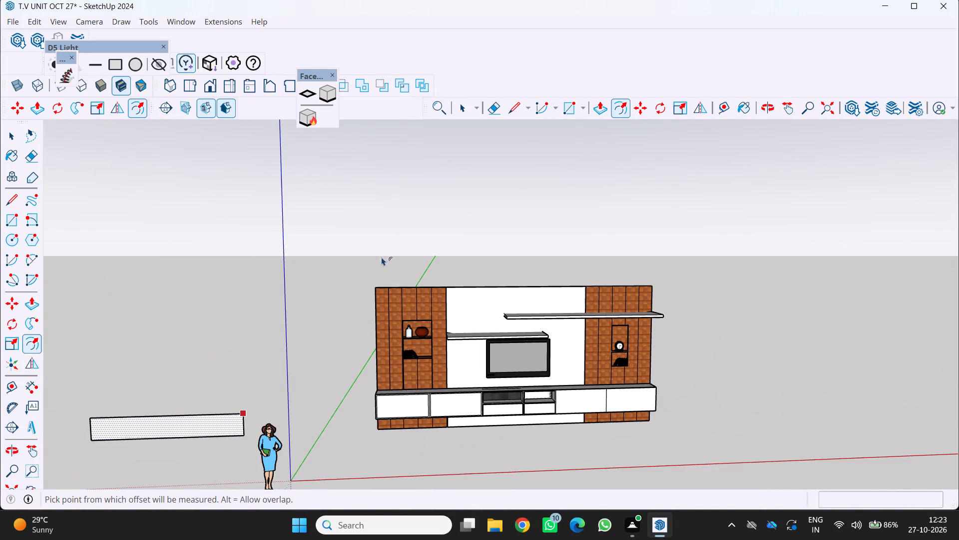
{"action": "middle_click_drag", "start_coordinate": [401, 294], "coordinate": [367, 258]}
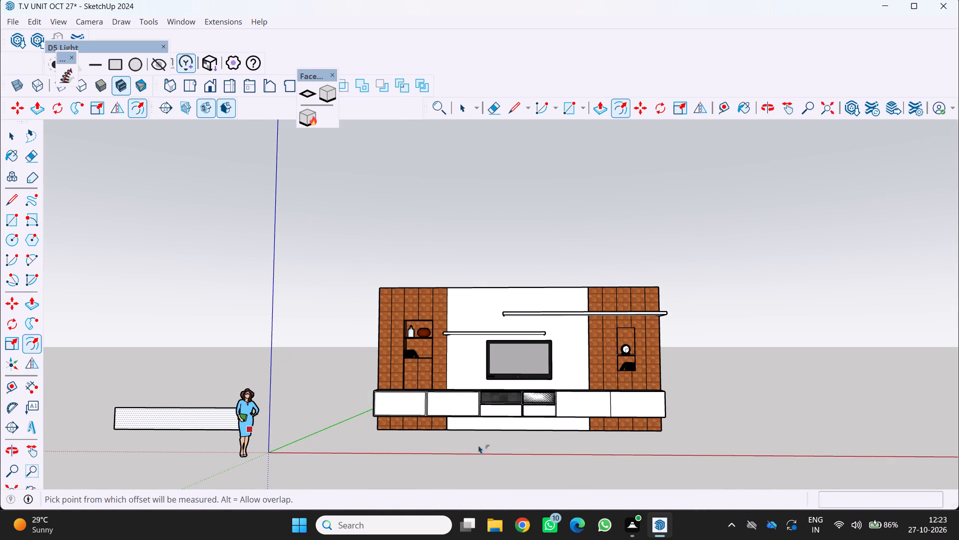
{"action": "scroll", "coordinate": [488, 441], "scroll_direction": "up", "scroll_amount": 1}
{"action": "middle_click_drag", "start_coordinate": [488, 441], "coordinate": [460, 447]}
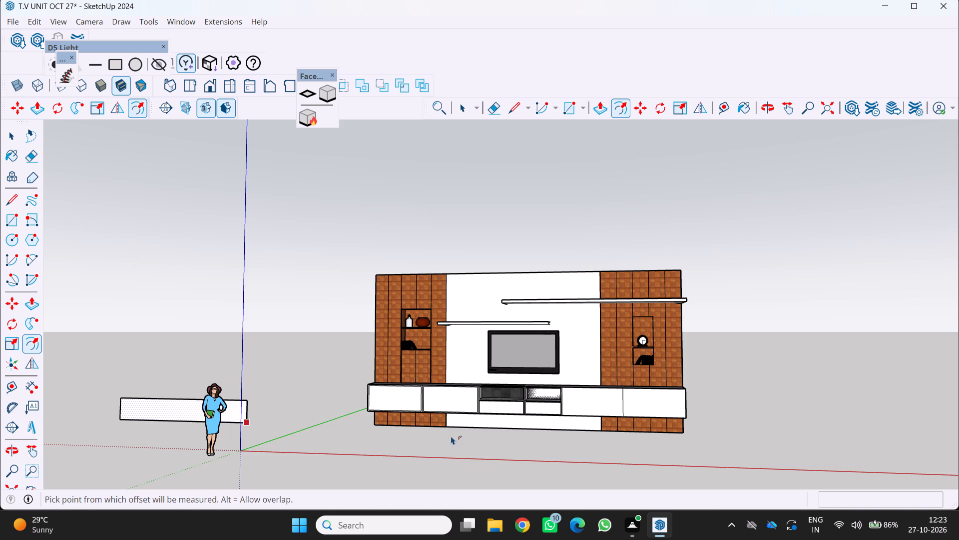
{"action": "scroll", "coordinate": [451, 435], "scroll_direction": "down", "scroll_amount": 2}
{"action": "middle_click_drag", "start_coordinate": [449, 433], "coordinate": [454, 458]}
{"action": "scroll", "coordinate": [461, 440], "scroll_direction": "up", "scroll_amount": 6}
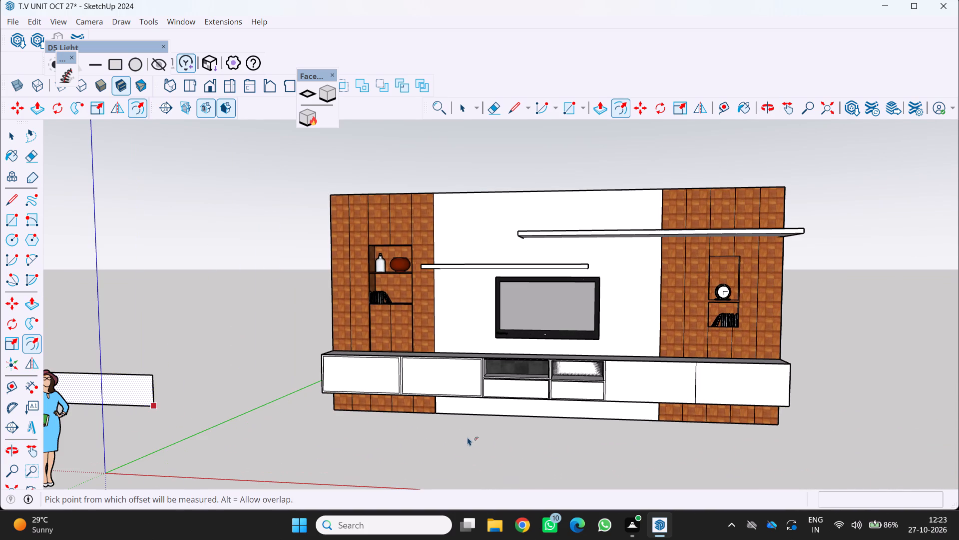
{"action": "scroll", "coordinate": [515, 337], "scroll_direction": "up", "scroll_amount": 6}
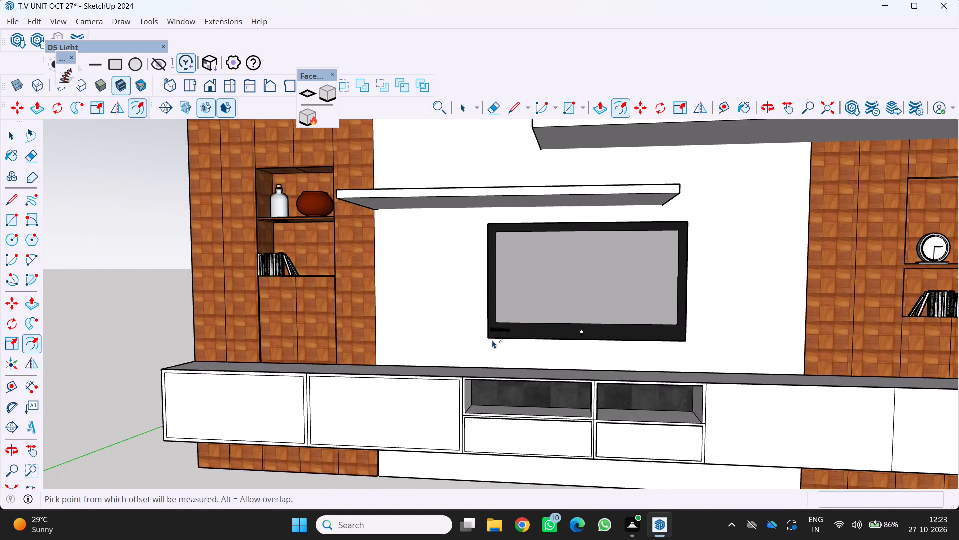
{"action": "scroll", "coordinate": [493, 341], "scroll_direction": "down", "scroll_amount": 4}
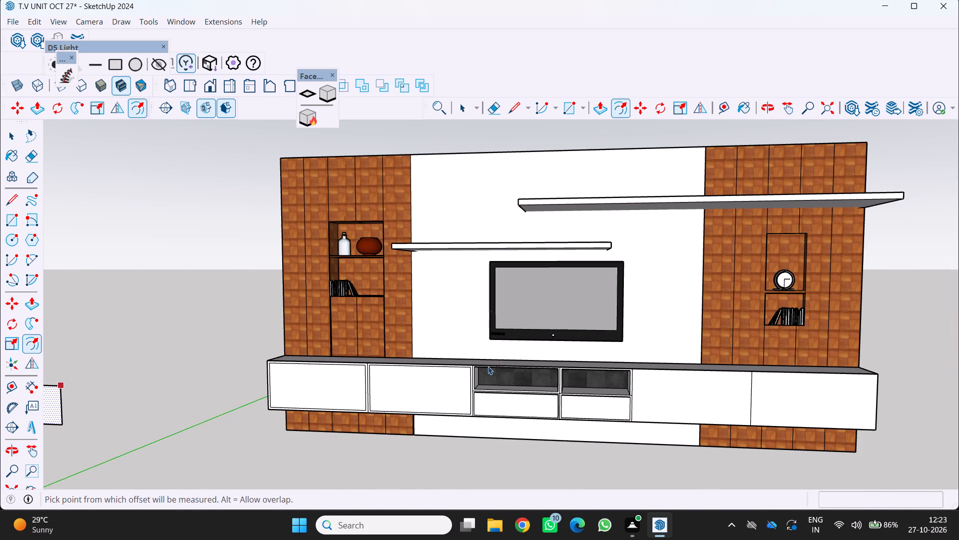
{"action": "scroll", "coordinate": [485, 374], "scroll_direction": "down", "scroll_amount": 5}
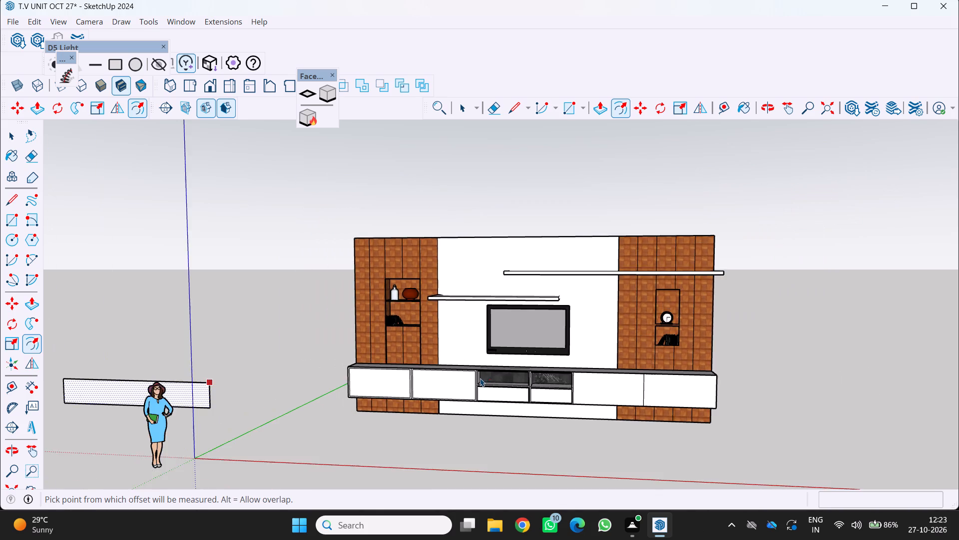
{"action": "scroll", "coordinate": [480, 378], "scroll_direction": "down", "scroll_amount": 3}
{"action": "middle_click_drag", "start_coordinate": [479, 378], "coordinate": [455, 412]}
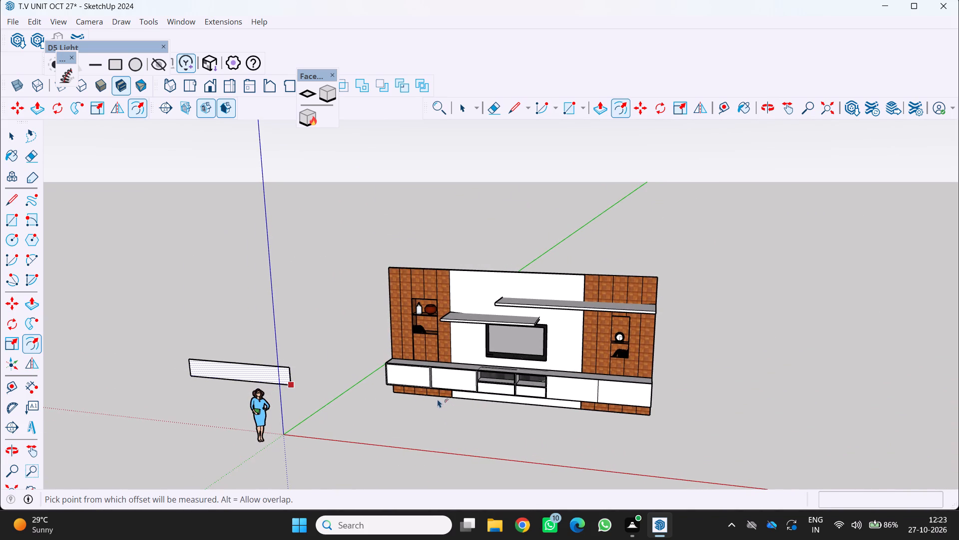
{"action": "scroll", "coordinate": [438, 398], "scroll_direction": "down", "scroll_amount": 3}
{"action": "scroll", "coordinate": [484, 423], "scroll_direction": "up", "scroll_amount": 3}
{"action": "middle_click_drag", "start_coordinate": [512, 402], "coordinate": [539, 385]}
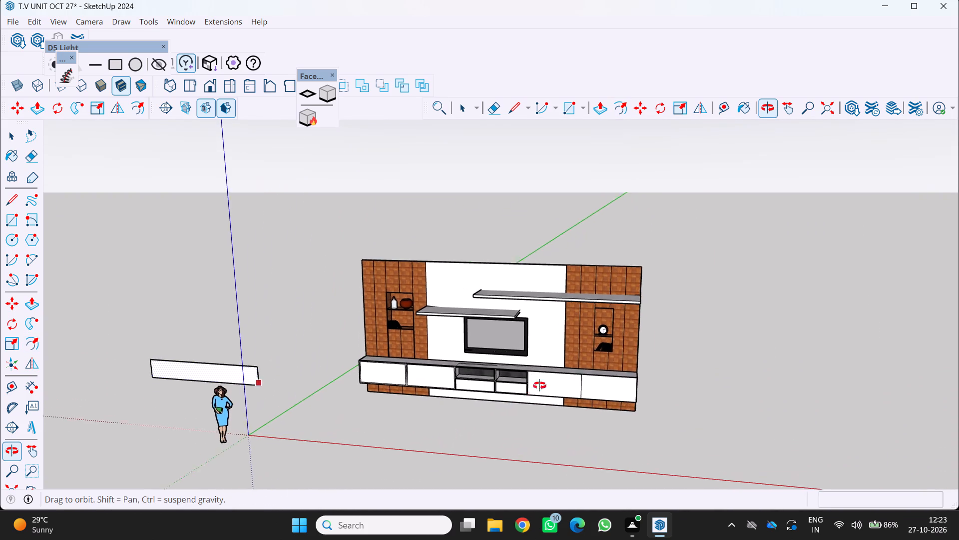
{"action": "middle_click_drag", "start_coordinate": [539, 385], "coordinate": [561, 374]}
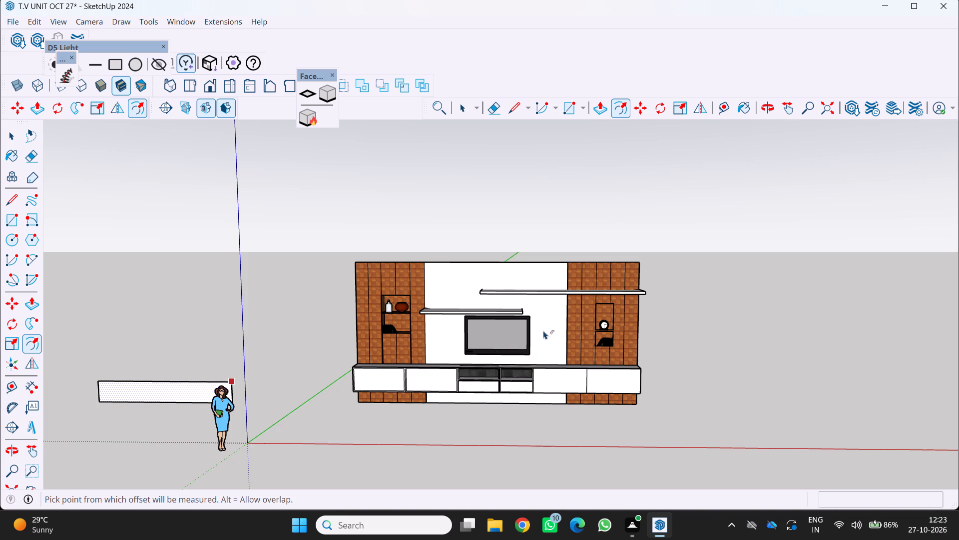
Examine the floating shelves, cabinet top and display niches of the TV unit from an oblique angle.
{"action": "middle_click_drag", "start_coordinate": [632, 338], "coordinate": [463, 358]}
{"action": "scroll", "coordinate": [474, 345], "scroll_direction": "up", "scroll_amount": 2}
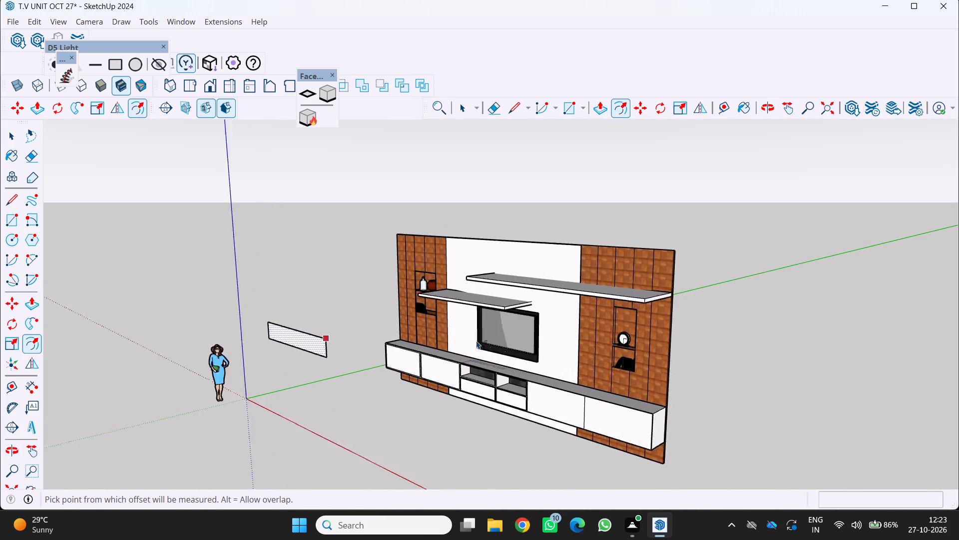
{"action": "scroll", "coordinate": [477, 340], "scroll_direction": "up", "scroll_amount": 3}
{"action": "middle_click_drag", "start_coordinate": [494, 327], "coordinate": [528, 294]}
{"action": "middle_click", "coordinate": [528, 294]}
{"action": "scroll", "coordinate": [529, 287], "scroll_direction": "up", "scroll_amount": 4}
{"action": "middle_click_drag", "start_coordinate": [529, 284], "coordinate": [550, 333]}
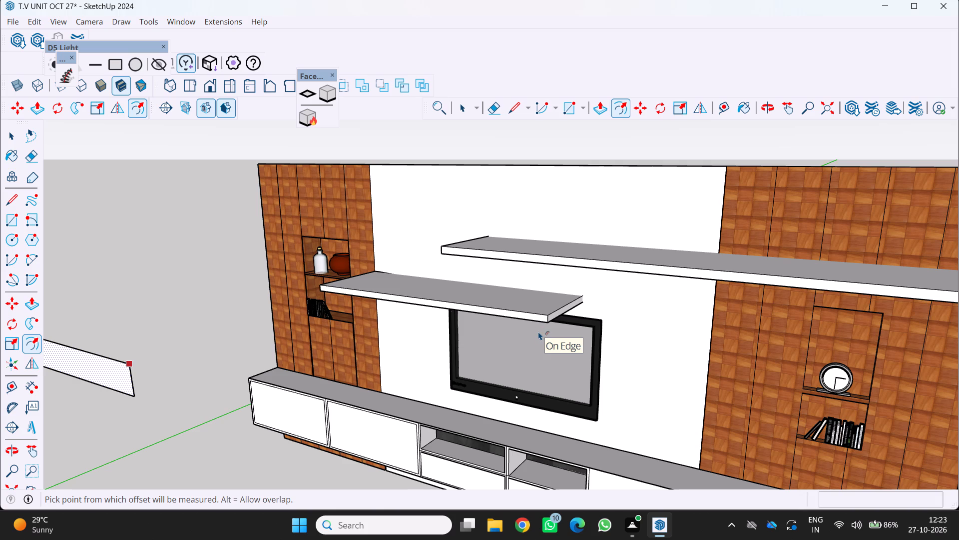
{"action": "scroll", "coordinate": [596, 315], "scroll_direction": "down", "scroll_amount": 3}
{"action": "middle_click_drag", "start_coordinate": [581, 311], "coordinate": [591, 297]}
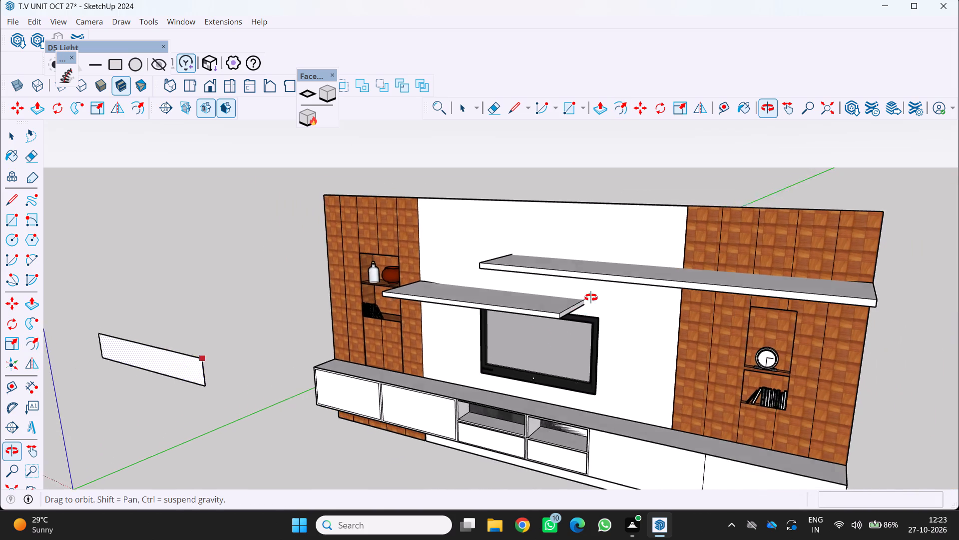
{"action": "middle_click_drag", "start_coordinate": [591, 297], "coordinate": [629, 248]}
{"action": "middle_click", "coordinate": [629, 248]}
{"action": "scroll", "coordinate": [580, 294], "scroll_direction": "down", "scroll_amount": 2}
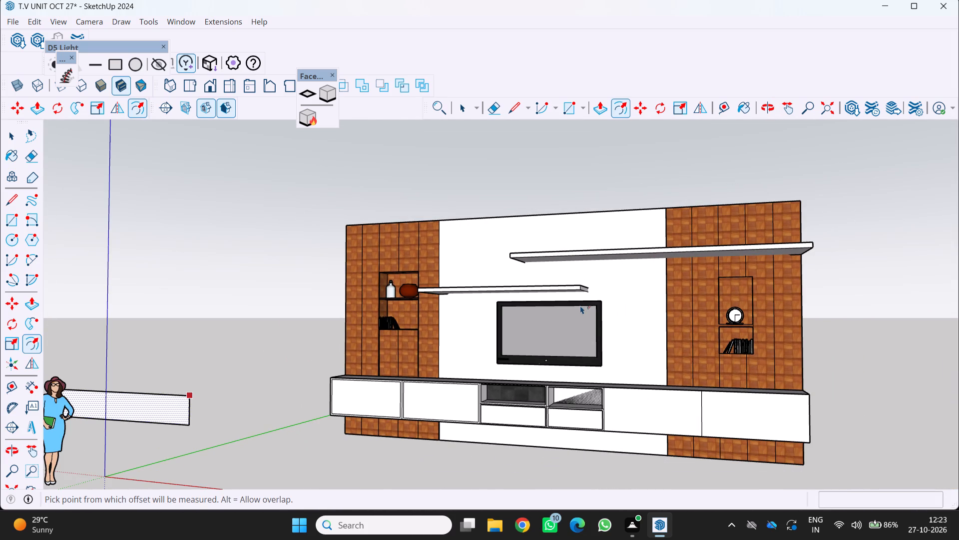
{"action": "scroll", "coordinate": [616, 303], "scroll_direction": "down", "scroll_amount": 4}
{"action": "middle_click_drag", "start_coordinate": [607, 298], "coordinate": [617, 314]}
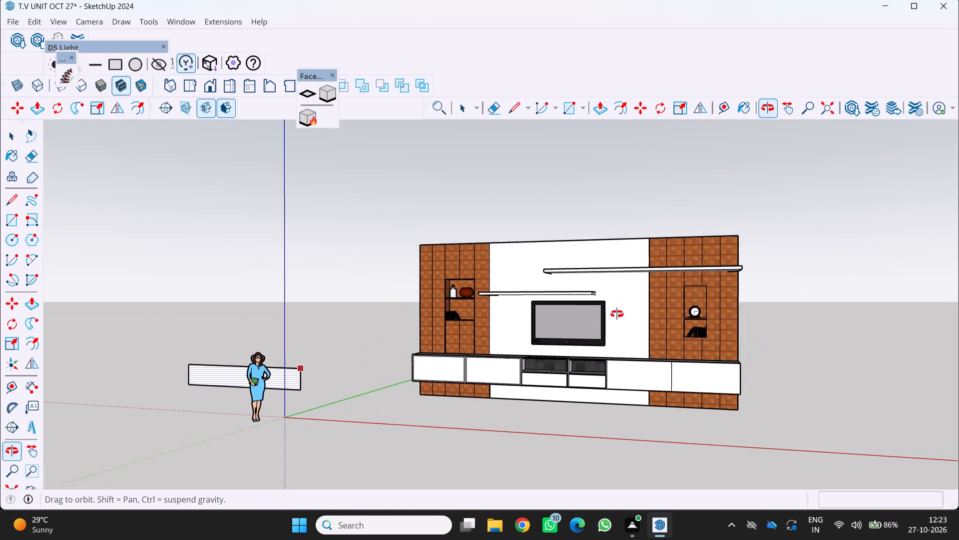
{"action": "middle_click_drag", "start_coordinate": [617, 314], "coordinate": [621, 357]}
{"action": "scroll", "coordinate": [621, 357], "scroll_direction": "up", "scroll_amount": 1}
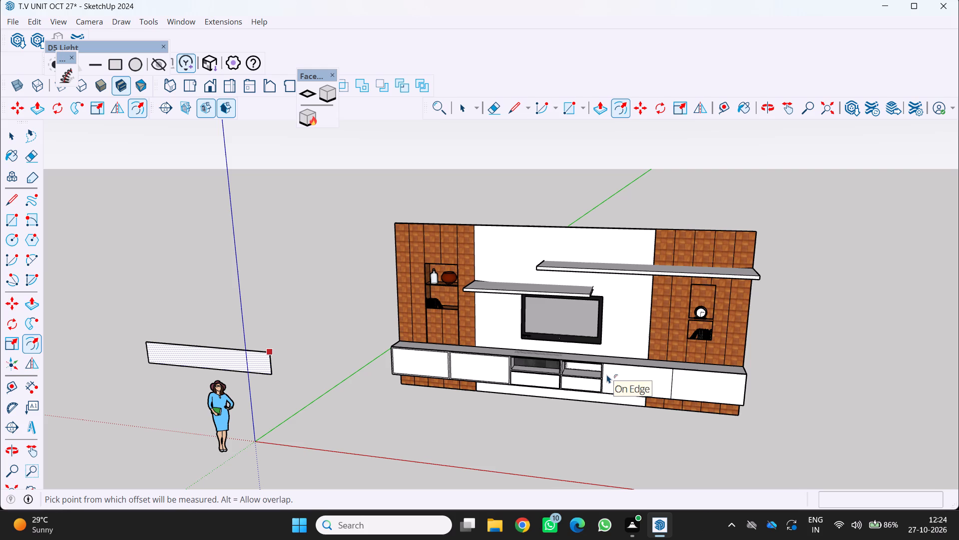
{"action": "middle_click_drag", "start_coordinate": [605, 378], "coordinate": [592, 358]}
{"action": "scroll", "coordinate": [592, 358], "scroll_direction": "up", "scroll_amount": 1}
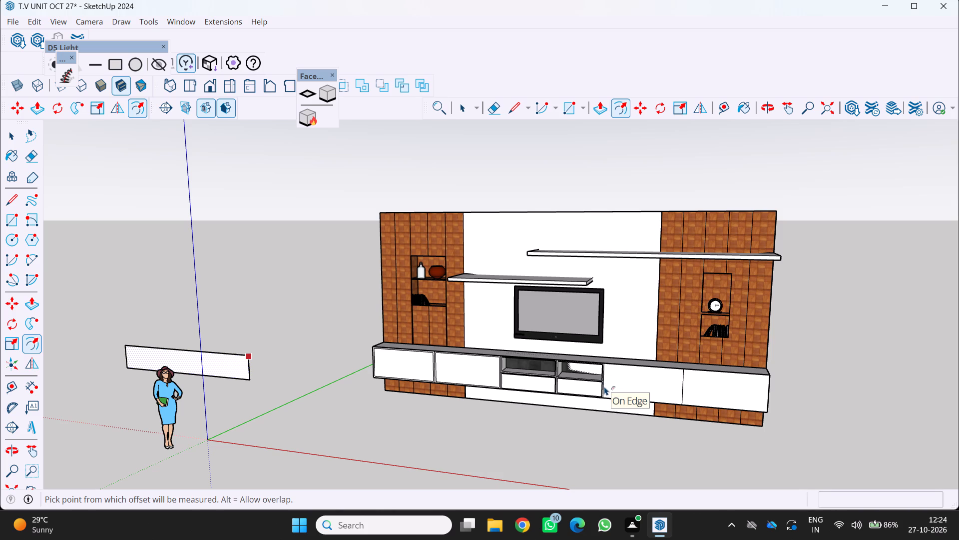
{"action": "scroll", "coordinate": [613, 391], "scroll_direction": "down", "scroll_amount": 2}
{"action": "middle_click_drag", "start_coordinate": [609, 388], "coordinate": [571, 358]}
{"action": "scroll", "coordinate": [560, 381], "scroll_direction": "down", "scroll_amount": 3}
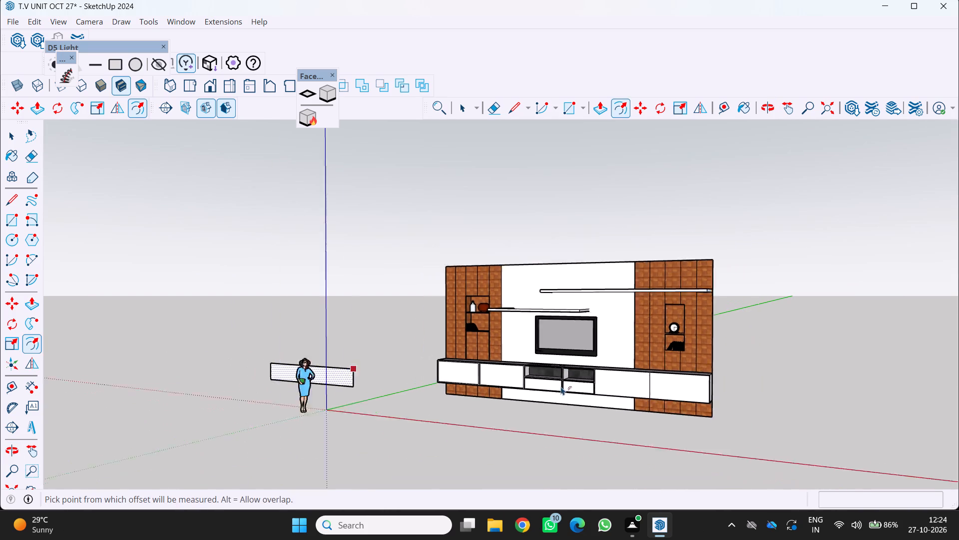
{"action": "scroll", "coordinate": [561, 386], "scroll_direction": "down", "scroll_amount": 1}
Examine the whole TV unit and its clock-side end from the front and from slightly above.
{"action": "middle_click_drag", "start_coordinate": [616, 427], "coordinate": [705, 457]}
{"action": "scroll", "coordinate": [697, 414], "scroll_direction": "up", "scroll_amount": 4}
{"action": "middle_click_drag", "start_coordinate": [694, 393], "coordinate": [657, 426]}
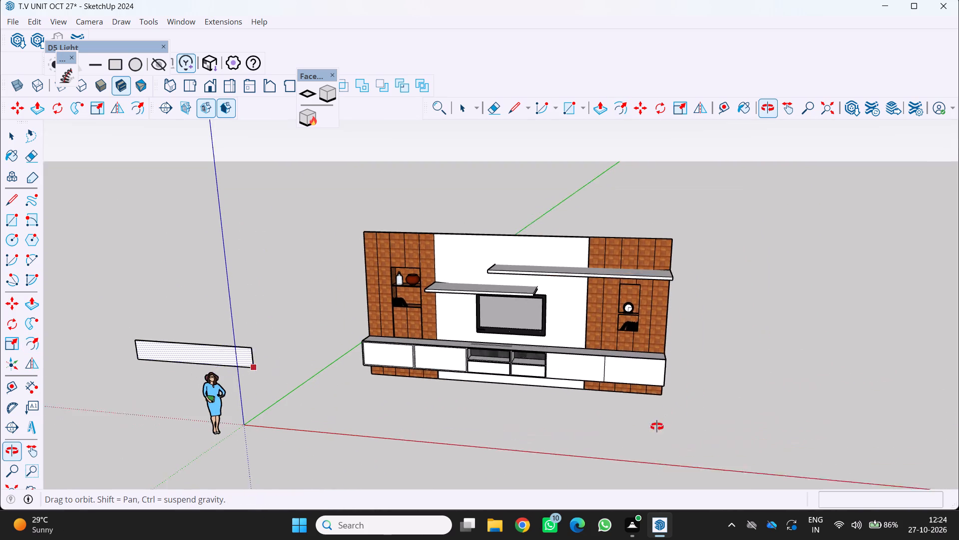
{"action": "middle_click_drag", "start_coordinate": [657, 426], "coordinate": [655, 428]}
{"action": "middle_click_drag", "start_coordinate": [654, 434], "coordinate": [452, 425], "text": "shift"}
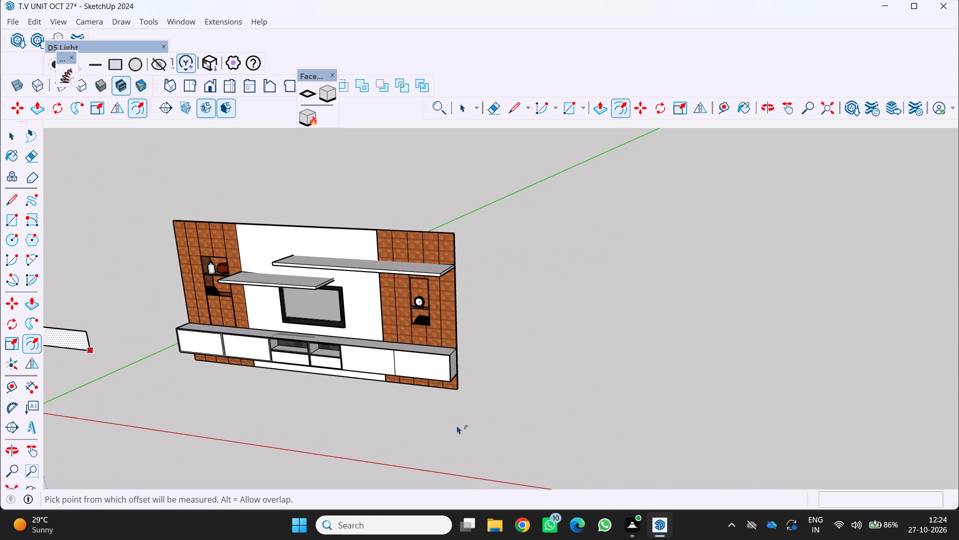
{"action": "scroll", "coordinate": [466, 422], "scroll_direction": "up", "scroll_amount": 4}
{"action": "middle_click_drag", "start_coordinate": [471, 419], "coordinate": [564, 394]}
{"action": "scroll", "coordinate": [565, 394], "scroll_direction": "down", "scroll_amount": 3}
{"action": "middle_click_drag", "start_coordinate": [562, 394], "coordinate": [528, 370]}
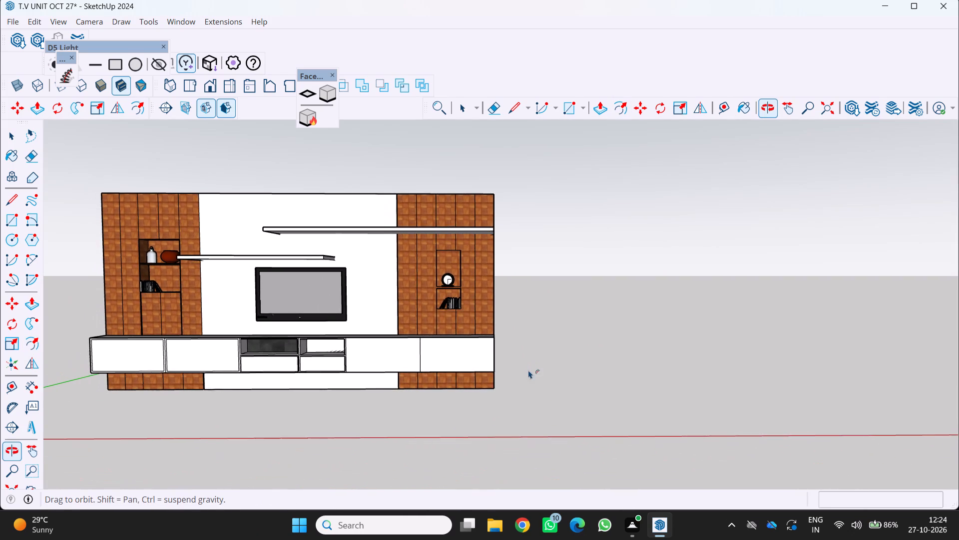
{"action": "middle_click_drag", "start_coordinate": [528, 370], "coordinate": [530, 367]}
{"action": "middle_click_drag", "start_coordinate": [561, 354], "coordinate": [538, 383]}
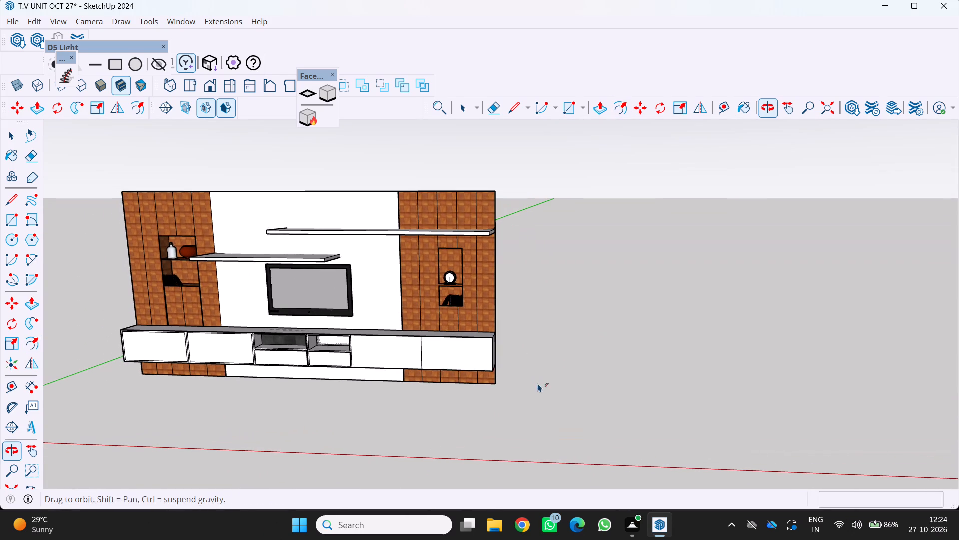
{"action": "scroll", "coordinate": [543, 374], "scroll_direction": "up", "scroll_amount": 1}
{"action": "middle_click_drag", "start_coordinate": [543, 374], "coordinate": [573, 327]}
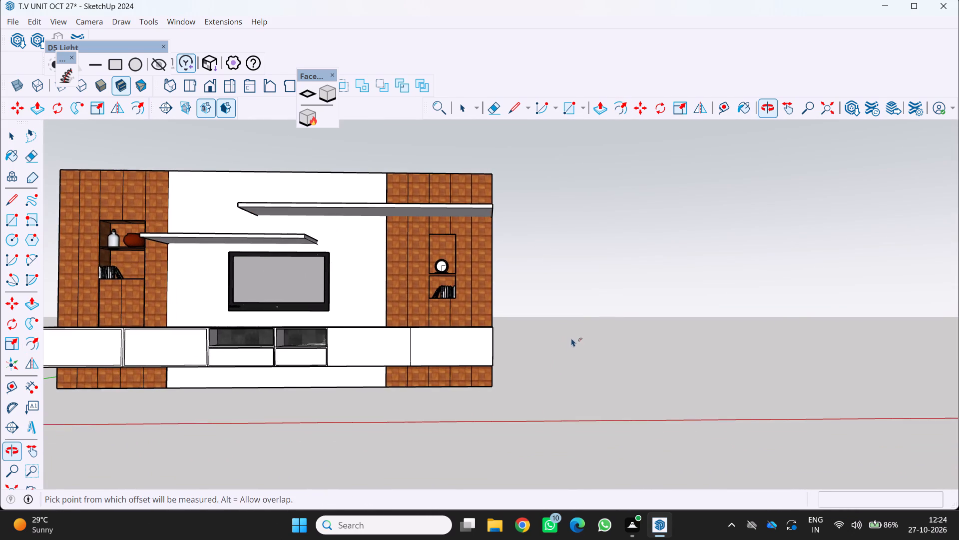
{"action": "middle_click_drag", "start_coordinate": [570, 344], "coordinate": [502, 387]}
{"action": "middle_click", "coordinate": [502, 387]}
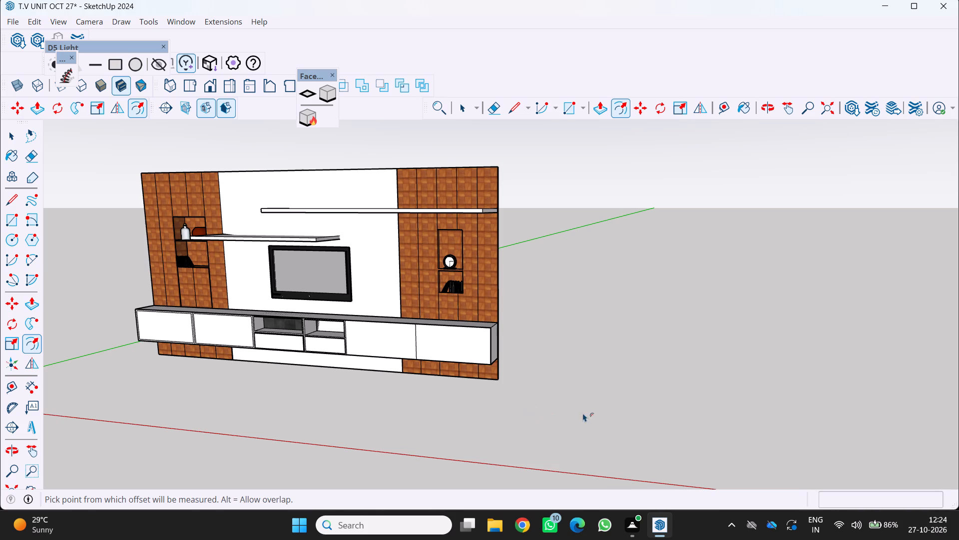
{"action": "middle_click_drag", "start_coordinate": [545, 354], "coordinate": [567, 385]}
{"action": "scroll", "coordinate": [550, 386], "scroll_direction": "up", "scroll_amount": 2}
{"action": "middle_click_drag", "start_coordinate": [548, 387], "coordinate": [548, 388]}
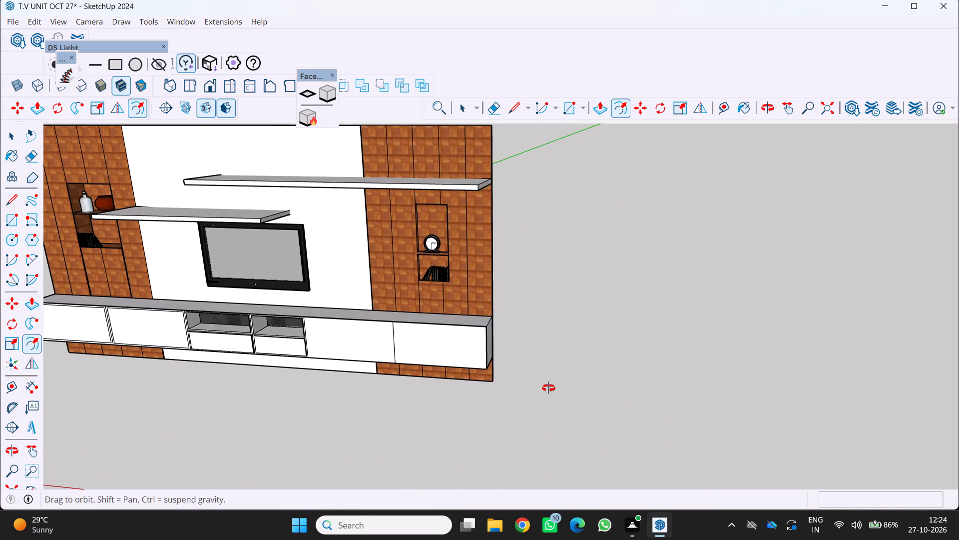
{"action": "middle_click_drag", "start_coordinate": [548, 388], "coordinate": [556, 352]}
{"action": "scroll", "coordinate": [552, 356], "scroll_direction": "down", "scroll_amount": 1}
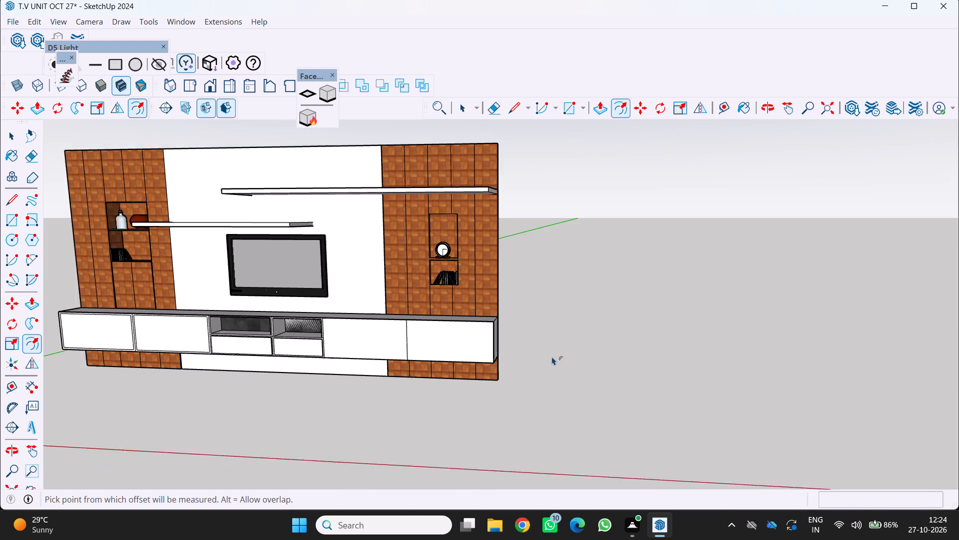
{"action": "scroll", "coordinate": [552, 356], "scroll_direction": "down", "scroll_amount": 1}
{"action": "scroll", "coordinate": [594, 374], "scroll_direction": "down", "scroll_amount": 1}
{"action": "middle_click_drag", "start_coordinate": [594, 374], "coordinate": [568, 360]}
{"action": "middle_click", "coordinate": [568, 360]}
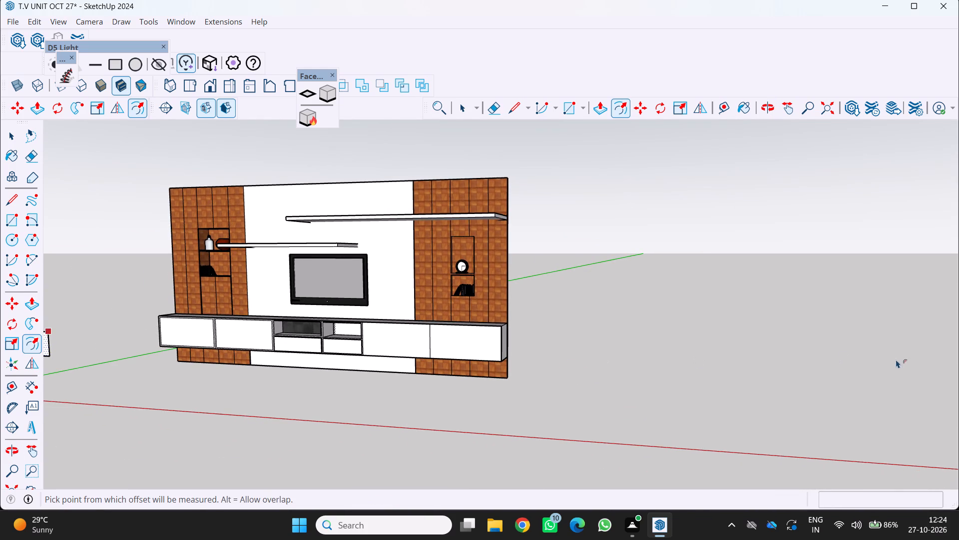
{"action": "middle_click_drag", "start_coordinate": [445, 307], "coordinate": [461, 333]}
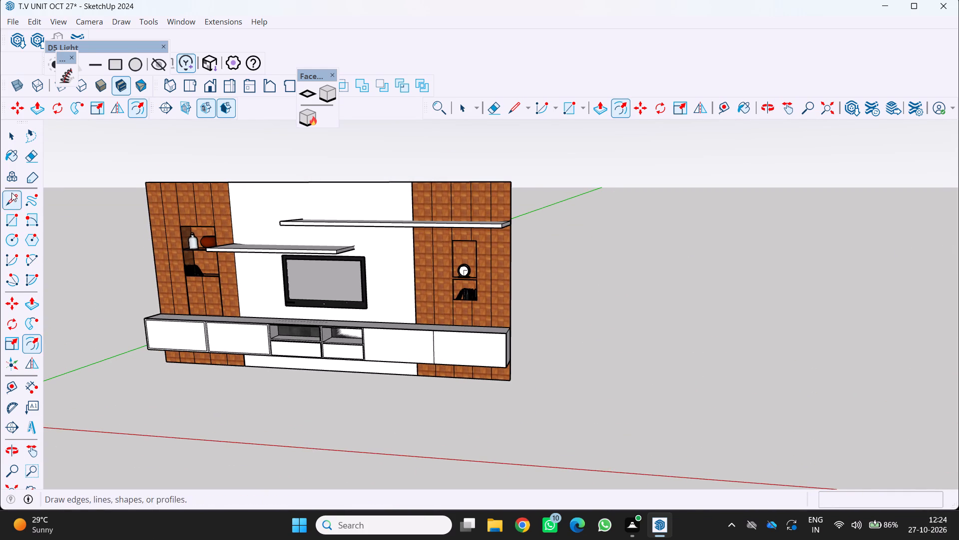
Draw a rectangle about 1' 11" by 8' 2 1/2" on the ground beside the clock-side end of the TV unit.
{"action": "left_click", "coordinate": [11, 223]}
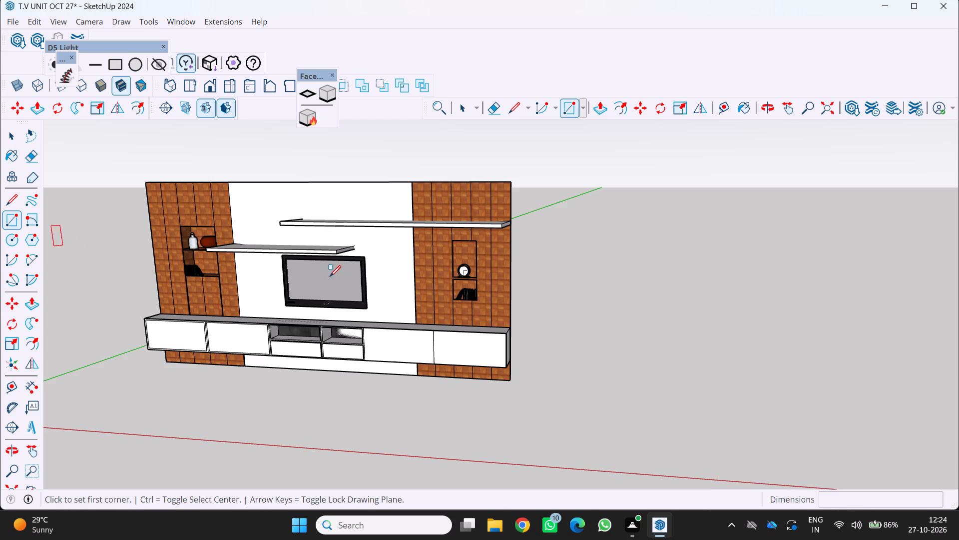
{"action": "scroll", "coordinate": [331, 278], "scroll_direction": "down", "scroll_amount": 1}
{"action": "scroll", "coordinate": [514, 361], "scroll_direction": "up", "scroll_amount": 3}
{"action": "scroll", "coordinate": [502, 403], "scroll_direction": "down", "scroll_amount": 2}
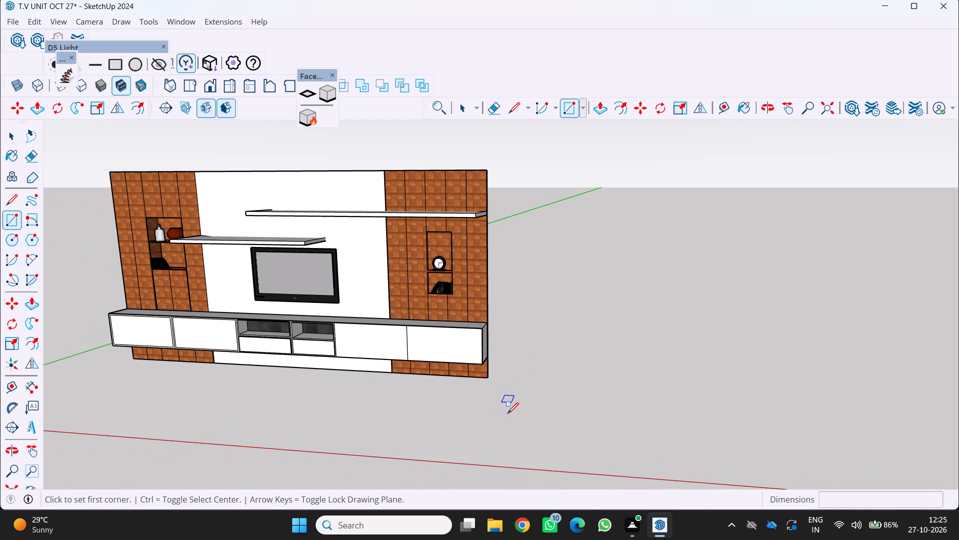
{"action": "scroll", "coordinate": [583, 421], "scroll_direction": "down", "scroll_amount": 3}
{"action": "middle_click_drag", "start_coordinate": [568, 421], "coordinate": [518, 393]}
{"action": "scroll", "coordinate": [567, 420], "scroll_direction": "up", "scroll_amount": 1}
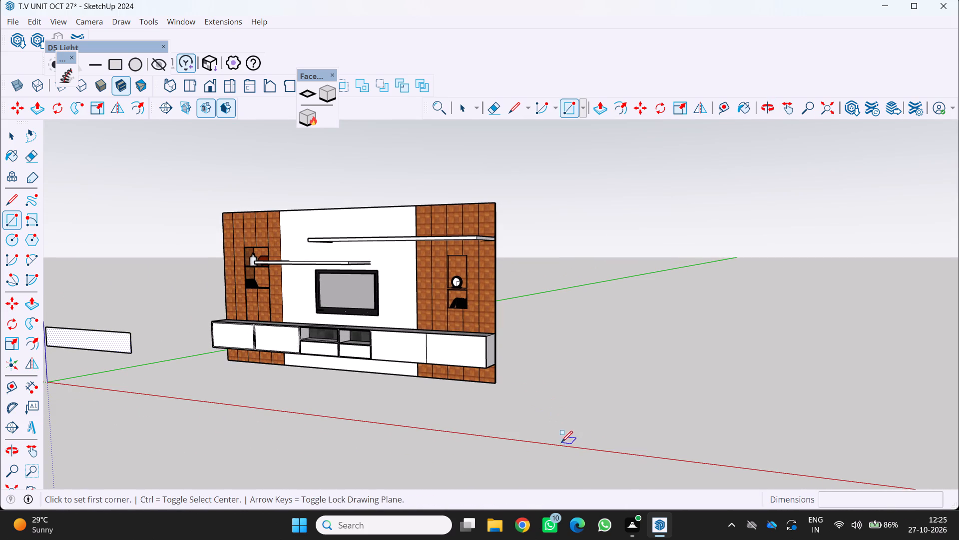
{"action": "scroll", "coordinate": [562, 416], "scroll_direction": "up", "scroll_amount": 1}
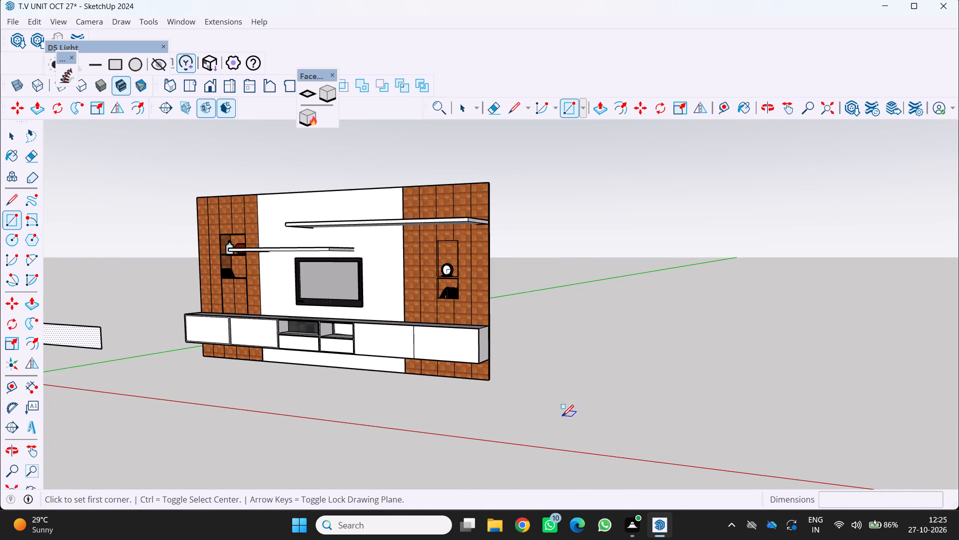
{"action": "left_click", "coordinate": [554, 414]}
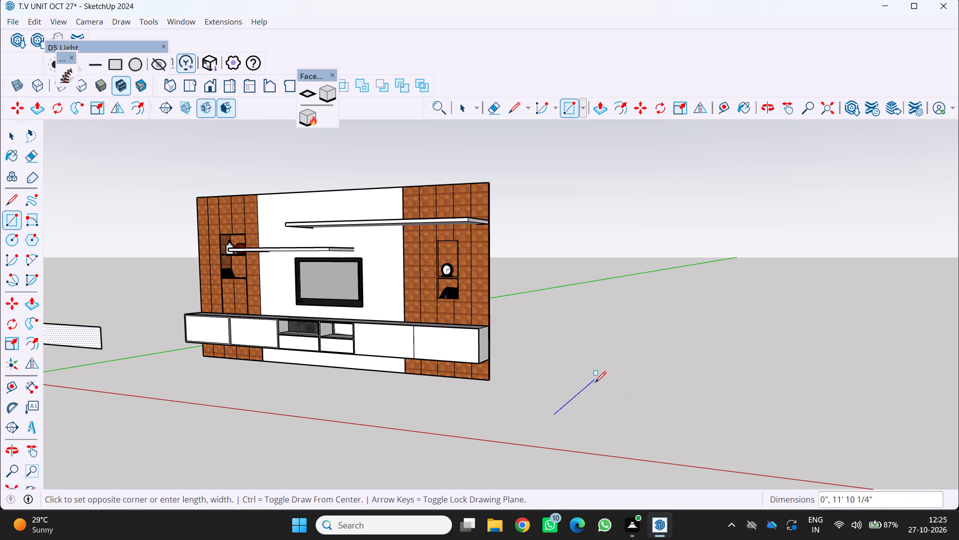
{"action": "scroll", "coordinate": [594, 386], "scroll_direction": "up", "scroll_amount": 4}
{"action": "middle_click_drag", "start_coordinate": [595, 393], "coordinate": [620, 391]}
{"action": "middle_click", "coordinate": [620, 391]}
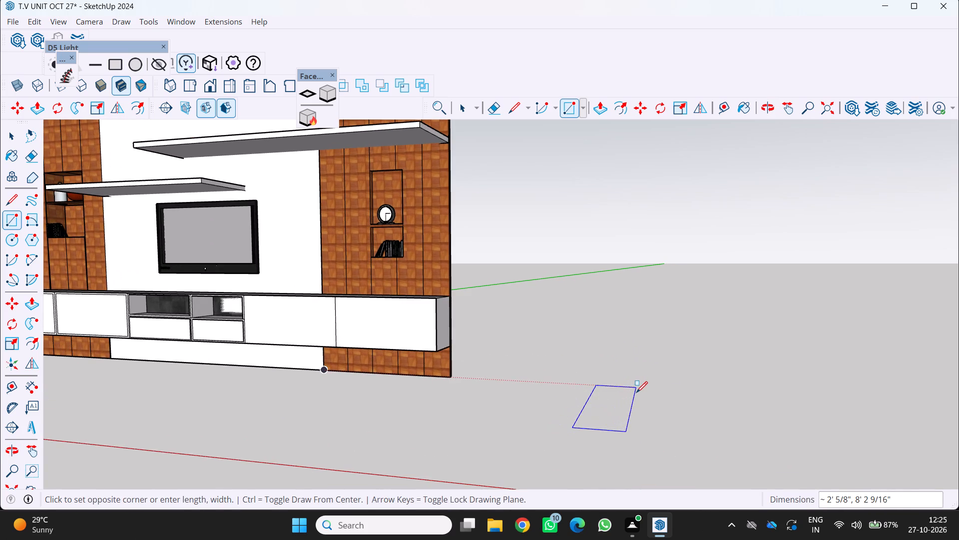
{"action": "left_click", "coordinate": [634, 392]}
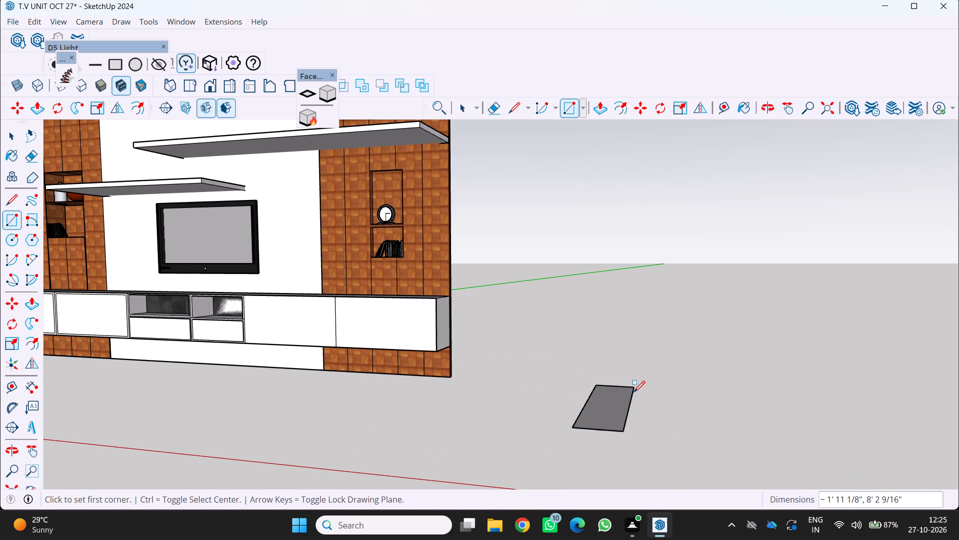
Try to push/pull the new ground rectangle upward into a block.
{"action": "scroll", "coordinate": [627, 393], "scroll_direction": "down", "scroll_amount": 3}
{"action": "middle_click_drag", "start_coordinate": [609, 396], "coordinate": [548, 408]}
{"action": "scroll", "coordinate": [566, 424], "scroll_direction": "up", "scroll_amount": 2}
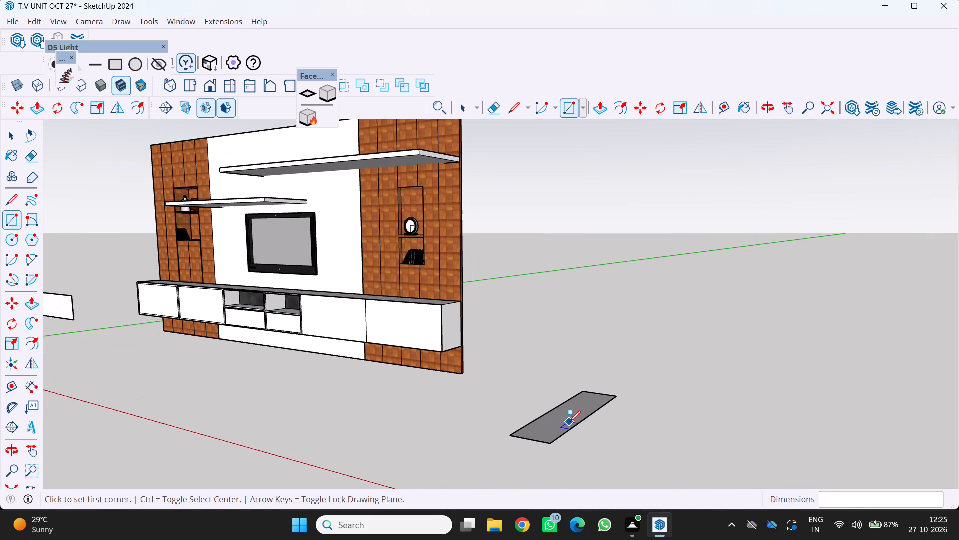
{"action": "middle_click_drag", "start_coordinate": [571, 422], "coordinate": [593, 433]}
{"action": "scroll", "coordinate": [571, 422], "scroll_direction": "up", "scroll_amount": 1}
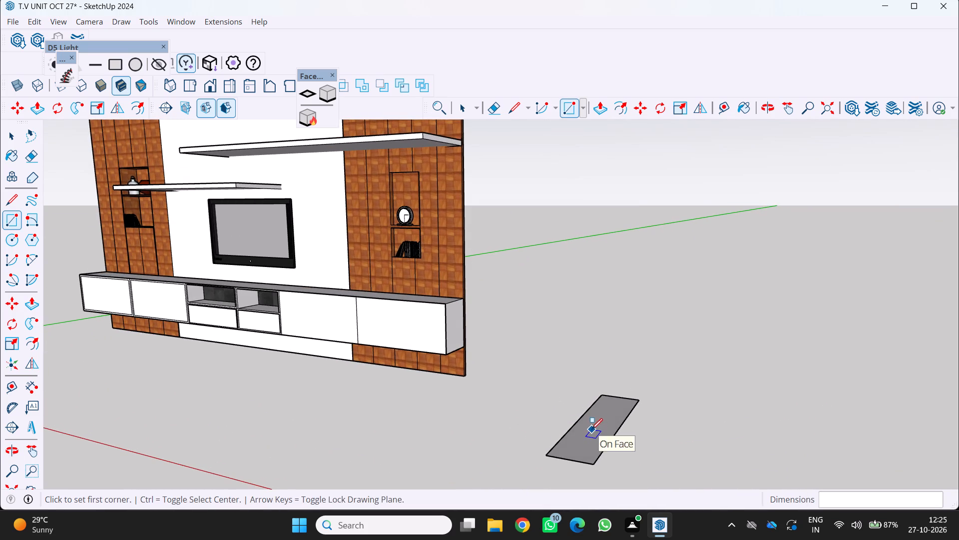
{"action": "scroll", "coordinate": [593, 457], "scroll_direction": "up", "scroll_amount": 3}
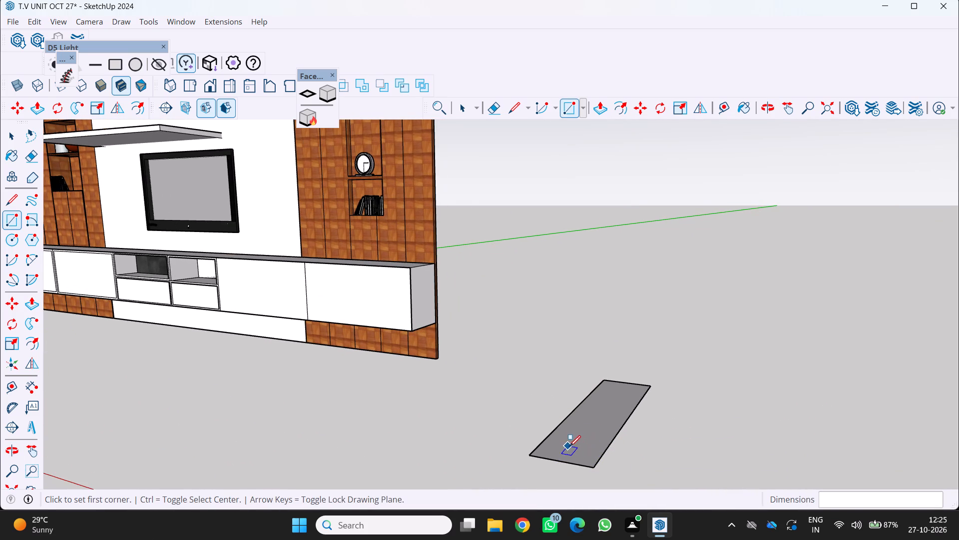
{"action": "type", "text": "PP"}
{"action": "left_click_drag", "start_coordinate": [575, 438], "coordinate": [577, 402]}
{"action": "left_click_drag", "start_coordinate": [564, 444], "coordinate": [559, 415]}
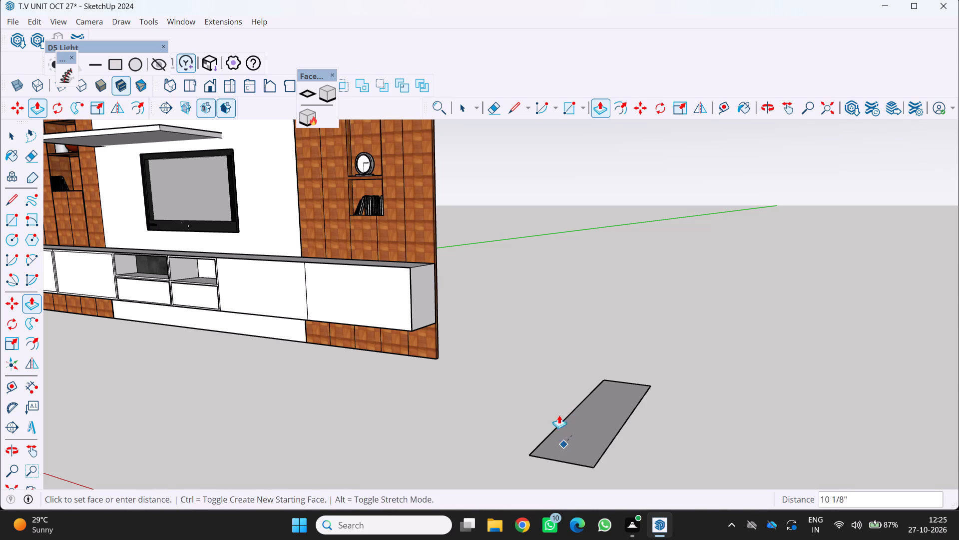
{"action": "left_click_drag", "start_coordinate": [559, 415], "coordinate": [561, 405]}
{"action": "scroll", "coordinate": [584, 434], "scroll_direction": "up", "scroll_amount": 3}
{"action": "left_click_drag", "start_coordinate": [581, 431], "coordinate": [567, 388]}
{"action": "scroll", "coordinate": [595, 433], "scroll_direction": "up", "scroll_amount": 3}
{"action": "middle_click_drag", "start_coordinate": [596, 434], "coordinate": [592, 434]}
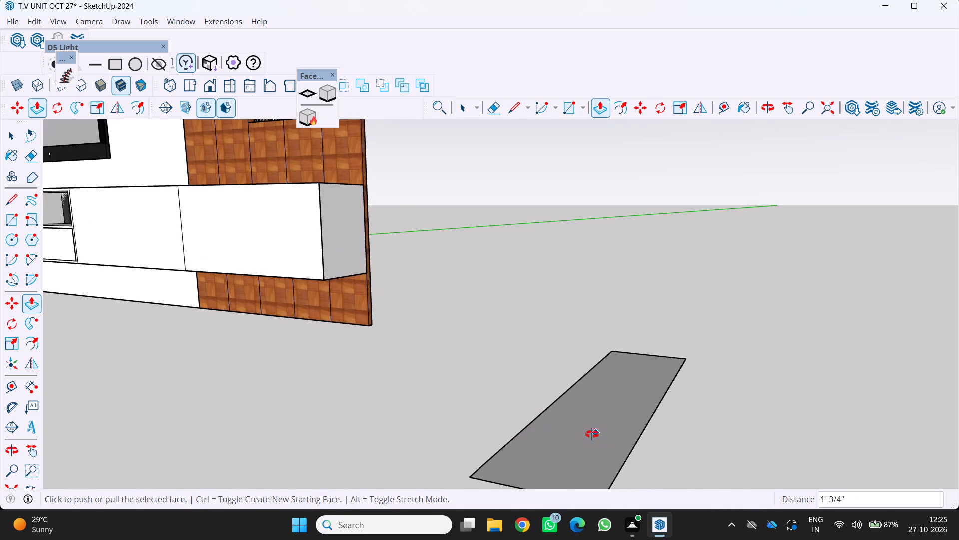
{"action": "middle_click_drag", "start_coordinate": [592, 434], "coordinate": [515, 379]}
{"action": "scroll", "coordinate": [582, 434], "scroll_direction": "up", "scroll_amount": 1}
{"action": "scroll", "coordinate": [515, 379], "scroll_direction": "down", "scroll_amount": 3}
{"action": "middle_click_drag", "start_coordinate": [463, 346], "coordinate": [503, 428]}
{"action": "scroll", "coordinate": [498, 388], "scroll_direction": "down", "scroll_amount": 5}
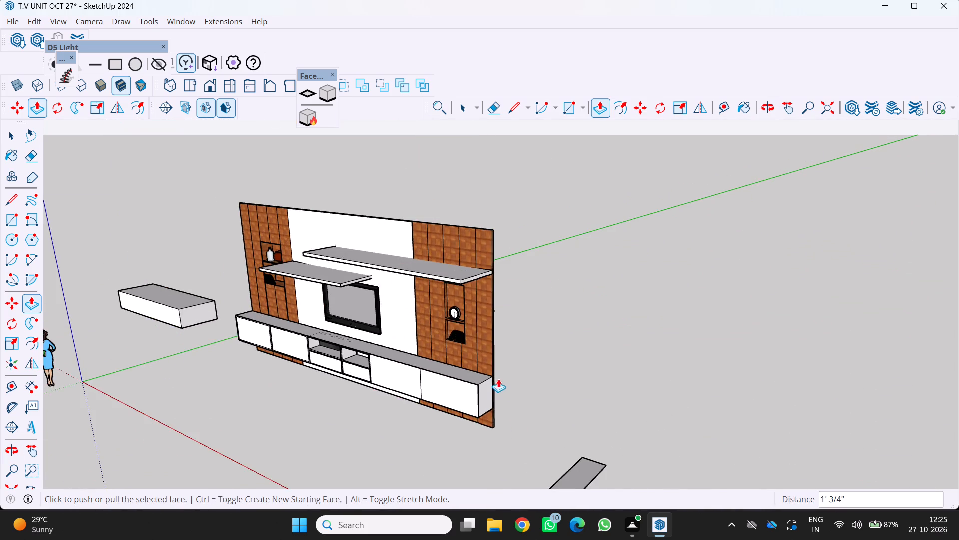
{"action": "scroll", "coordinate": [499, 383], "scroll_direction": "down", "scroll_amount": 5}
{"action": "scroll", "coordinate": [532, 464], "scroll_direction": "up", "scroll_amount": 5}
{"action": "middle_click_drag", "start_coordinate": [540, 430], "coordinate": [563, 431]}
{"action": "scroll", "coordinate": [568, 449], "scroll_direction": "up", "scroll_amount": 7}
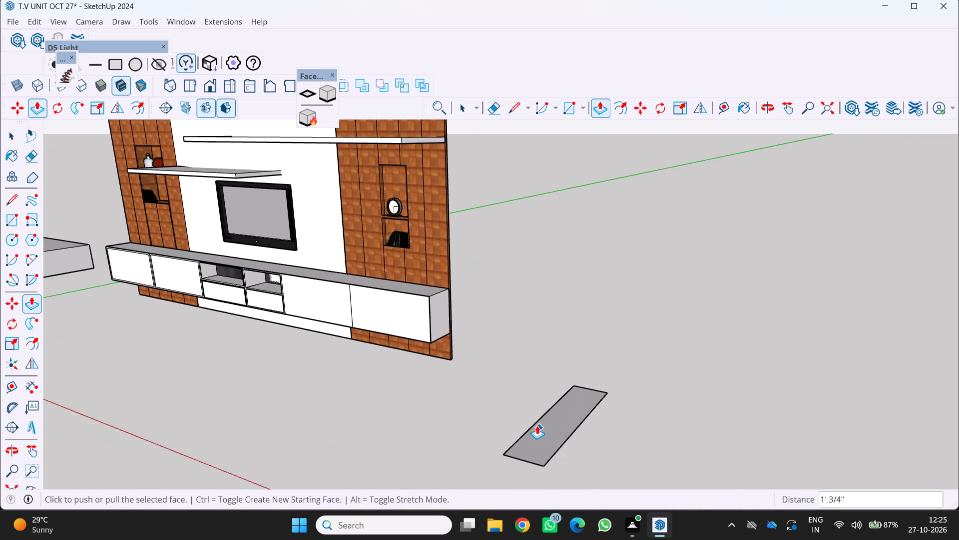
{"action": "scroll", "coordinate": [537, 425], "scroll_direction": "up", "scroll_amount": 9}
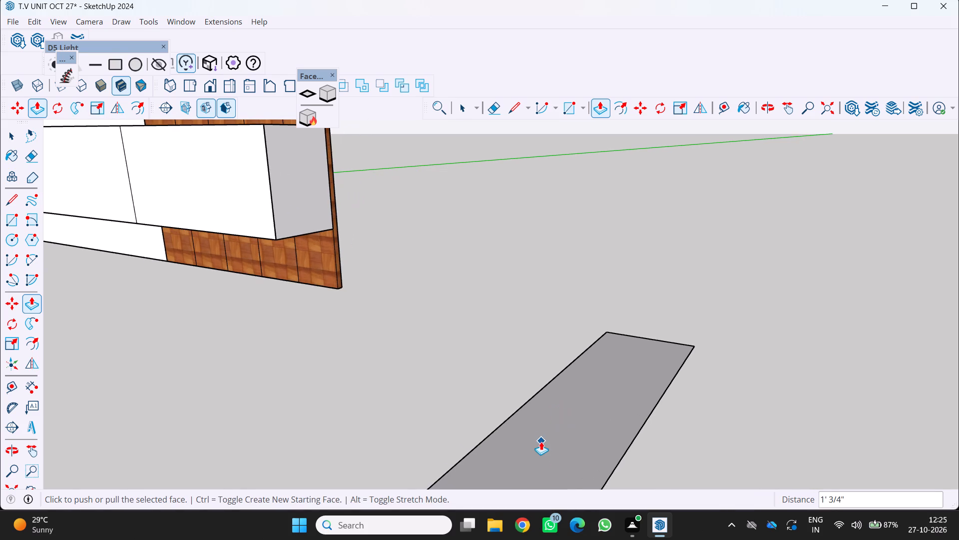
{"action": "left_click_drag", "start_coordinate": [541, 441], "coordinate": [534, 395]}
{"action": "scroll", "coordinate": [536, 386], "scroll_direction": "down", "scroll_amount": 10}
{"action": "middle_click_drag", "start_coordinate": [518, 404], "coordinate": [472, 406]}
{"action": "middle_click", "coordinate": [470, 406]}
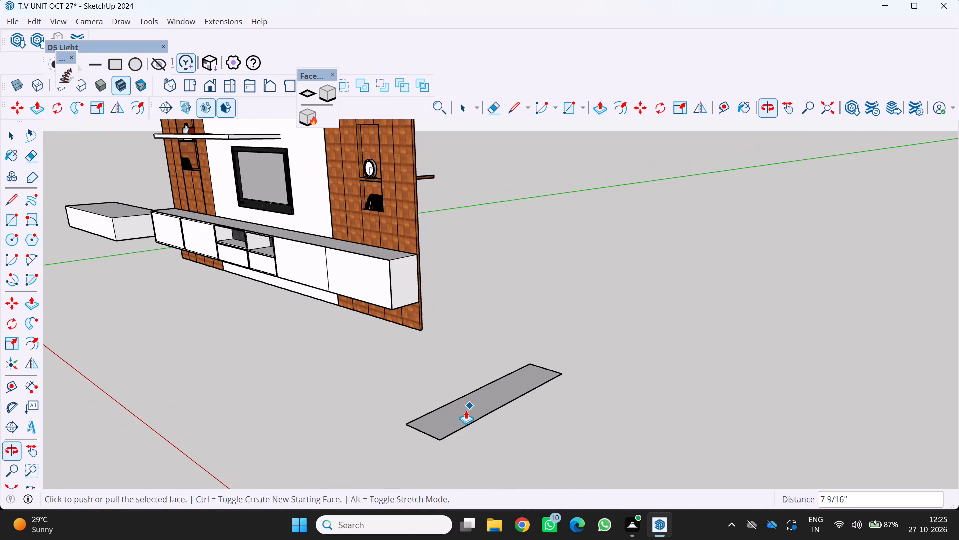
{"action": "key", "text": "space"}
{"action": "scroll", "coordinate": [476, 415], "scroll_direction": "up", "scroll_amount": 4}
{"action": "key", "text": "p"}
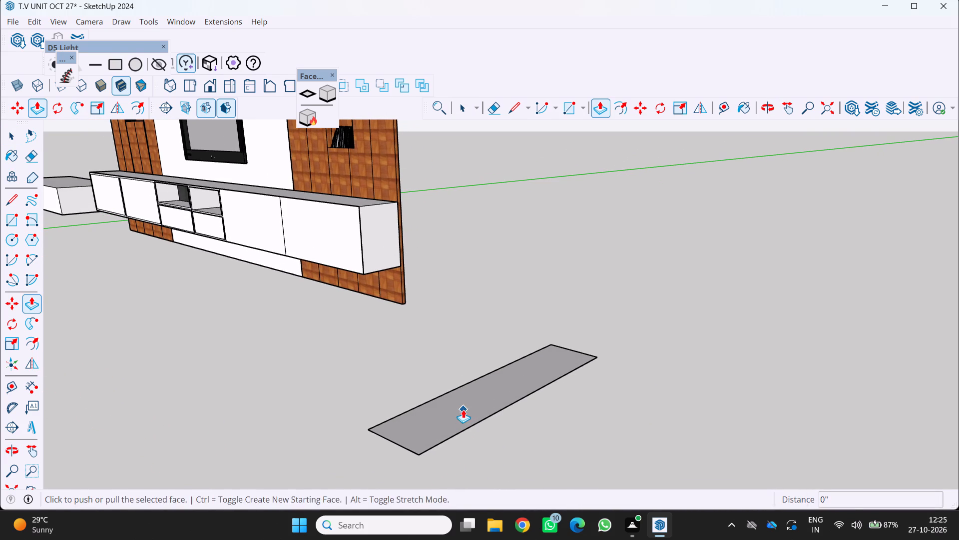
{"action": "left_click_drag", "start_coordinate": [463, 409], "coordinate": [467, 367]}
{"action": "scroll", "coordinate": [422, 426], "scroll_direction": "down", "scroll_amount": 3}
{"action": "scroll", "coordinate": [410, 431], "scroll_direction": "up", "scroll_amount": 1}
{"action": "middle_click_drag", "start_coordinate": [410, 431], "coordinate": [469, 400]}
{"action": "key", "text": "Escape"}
Push/pull the ground rectangle upward by about 3' 5/8" to form a solid block.
{"action": "left_click_drag", "start_coordinate": [531, 375], "coordinate": [525, 351]}
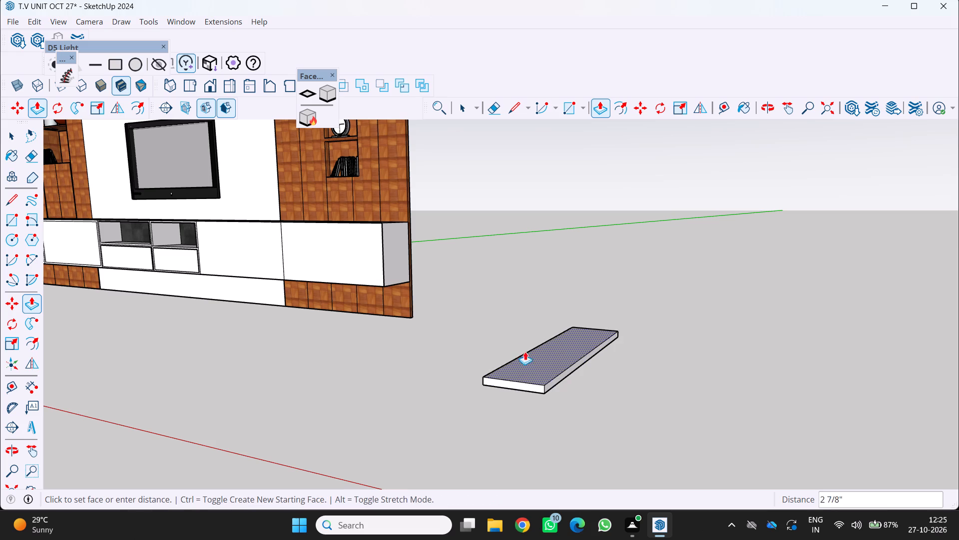
{"action": "left_click_drag", "start_coordinate": [525, 351], "coordinate": [521, 279]}
Push the block's rear end face inward by about 1' 8 3/16" to shorten its length.
{"action": "scroll", "coordinate": [514, 315], "scroll_direction": "down", "scroll_amount": 4}
{"action": "middle_click_drag", "start_coordinate": [517, 326], "coordinate": [561, 338]}
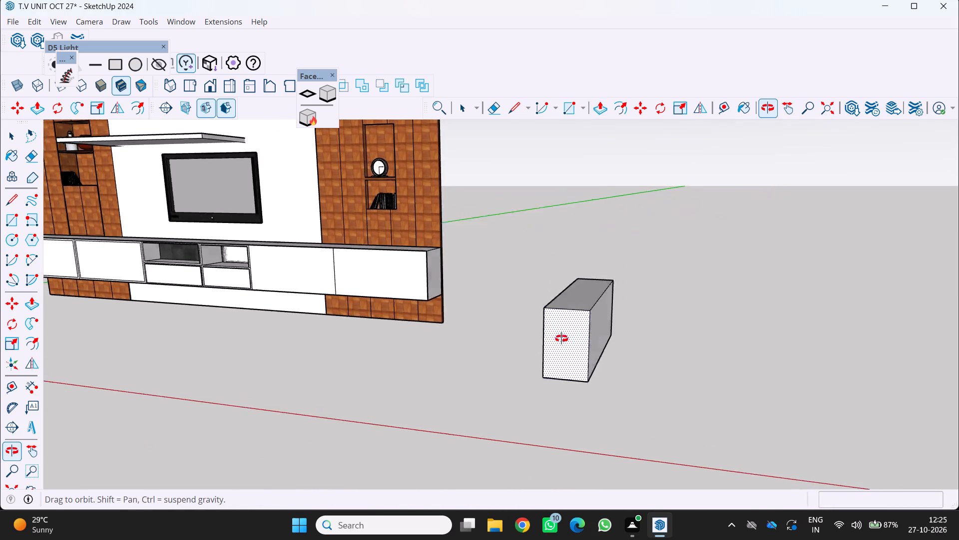
{"action": "middle_click_drag", "start_coordinate": [561, 338], "coordinate": [564, 339]}
{"action": "middle_click", "coordinate": [566, 339]}
{"action": "scroll", "coordinate": [570, 340], "scroll_direction": "down", "scroll_amount": 3}
{"action": "middle_click_drag", "start_coordinate": [551, 361], "coordinate": [518, 343]}
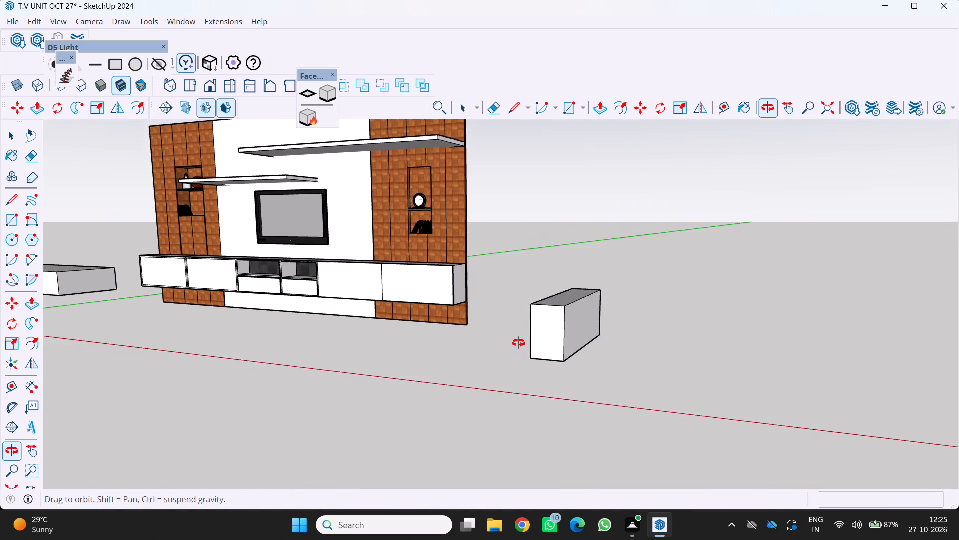
{"action": "middle_click_drag", "start_coordinate": [518, 343], "coordinate": [522, 341]}
{"action": "scroll", "coordinate": [539, 334], "scroll_direction": "down", "scroll_amount": 1}
{"action": "scroll", "coordinate": [556, 320], "scroll_direction": "up", "scroll_amount": 2}
{"action": "middle_click_drag", "start_coordinate": [560, 324], "coordinate": [473, 369]}
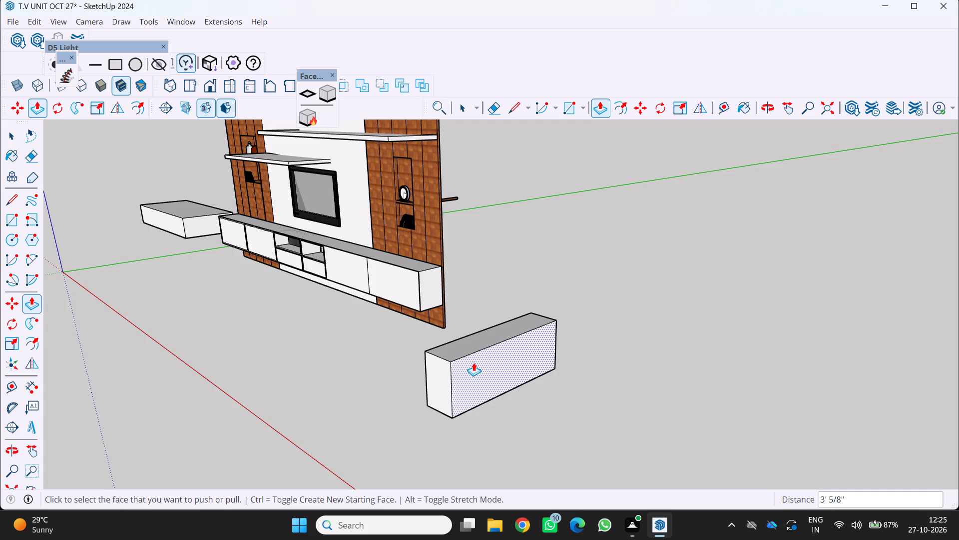
{"action": "middle_click_drag", "start_coordinate": [553, 326], "coordinate": [461, 369]}
{"action": "middle_click", "coordinate": [461, 369]}
{"action": "scroll", "coordinate": [483, 387], "scroll_direction": "up", "scroll_amount": 2}
{"action": "middle_click_drag", "start_coordinate": [483, 394], "coordinate": [448, 409]}
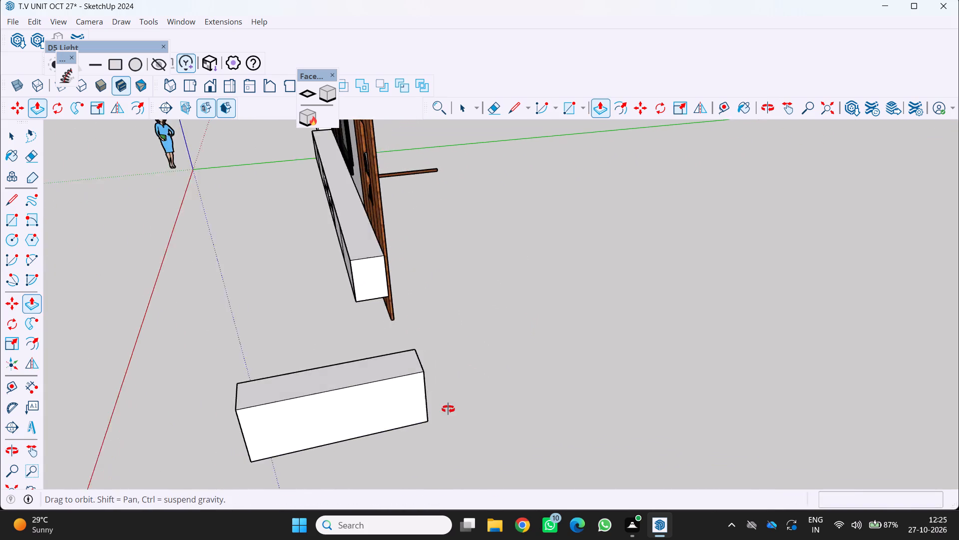
{"action": "middle_click_drag", "start_coordinate": [448, 409], "coordinate": [424, 414]}
{"action": "middle_click", "coordinate": [420, 415]}
{"action": "scroll", "coordinate": [396, 405], "scroll_direction": "up", "scroll_amount": 4}
{"action": "middle_click_drag", "start_coordinate": [363, 396], "coordinate": [312, 417]}
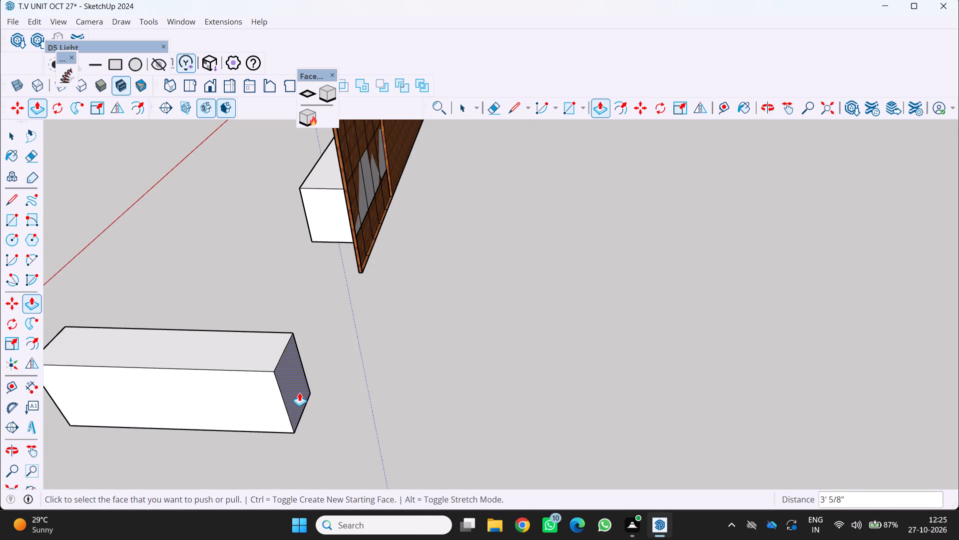
{"action": "left_click_drag", "start_coordinate": [297, 391], "coordinate": [252, 377]}
Examine the block's proportions and its placement beside the TV unit from several angles.
{"action": "scroll", "coordinate": [283, 399], "scroll_direction": "down", "scroll_amount": 5}
{"action": "middle_click_drag", "start_coordinate": [310, 392], "coordinate": [327, 384]}
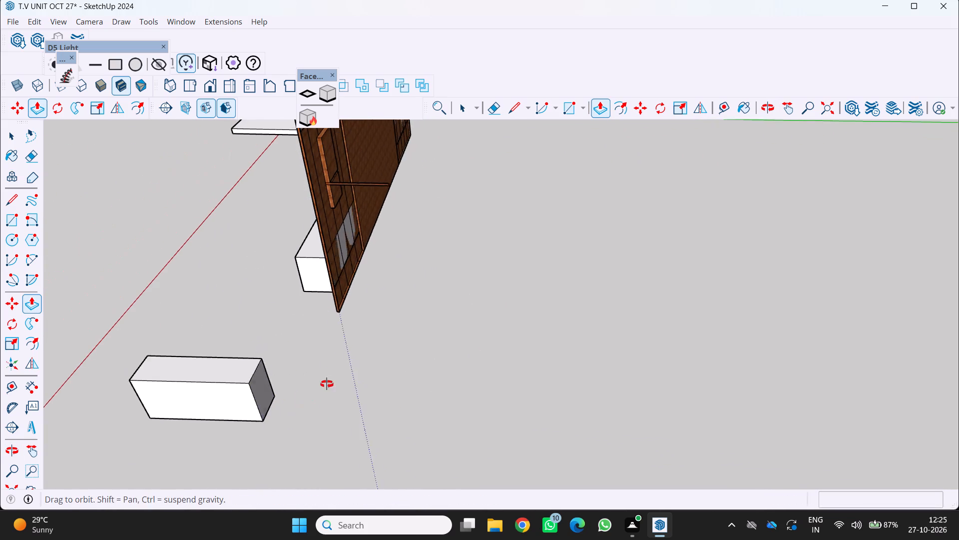
{"action": "middle_click_drag", "start_coordinate": [327, 384], "coordinate": [508, 314]}
{"action": "middle_click", "coordinate": [510, 312]}
{"action": "scroll", "coordinate": [515, 308], "scroll_direction": "down", "scroll_amount": 4}
{"action": "middle_click_drag", "start_coordinate": [511, 350], "coordinate": [582, 354]}
{"action": "scroll", "coordinate": [534, 386], "scroll_direction": "up", "scroll_amount": 4}
{"action": "middle_click_drag", "start_coordinate": [532, 383], "coordinate": [567, 385]}
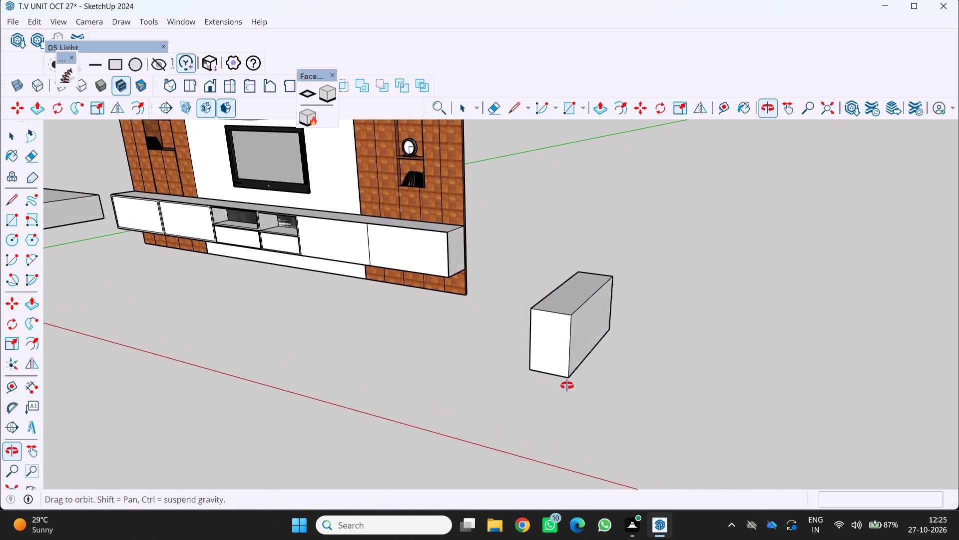
{"action": "middle_click_drag", "start_coordinate": [567, 385], "coordinate": [572, 386]}
{"action": "scroll", "coordinate": [559, 409], "scroll_direction": "down", "scroll_amount": 1}
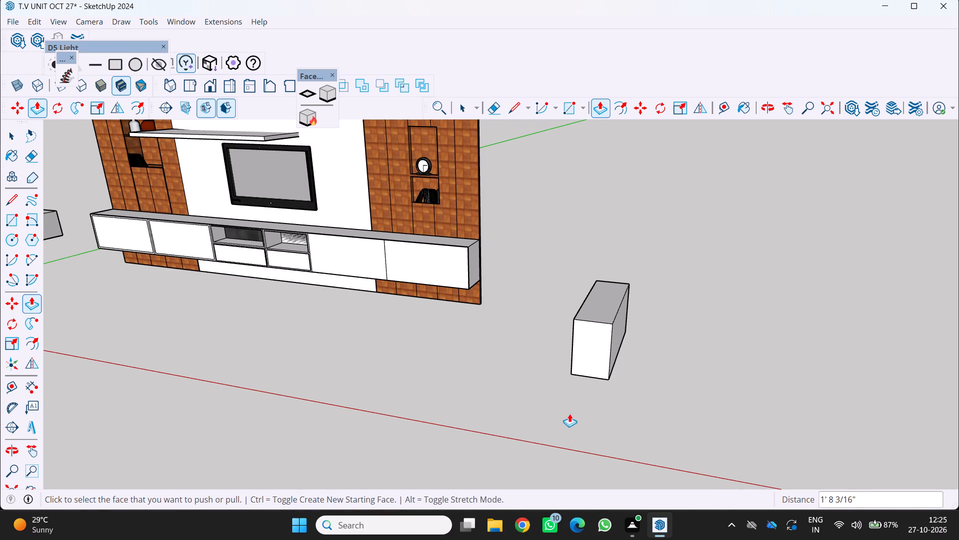
{"action": "scroll", "coordinate": [574, 405], "scroll_direction": "down", "scroll_amount": 3}
{"action": "middle_click_drag", "start_coordinate": [562, 403], "coordinate": [518, 394]}
{"action": "scroll", "coordinate": [648, 390], "scroll_direction": "up", "scroll_amount": 1}
{"action": "middle_click_drag", "start_coordinate": [648, 390], "coordinate": [692, 359]}
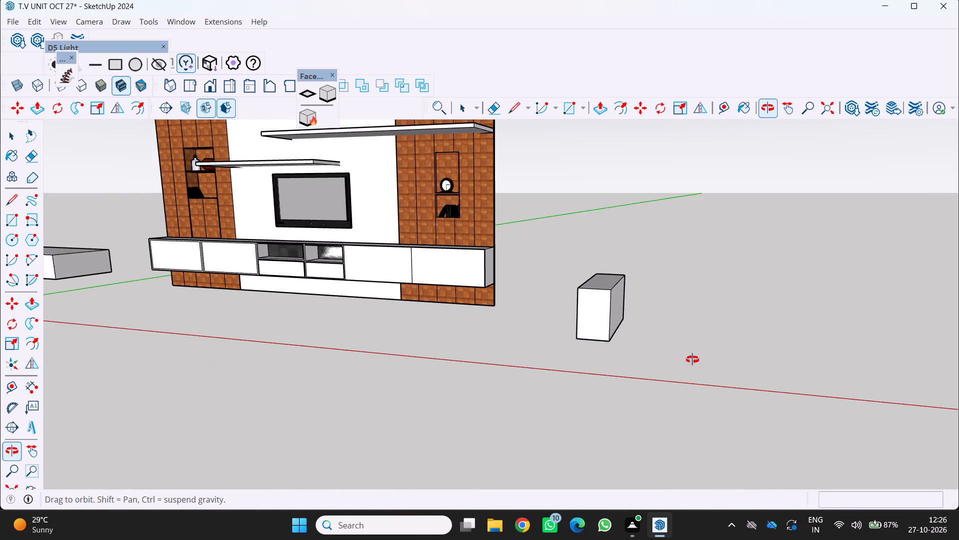
{"action": "middle_click_drag", "start_coordinate": [692, 359], "coordinate": [693, 359]}
{"action": "scroll", "coordinate": [645, 353], "scroll_direction": "down", "scroll_amount": 4}
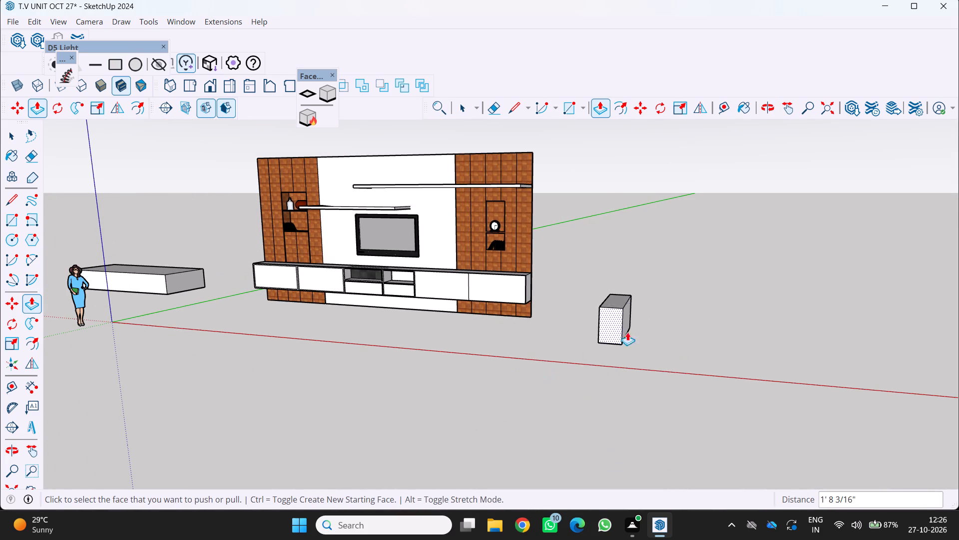
{"action": "scroll", "coordinate": [659, 312], "scroll_direction": "up", "scroll_amount": 4}
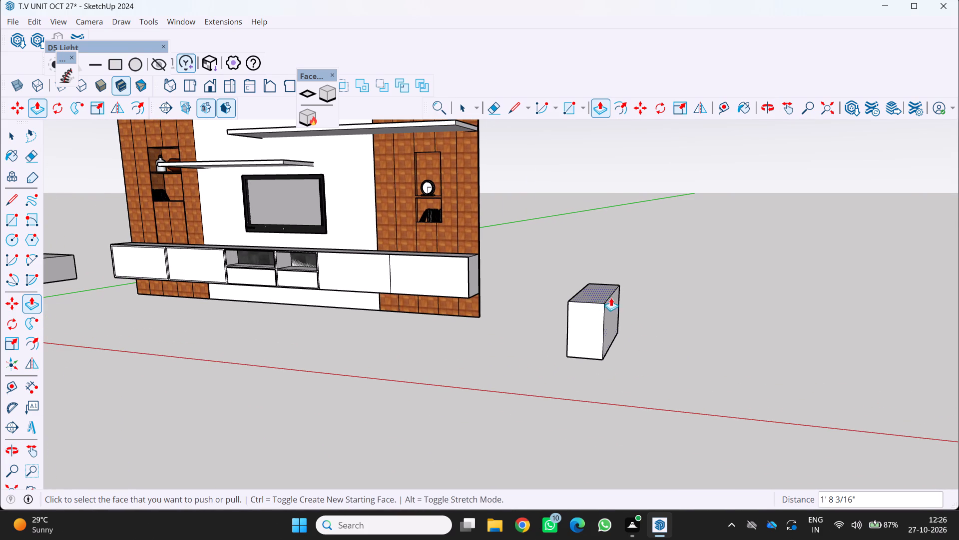
Select all connected faces and edges of the block beside the TV unit and make them a group.
{"action": "key", "text": "space"}
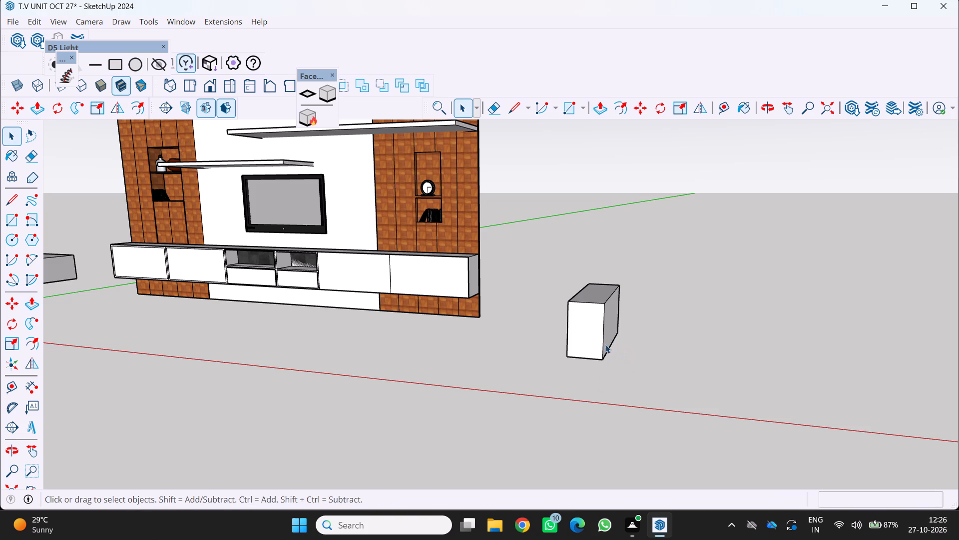
{"action": "double_click", "coordinate": [597, 341]}
{"action": "triple_click", "coordinate": [594, 340]}
{"action": "left_click", "coordinate": [594, 340]}
{"action": "right_click", "coordinate": [621, 338]}
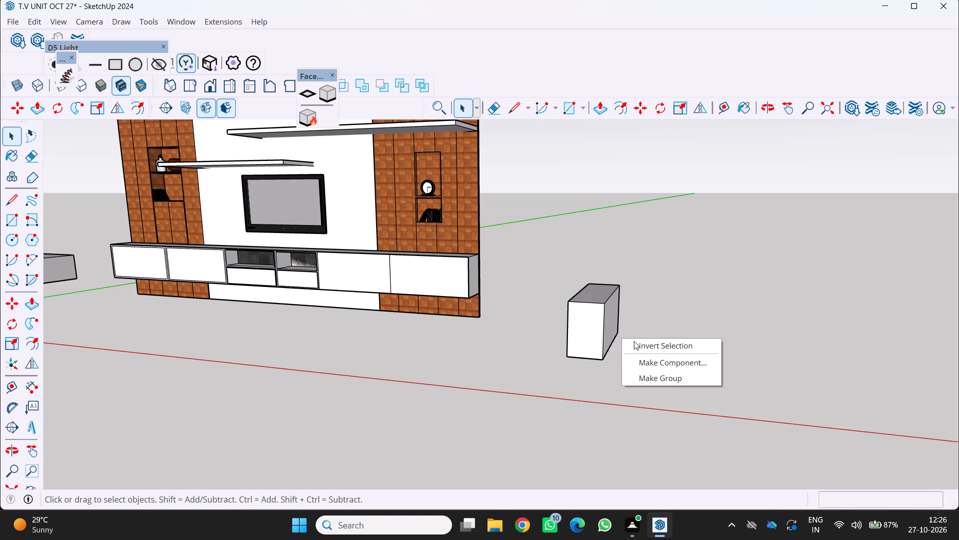
{"action": "left_click_drag", "start_coordinate": [578, 340], "coordinate": [586, 339]}
{"action": "left_click", "coordinate": [585, 339]}
{"action": "triple_click", "coordinate": [582, 339]}
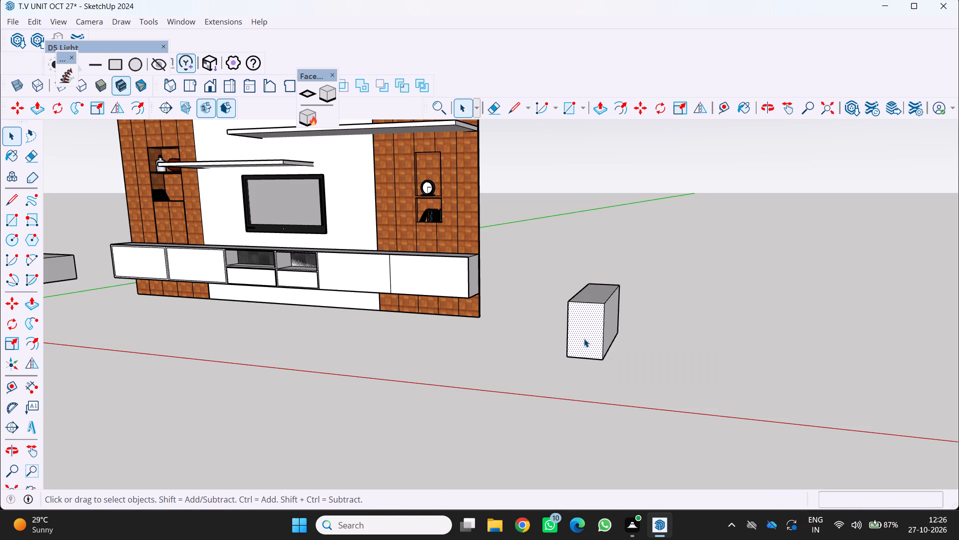
{"action": "triple_click", "coordinate": [593, 343]}
{"action": "left_click_drag", "start_coordinate": [600, 340], "coordinate": [684, 330]}
{"action": "triple_click", "coordinate": [592, 317]}
{"action": "left_click", "coordinate": [591, 313]}
{"action": "right_click", "coordinate": [590, 313]}
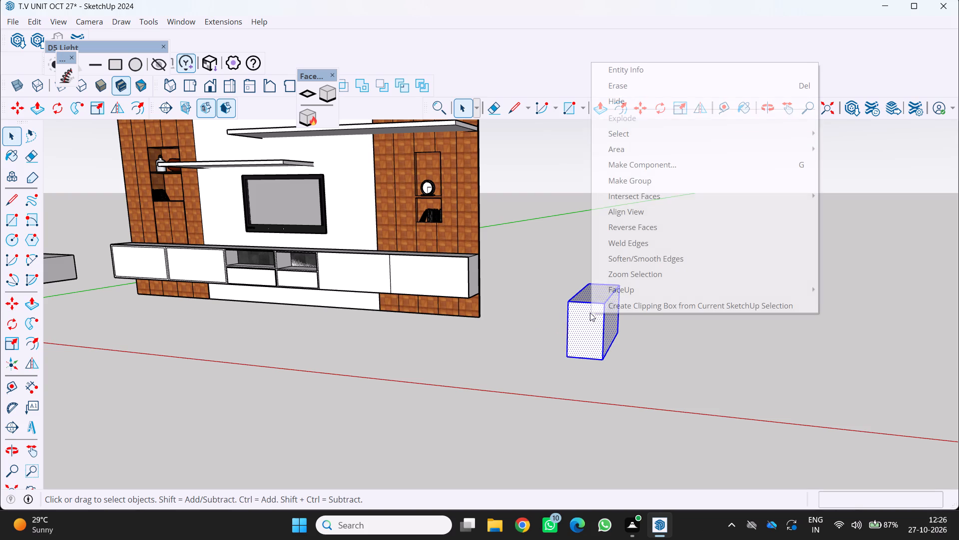
{"action": "left_click", "coordinate": [611, 183]}
{"action": "scroll", "coordinate": [547, 276], "scroll_direction": "down", "scroll_amount": 3}
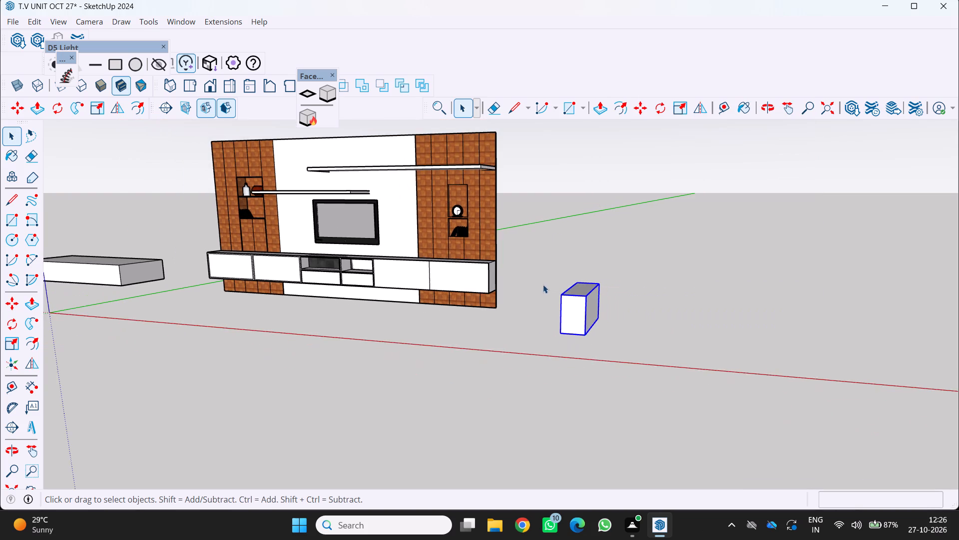
Draw a guide line about 4' 6" long on the ground along the red axis, starting from the grouped block's rear bottom corner.
{"action": "scroll", "coordinate": [632, 335], "scroll_direction": "up", "scroll_amount": 1}
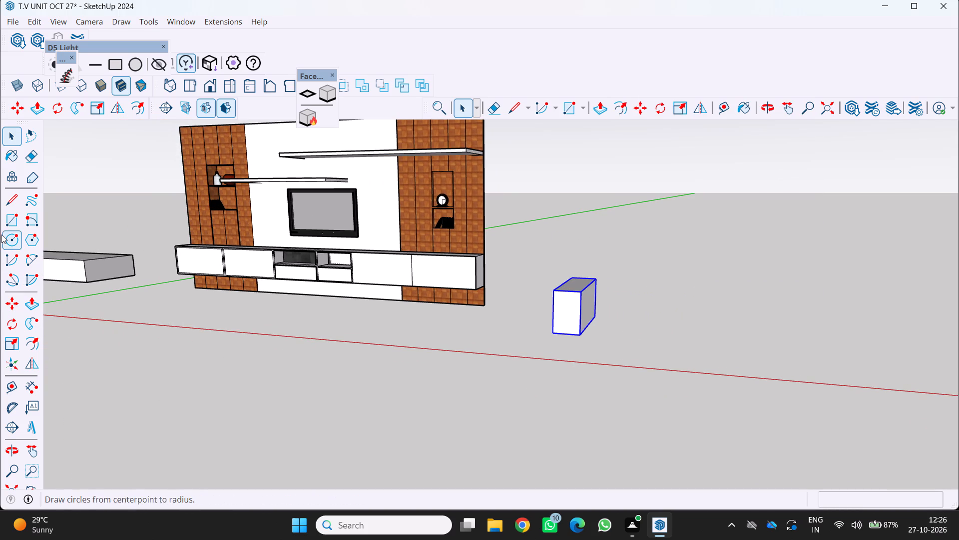
{"action": "left_click", "coordinate": [10, 220]}
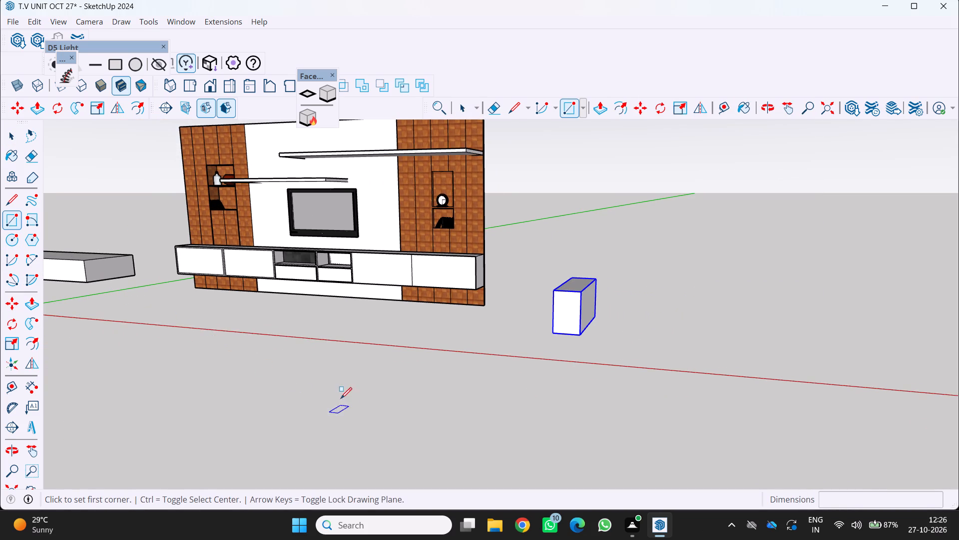
{"action": "scroll", "coordinate": [464, 339], "scroll_direction": "up", "scroll_amount": 1}
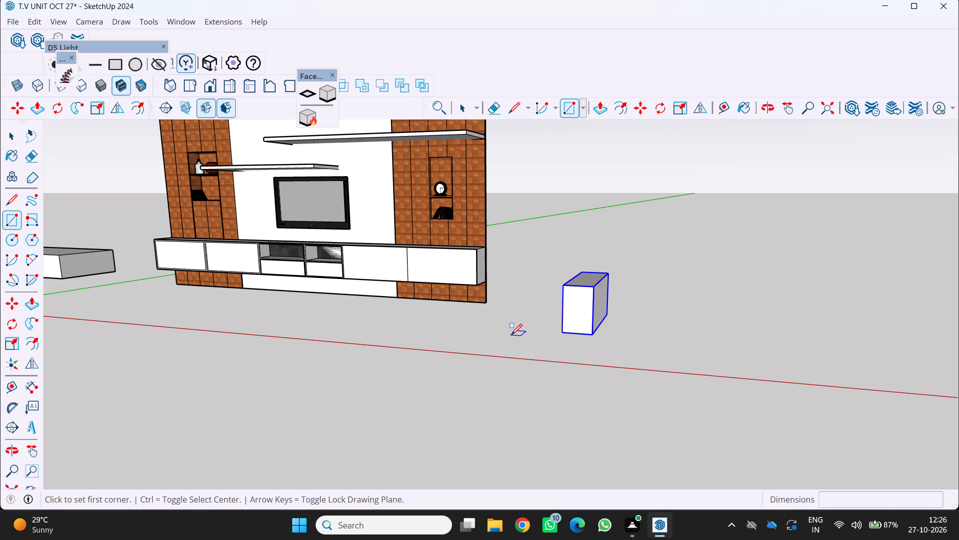
{"action": "scroll", "coordinate": [657, 313], "scroll_direction": "up", "scroll_amount": 7}
{"action": "scroll", "coordinate": [601, 322], "scroll_direction": "down", "scroll_amount": 4}
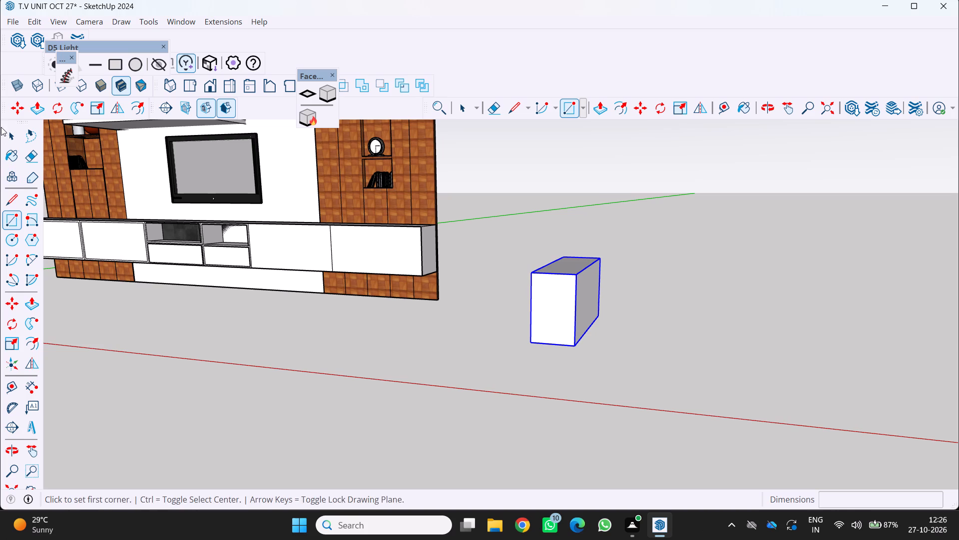
{"action": "left_click", "coordinate": [9, 199]}
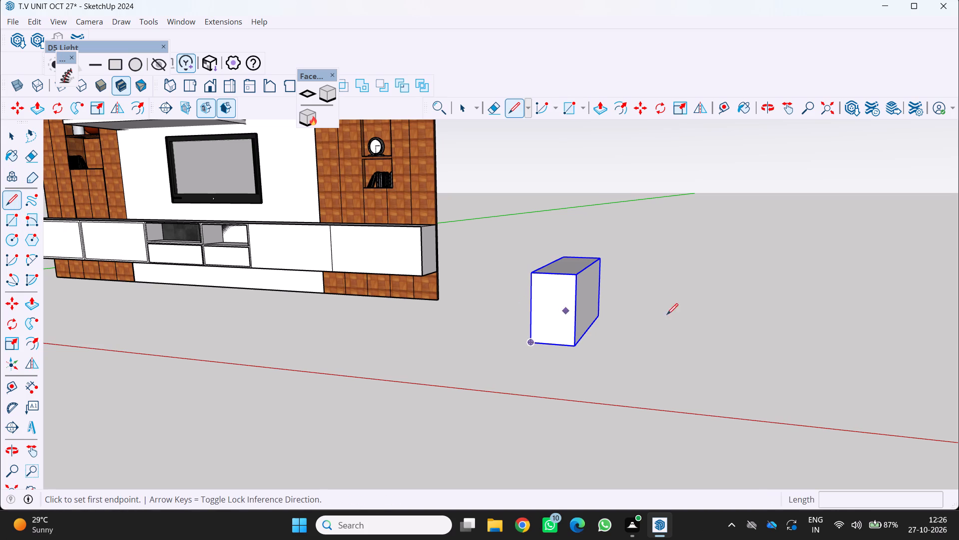
{"action": "scroll", "coordinate": [645, 311], "scroll_direction": "up", "scroll_amount": 8}
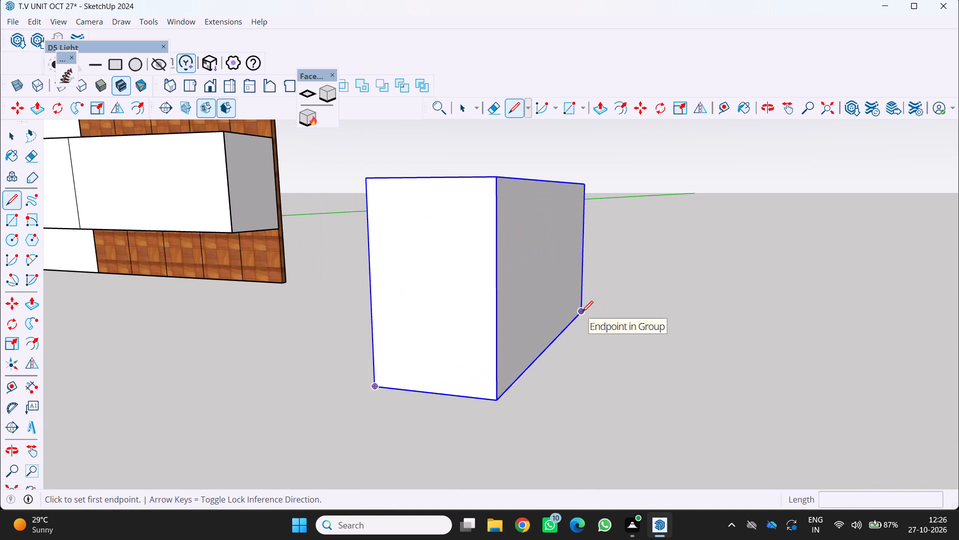
{"action": "left_click", "coordinate": [582, 312]}
{"action": "scroll", "coordinate": [644, 320], "scroll_direction": "down", "scroll_amount": 4}
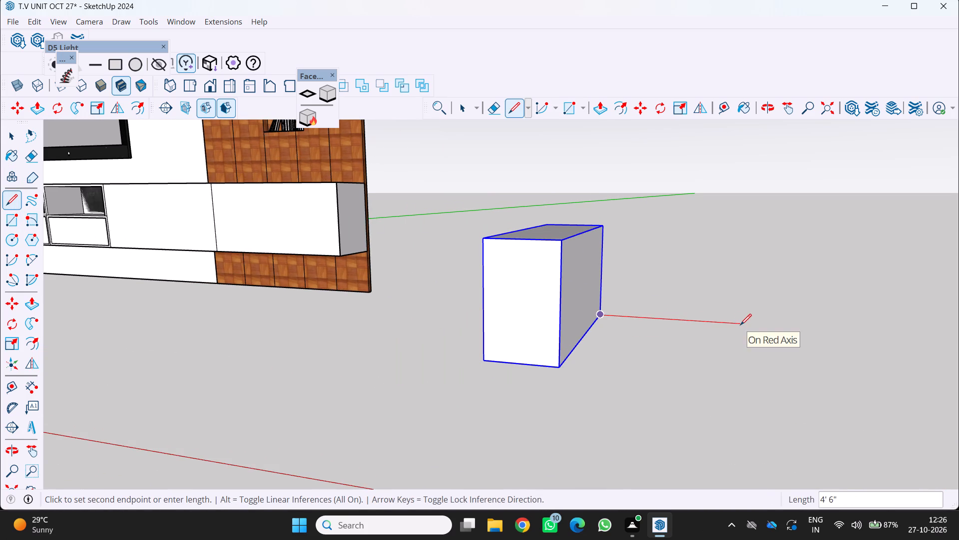
{"action": "left_click", "coordinate": [740, 325]}
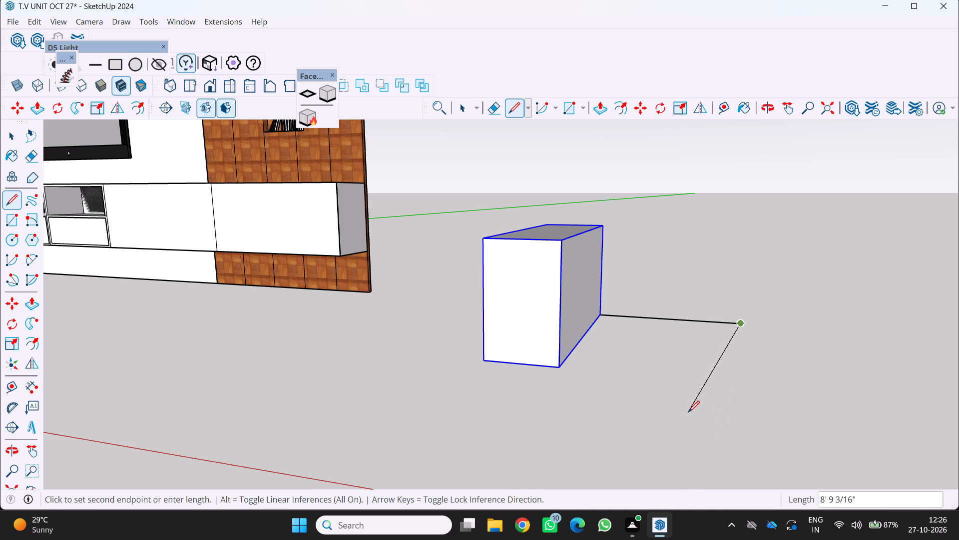
{"action": "key", "text": "space"}
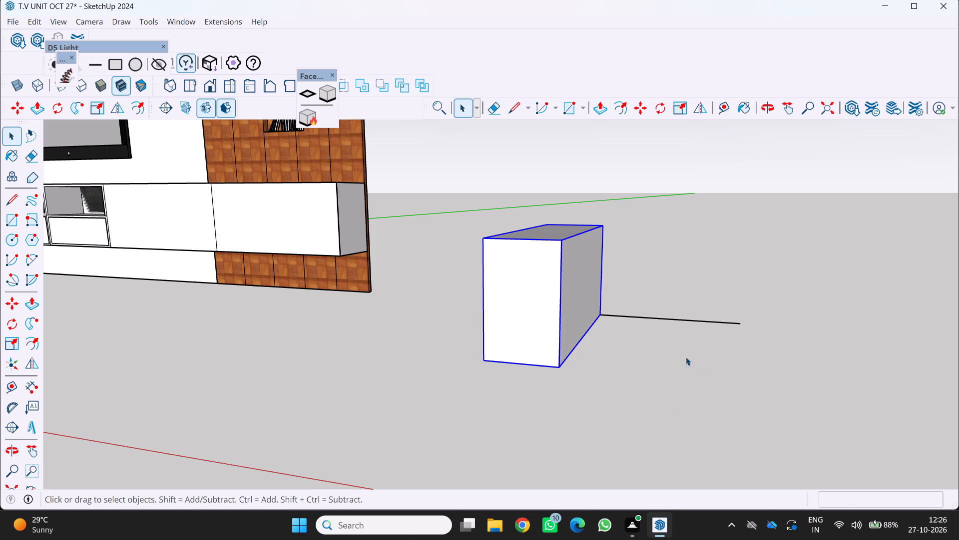
Draw a ground rectangle about 4' 2 1/4" by 6' 11 15/16", starting from the free end of the guide line.
{"action": "scroll", "coordinate": [663, 349], "scroll_direction": "down", "scroll_amount": 4}
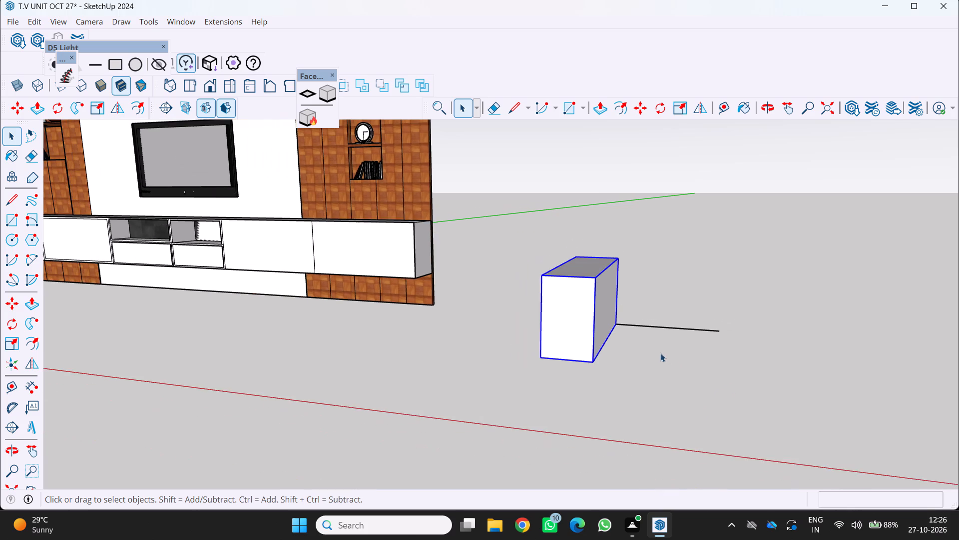
{"action": "scroll", "coordinate": [655, 346], "scroll_direction": "down", "scroll_amount": 1}
{"action": "middle_click_drag", "start_coordinate": [655, 346], "coordinate": [636, 379]}
{"action": "middle_click", "coordinate": [636, 379]}
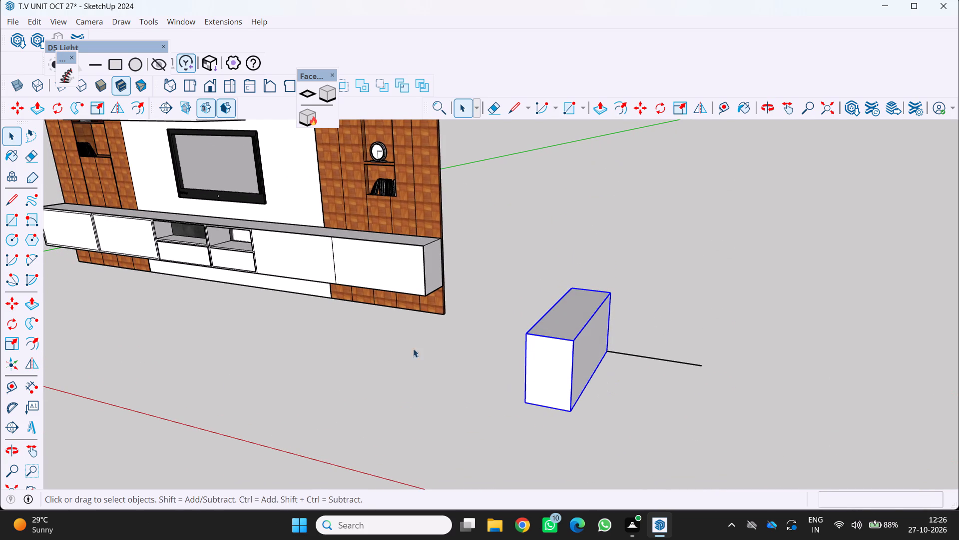
{"action": "left_click", "coordinate": [6, 220]}
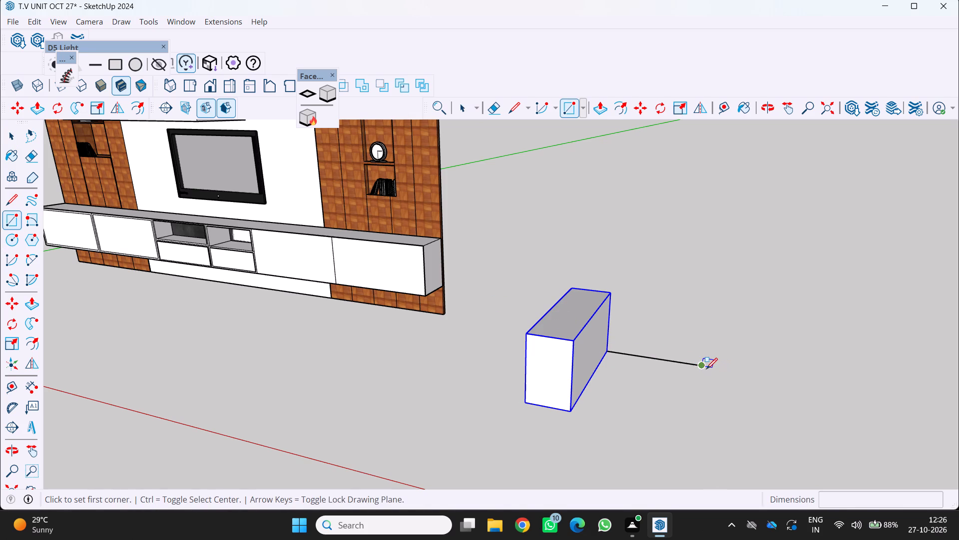
{"action": "left_click", "coordinate": [702, 367]}
{"action": "scroll", "coordinate": [700, 372], "scroll_direction": "down", "scroll_amount": 5}
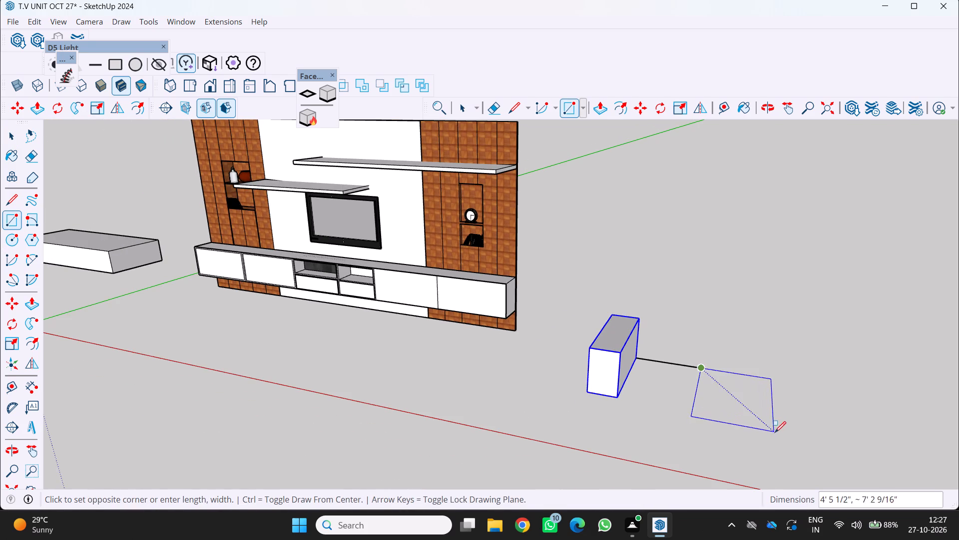
{"action": "scroll", "coordinate": [759, 435], "scroll_direction": "up", "scroll_amount": 2}
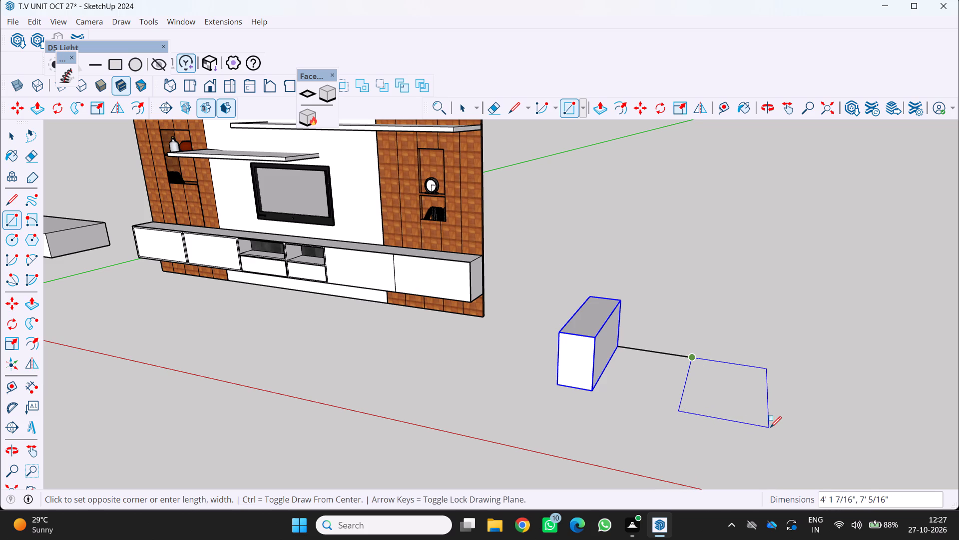
{"action": "left_click", "coordinate": [770, 427]}
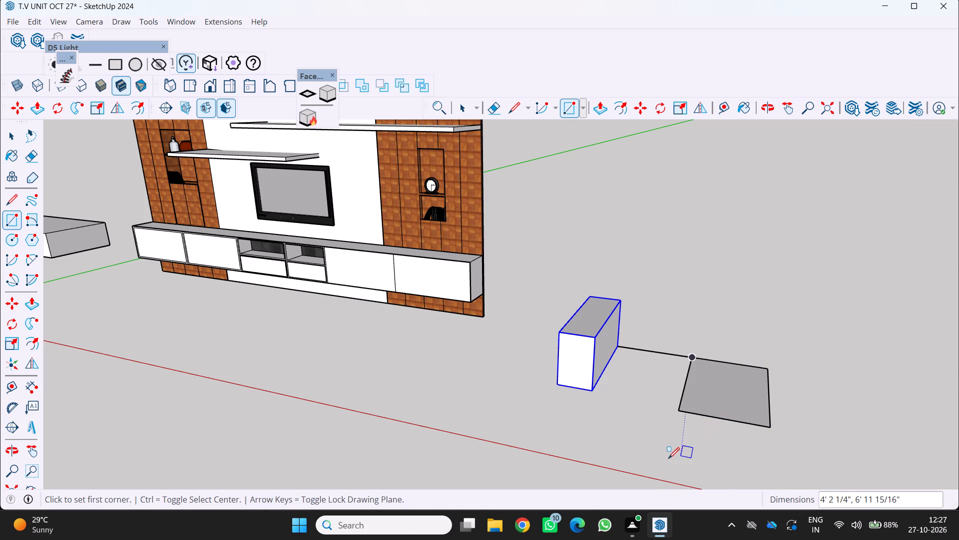
Push/pull the new rectangle upward by 3' 5/8" to match the height of the grouped block's top.
{"action": "key", "text": "p"}
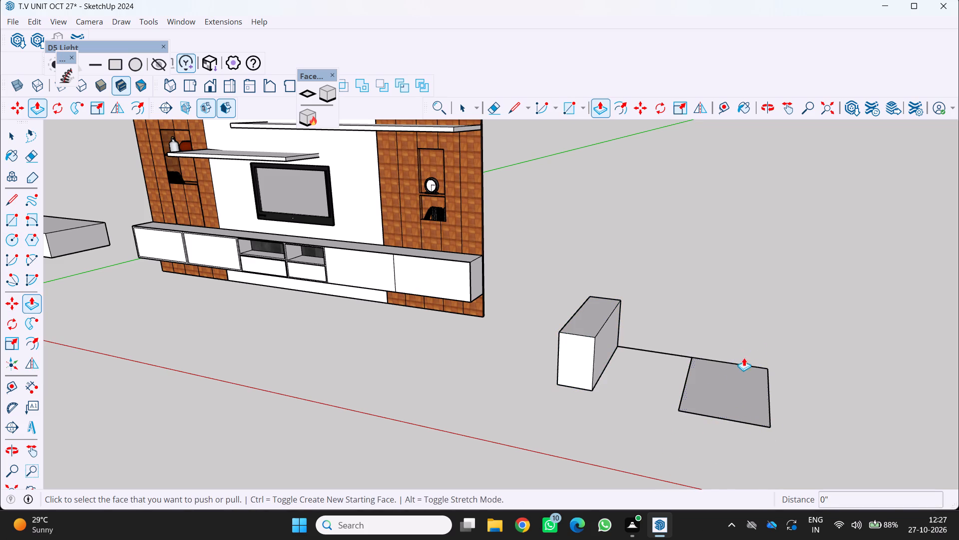
{"action": "left_click_drag", "start_coordinate": [726, 389], "coordinate": [595, 318]}
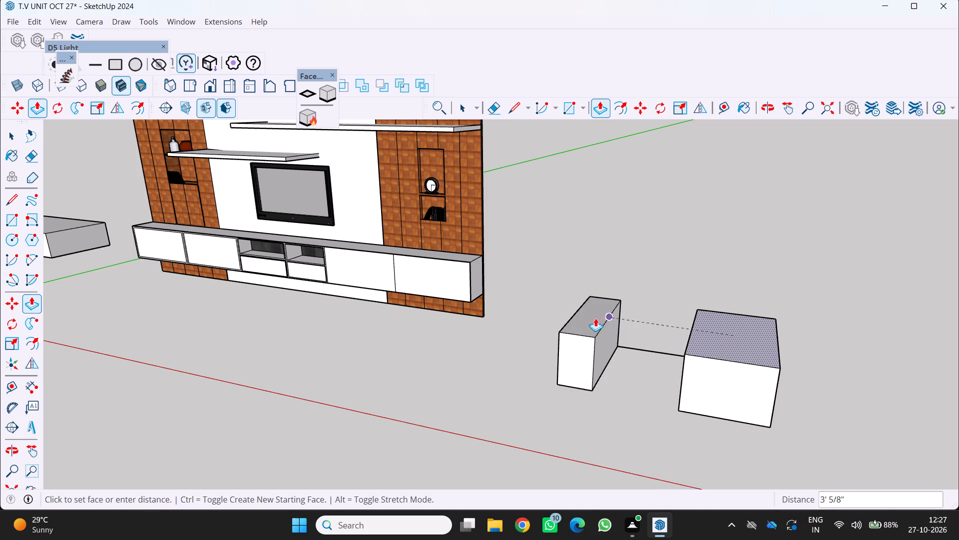
{"action": "left_click_drag", "start_coordinate": [595, 318], "coordinate": [574, 316]}
Examine the new wider block and its spacing from the grouped block from both sides.
{"action": "scroll", "coordinate": [659, 377], "scroll_direction": "down", "scroll_amount": 1}
{"action": "middle_click_drag", "start_coordinate": [661, 375], "coordinate": [518, 365]}
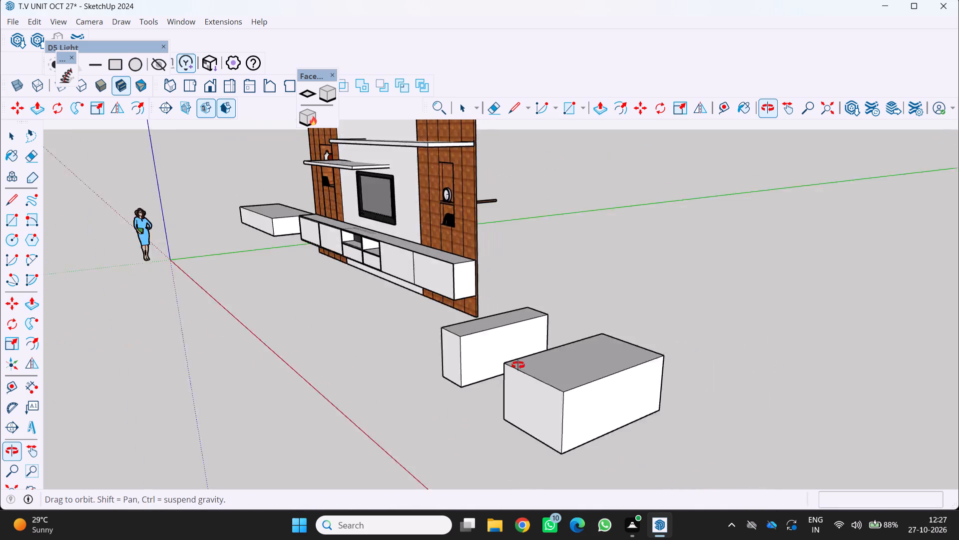
{"action": "middle_click_drag", "start_coordinate": [518, 365], "coordinate": [494, 366]}
{"action": "scroll", "coordinate": [492, 367], "scroll_direction": "down", "scroll_amount": 4}
{"action": "middle_click_drag", "start_coordinate": [466, 398], "coordinate": [700, 427]}
{"action": "scroll", "coordinate": [705, 383], "scroll_direction": "up", "scroll_amount": 3}
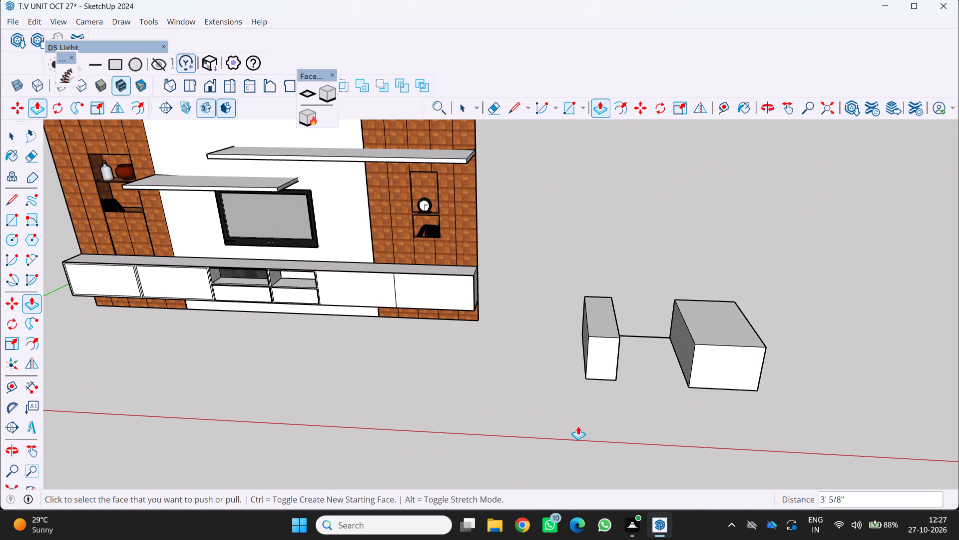
{"action": "scroll", "coordinate": [609, 420], "scroll_direction": "up", "scroll_amount": 1}
{"action": "middle_click_drag", "start_coordinate": [611, 417], "coordinate": [571, 425]}
{"action": "scroll", "coordinate": [618, 442], "scroll_direction": "up", "scroll_amount": 3}
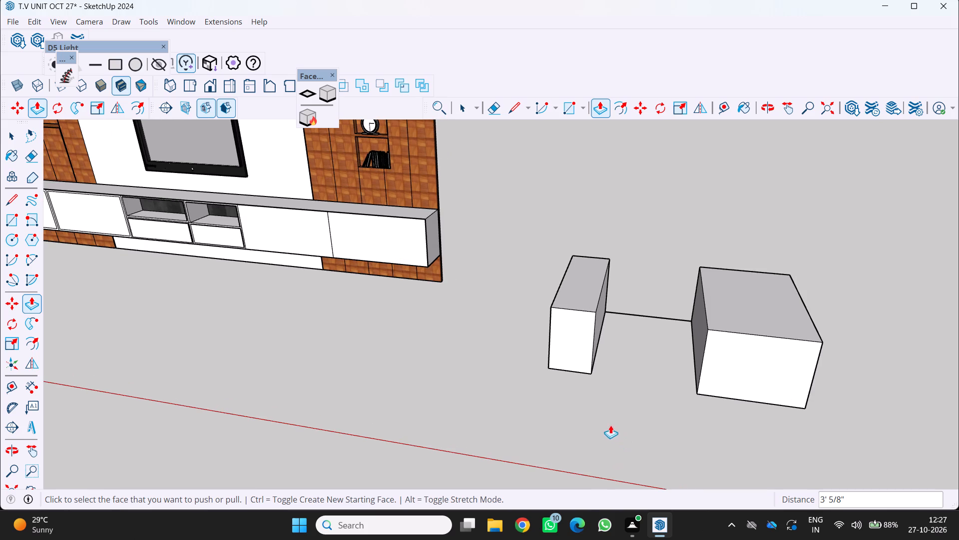
Erase the guide line connecting the two blocks.
{"action": "left_click", "coordinate": [10, 199]}
{"action": "scroll", "coordinate": [623, 385], "scroll_direction": "up", "scroll_amount": 1}
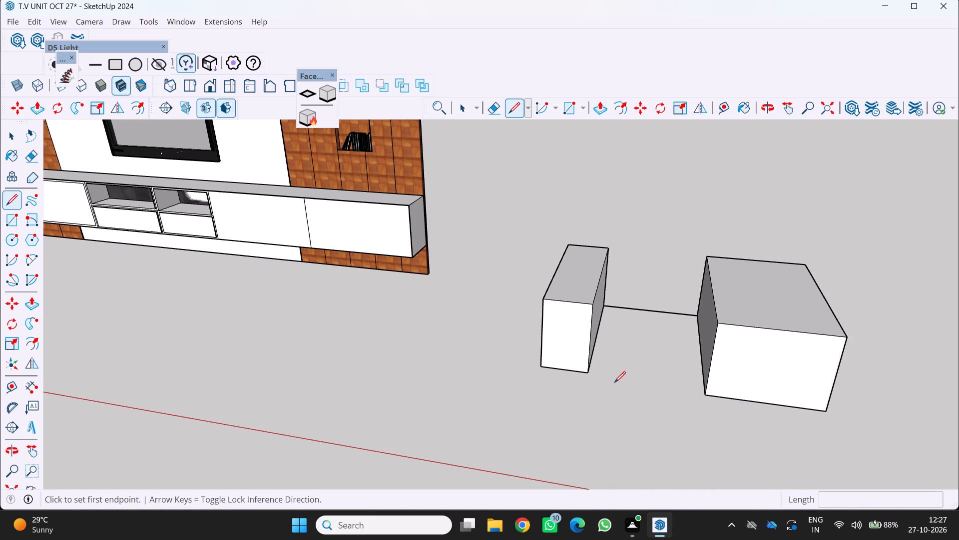
{"action": "scroll", "coordinate": [648, 364], "scroll_direction": "up", "scroll_amount": 1}
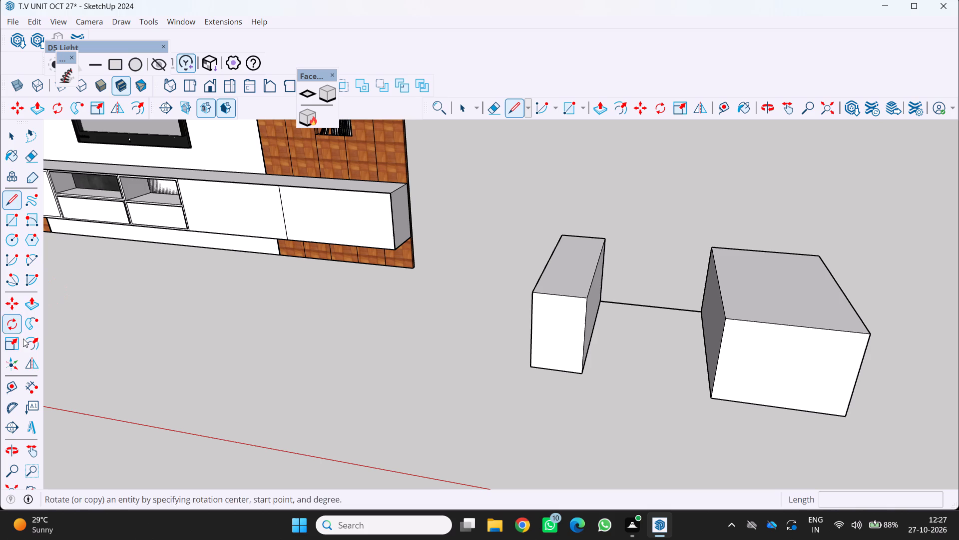
{"action": "left_click", "coordinate": [31, 156]}
{"action": "scroll", "coordinate": [609, 316], "scroll_direction": "up", "scroll_amount": 1}
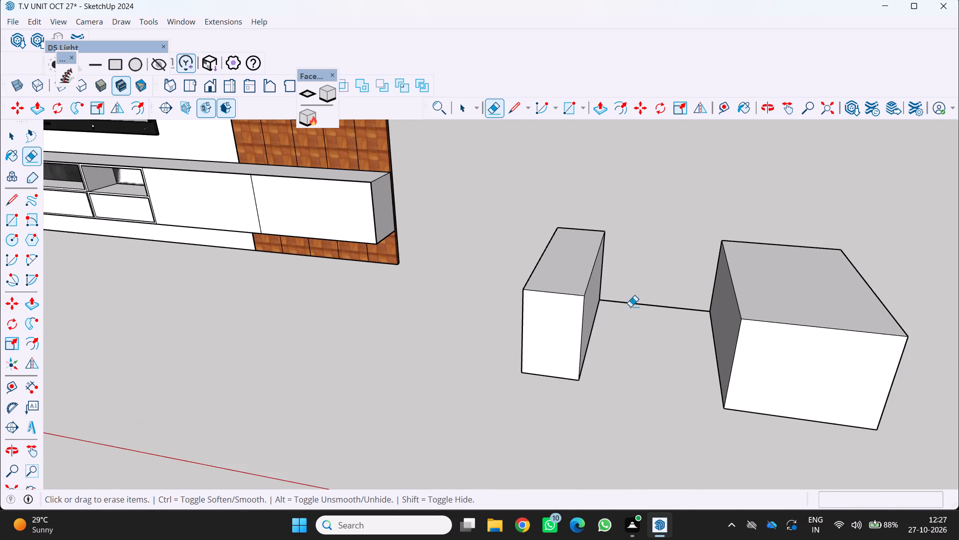
{"action": "scroll", "coordinate": [655, 303], "scroll_direction": "up", "scroll_amount": 6}
{"action": "left_click", "coordinate": [635, 307]}
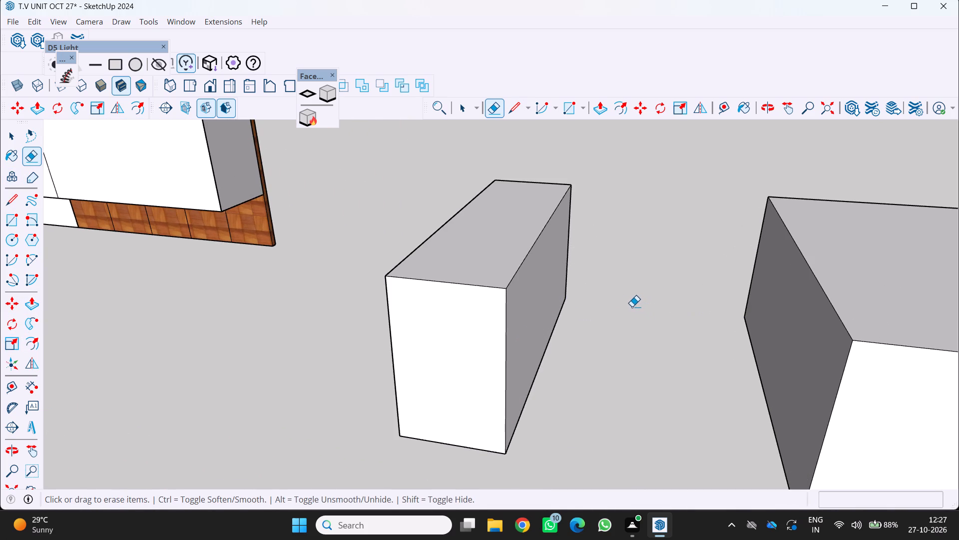
Examine the two blocks' proportions and placement beside the TV unit from several angles and distances.
{"action": "scroll", "coordinate": [627, 307], "scroll_direction": "down", "scroll_amount": 10}
{"action": "scroll", "coordinate": [539, 438], "scroll_direction": "down", "scroll_amount": 3}
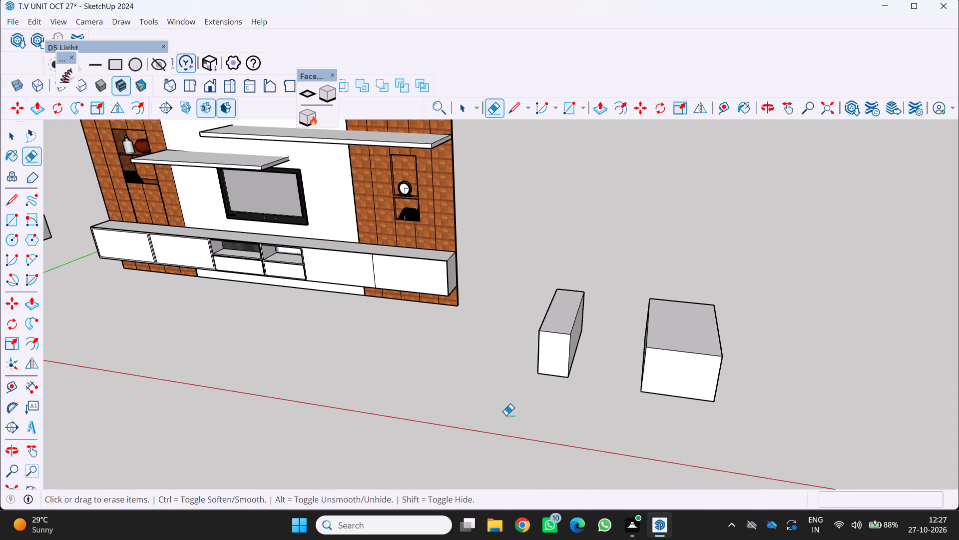
{"action": "middle_click_drag", "start_coordinate": [506, 415], "coordinate": [497, 366]}
{"action": "scroll", "coordinate": [497, 366], "scroll_direction": "down", "scroll_amount": 4}
{"action": "middle_click_drag", "start_coordinate": [502, 373], "coordinate": [525, 399]}
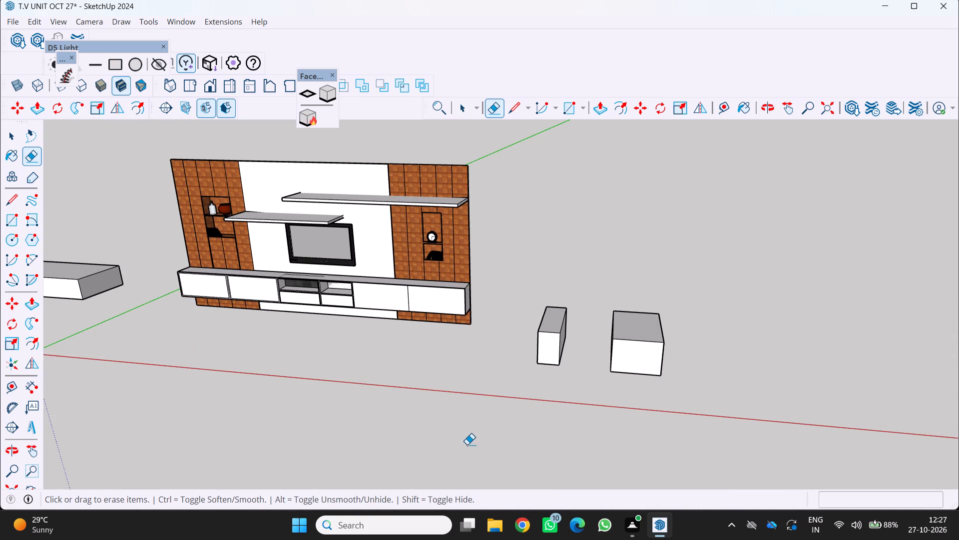
{"action": "scroll", "coordinate": [477, 465], "scroll_direction": "down", "scroll_amount": 2}
{"action": "middle_click_drag", "start_coordinate": [480, 465], "coordinate": [469, 448]}
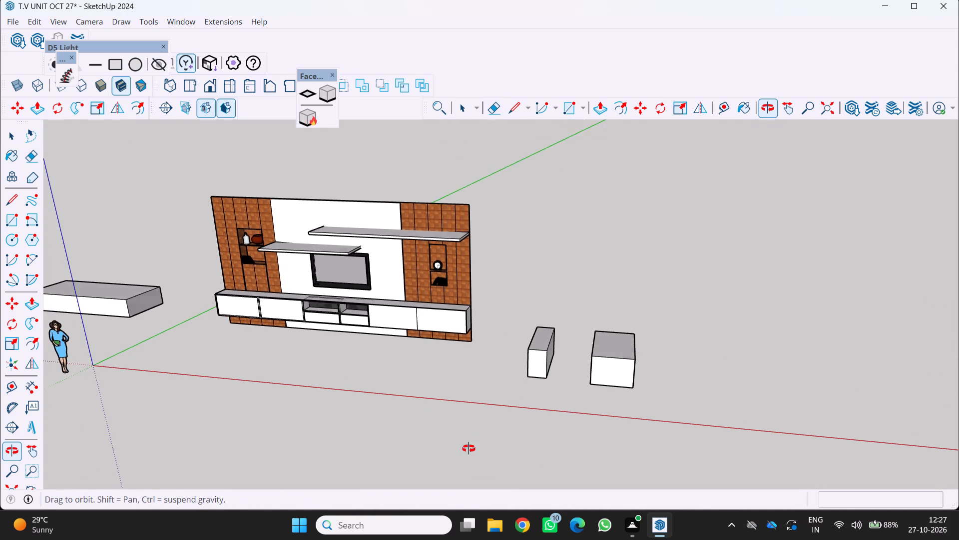
{"action": "middle_click_drag", "start_coordinate": [469, 448], "coordinate": [421, 414]}
{"action": "scroll", "coordinate": [566, 372], "scroll_direction": "up", "scroll_amount": 4}
{"action": "middle_click_drag", "start_coordinate": [572, 370], "coordinate": [628, 386]}
{"action": "scroll", "coordinate": [602, 372], "scroll_direction": "up", "scroll_amount": 3}
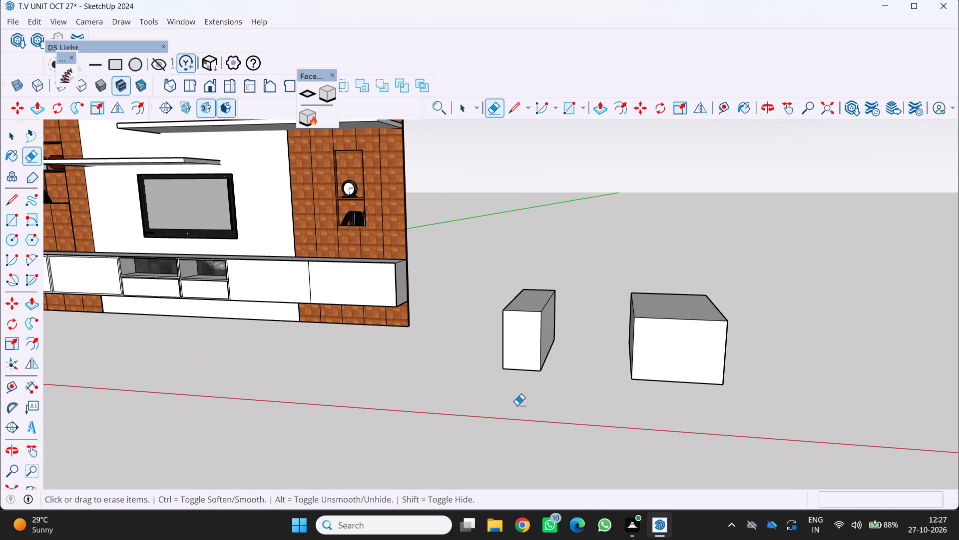
{"action": "scroll", "coordinate": [521, 412], "scroll_direction": "down", "scroll_amount": 3}
{"action": "middle_click_drag", "start_coordinate": [505, 382], "coordinate": [510, 381]}
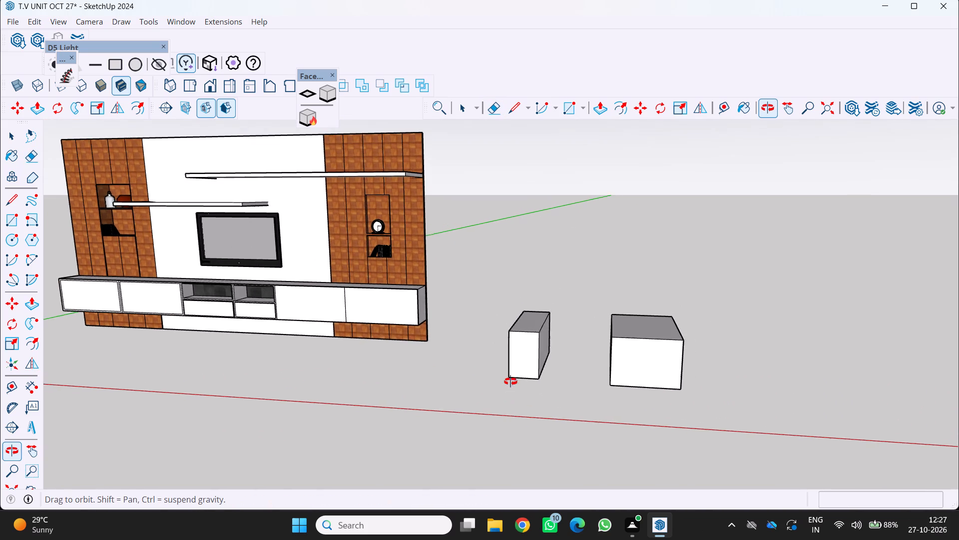
{"action": "middle_click_drag", "start_coordinate": [510, 381], "coordinate": [478, 394]}
{"action": "scroll", "coordinate": [572, 416], "scroll_direction": "up", "scroll_amount": 3}
{"action": "middle_click_drag", "start_coordinate": [572, 416], "coordinate": [598, 436]}
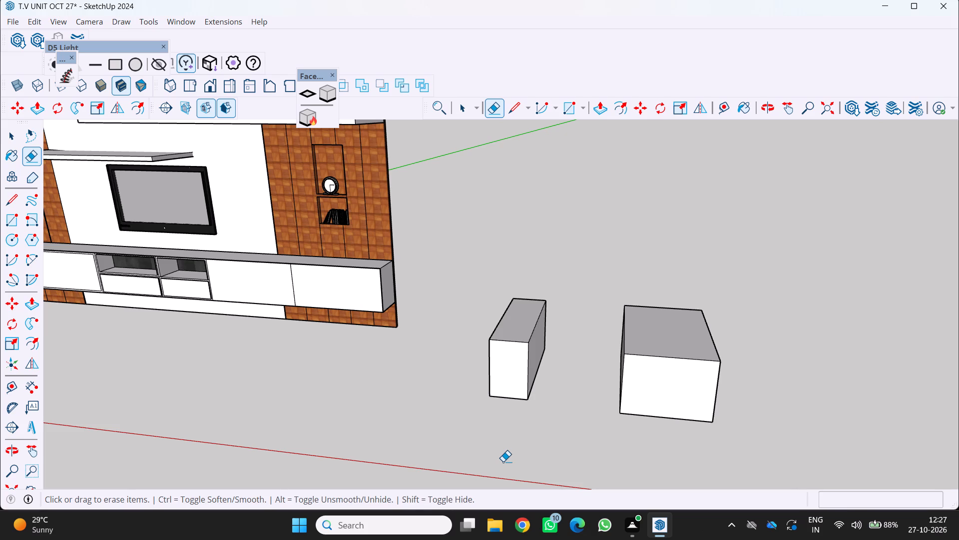
{"action": "scroll", "coordinate": [529, 450], "scroll_direction": "down", "scroll_amount": 2}
{"action": "middle_click_drag", "start_coordinate": [530, 451], "coordinate": [491, 400]}
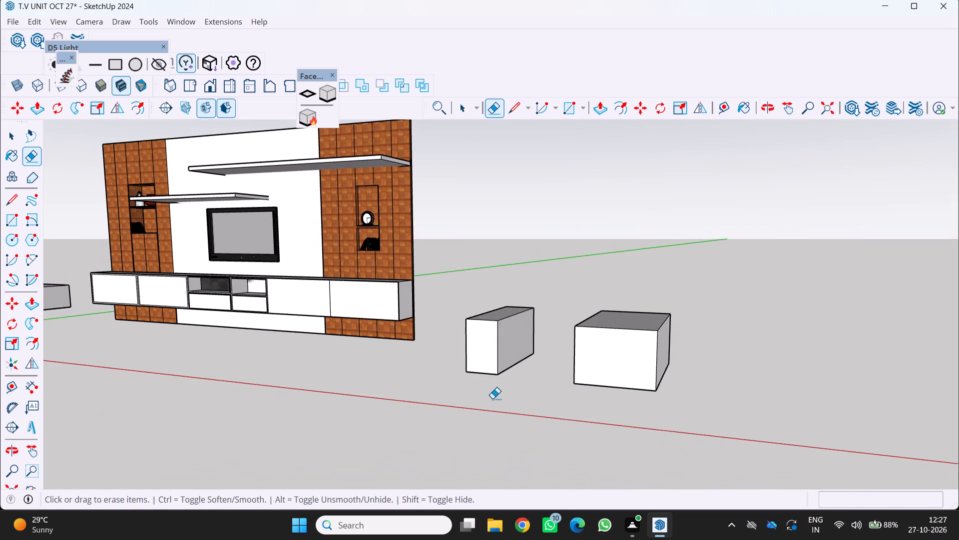
{"action": "scroll", "coordinate": [493, 398], "scroll_direction": "up", "scroll_amount": 2}
{"action": "middle_click_drag", "start_coordinate": [540, 386], "coordinate": [561, 406]}
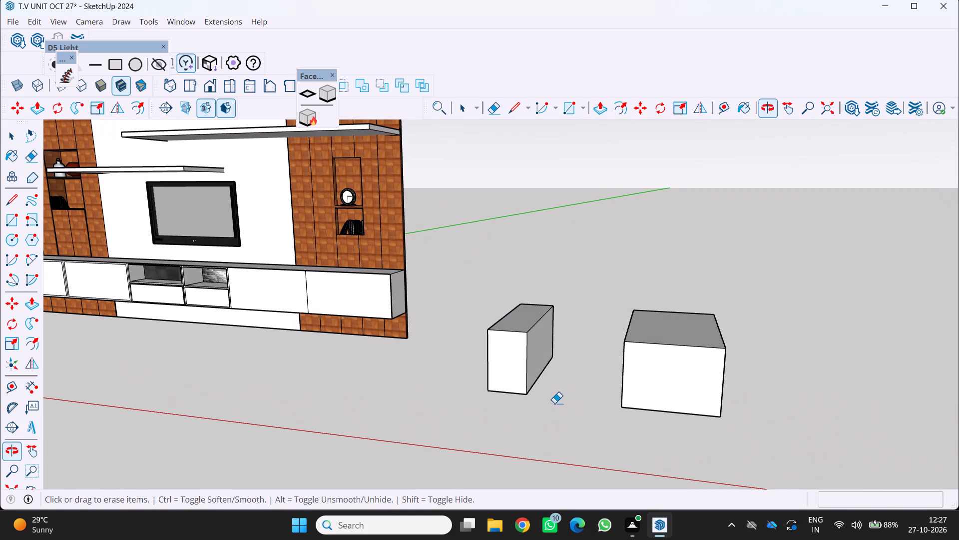
{"action": "scroll", "coordinate": [528, 397], "scroll_direction": "down", "scroll_amount": 5}
{"action": "middle_click_drag", "start_coordinate": [527, 405], "coordinate": [540, 387]}
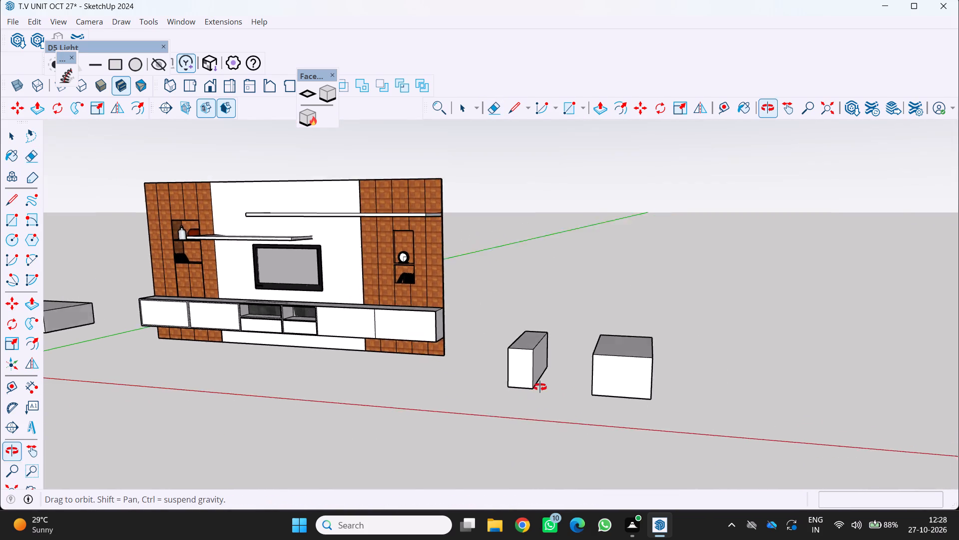
{"action": "middle_click_drag", "start_coordinate": [540, 387], "coordinate": [541, 386]}
{"action": "scroll", "coordinate": [541, 386], "scroll_direction": "up", "scroll_amount": 1}
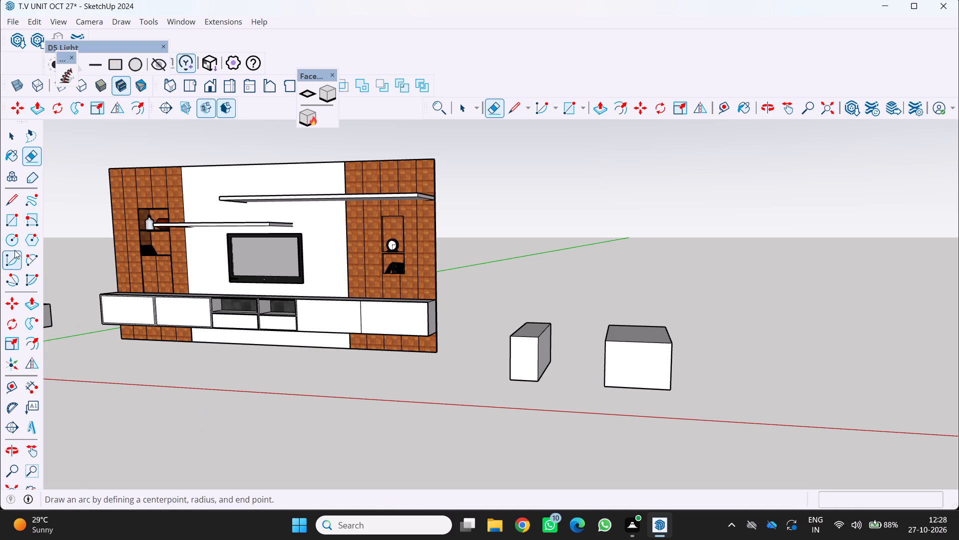
Examine the two blocks and their placement beside the TV unit from several angles and distances.
{"action": "middle_click_drag", "start_coordinate": [446, 373], "coordinate": [403, 400]}
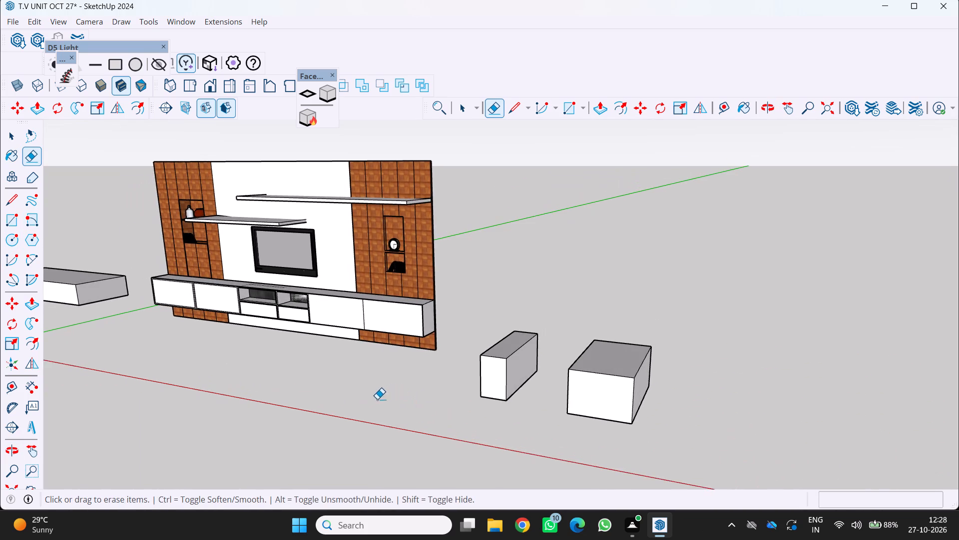
{"action": "scroll", "coordinate": [392, 376], "scroll_direction": "down", "scroll_amount": 3}
{"action": "middle_click_drag", "start_coordinate": [394, 380], "coordinate": [433, 355]}
{"action": "scroll", "coordinate": [482, 387], "scroll_direction": "up", "scroll_amount": 3}
{"action": "middle_click_drag", "start_coordinate": [485, 384], "coordinate": [430, 390]}
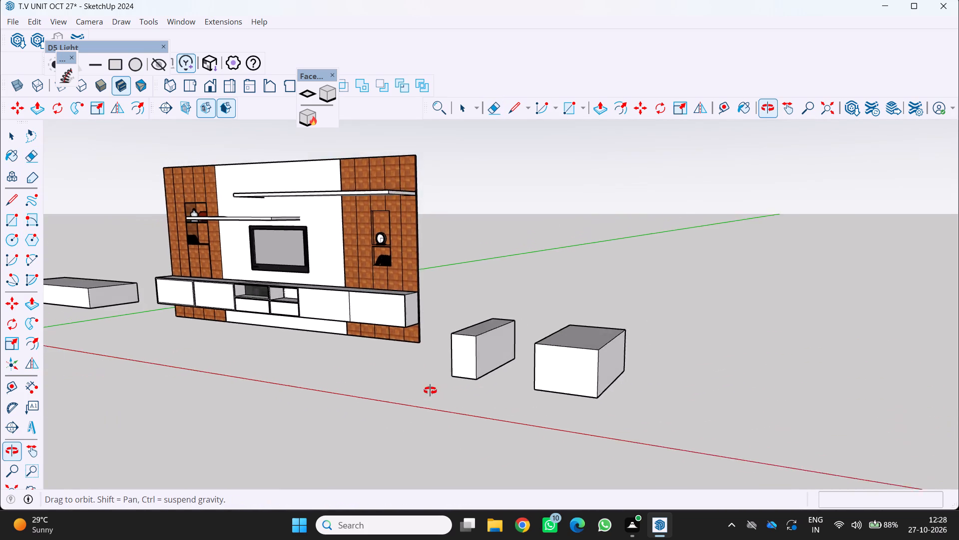
{"action": "middle_click_drag", "start_coordinate": [430, 390], "coordinate": [427, 391]}
{"action": "scroll", "coordinate": [504, 381], "scroll_direction": "up", "scroll_amount": 2}
{"action": "middle_click_drag", "start_coordinate": [504, 380], "coordinate": [523, 399]}
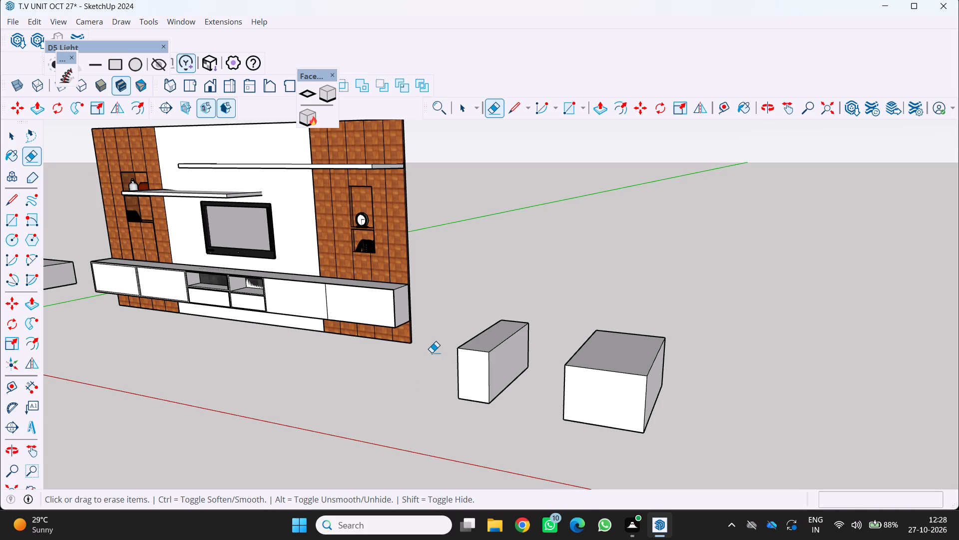
{"action": "scroll", "coordinate": [507, 356], "scroll_direction": "up", "scroll_amount": 1}
{"action": "middle_click_drag", "start_coordinate": [508, 356], "coordinate": [577, 321]}
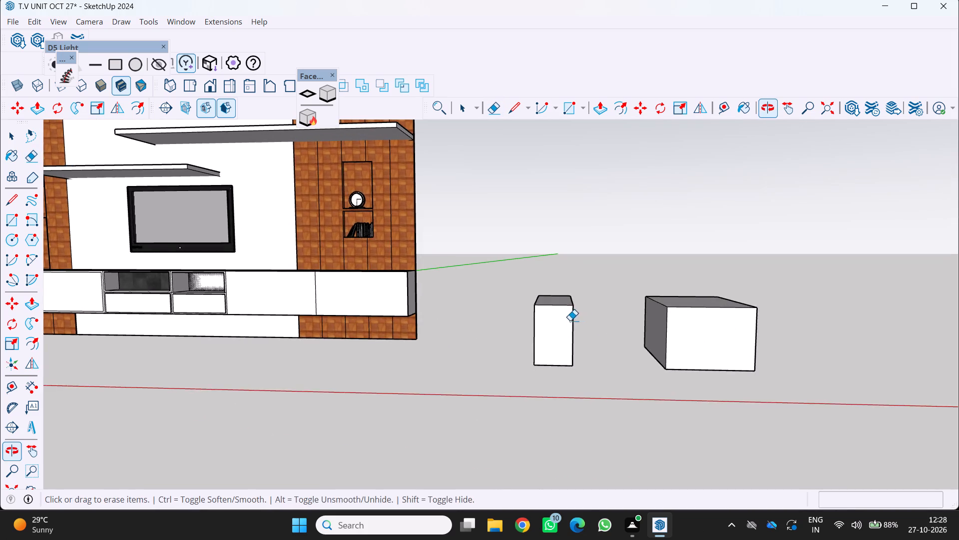
{"action": "scroll", "coordinate": [565, 319], "scroll_direction": "down", "scroll_amount": 2}
{"action": "middle_click_drag", "start_coordinate": [554, 321], "coordinate": [498, 348]}
Select the wide block's entire geometry and make it a group.
{"action": "key", "text": "space"}
{"action": "double_click", "coordinate": [648, 332]}
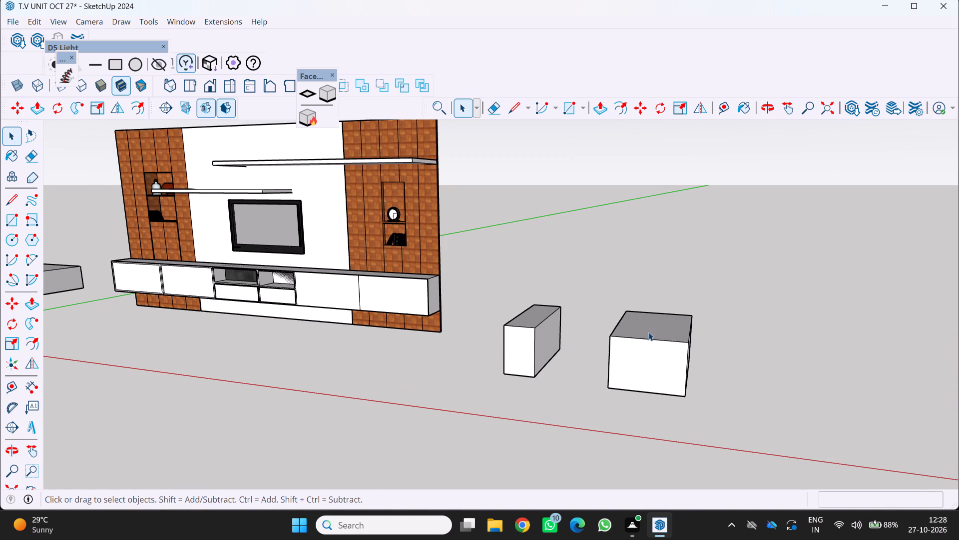
{"action": "triple_click", "coordinate": [643, 329]}
{"action": "double_click", "coordinate": [640, 329]}
{"action": "right_click", "coordinate": [635, 329]}
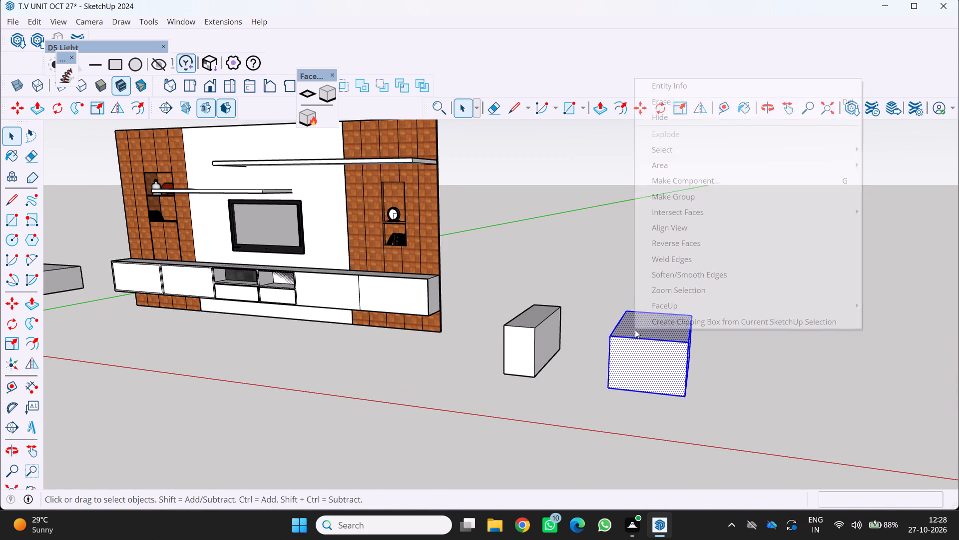
{"action": "left_click", "coordinate": [674, 198]}
Examine the gap between the grouped wide block and the narrow block from above, the front and closer up.
{"action": "middle_click_drag", "start_coordinate": [587, 311], "coordinate": [617, 351]}
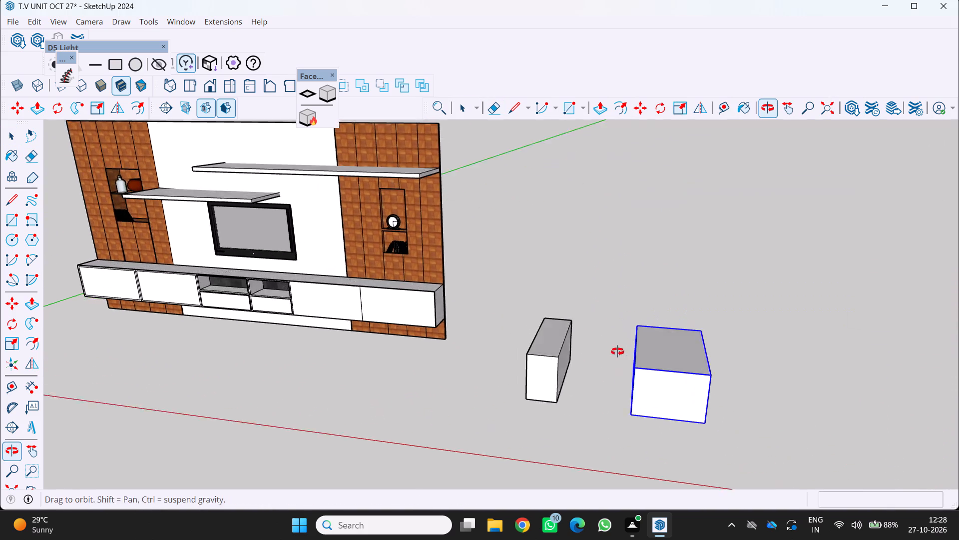
{"action": "middle_click_drag", "start_coordinate": [617, 351], "coordinate": [617, 353]}
{"action": "scroll", "coordinate": [617, 353], "scroll_direction": "down", "scroll_amount": 4}
{"action": "middle_click", "coordinate": [617, 354]}
{"action": "middle_click_drag", "start_coordinate": [590, 360], "coordinate": [571, 334]}
{"action": "scroll", "coordinate": [587, 360], "scroll_direction": "up", "scroll_amount": 5}
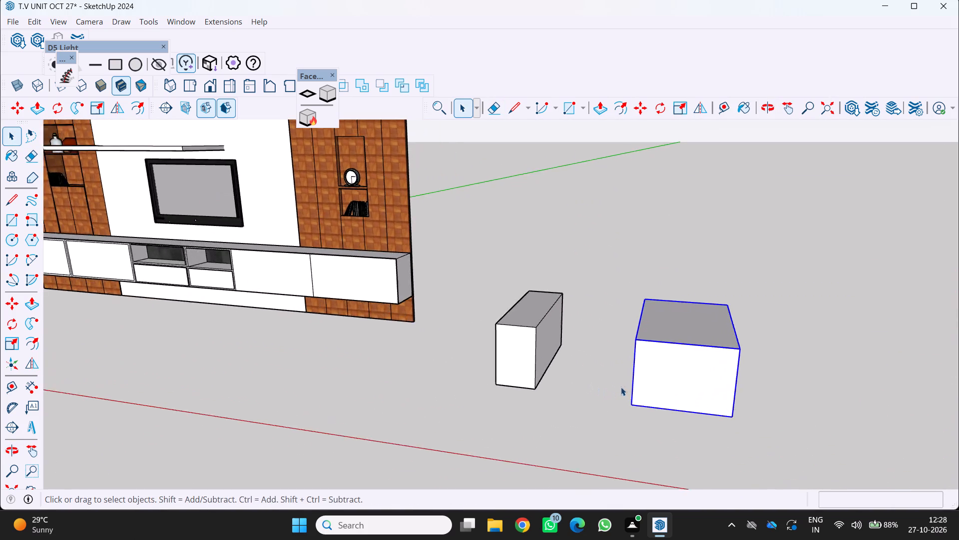
{"action": "scroll", "coordinate": [621, 387], "scroll_direction": "up", "scroll_amount": 2}
{"action": "middle_click_drag", "start_coordinate": [621, 387], "coordinate": [647, 406]}
{"action": "middle_click", "coordinate": [647, 406]}
{"action": "scroll", "coordinate": [642, 404], "scroll_direction": "up", "scroll_amount": 1}
{"action": "middle_click_drag", "start_coordinate": [640, 404], "coordinate": [619, 401]}
{"action": "middle_click", "coordinate": [619, 401]}
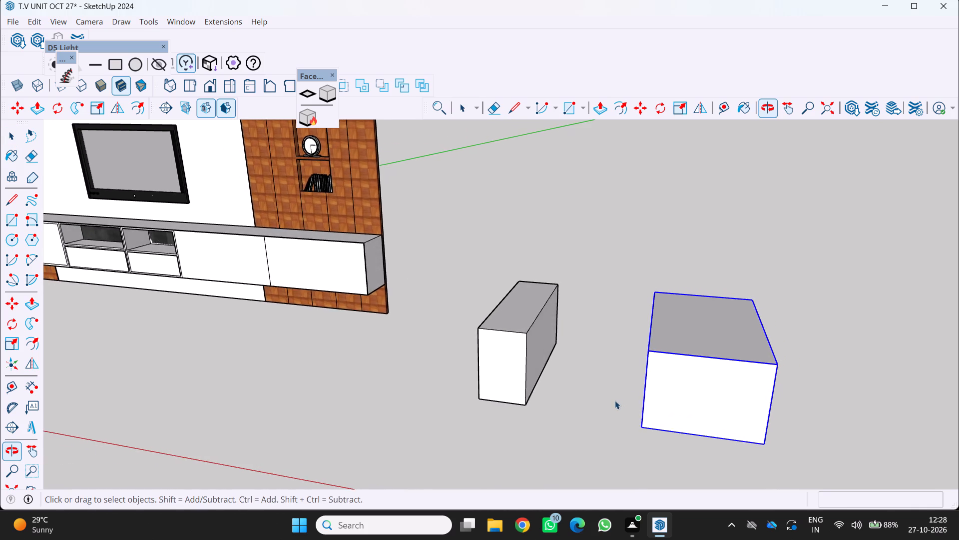
{"action": "scroll", "coordinate": [613, 400], "scroll_direction": "down", "scroll_amount": 5}
{"action": "middle_click_drag", "start_coordinate": [621, 400], "coordinate": [611, 367]}
{"action": "scroll", "coordinate": [621, 400], "scroll_direction": "up", "scroll_amount": 1}
{"action": "scroll", "coordinate": [674, 374], "scroll_direction": "up", "scroll_amount": 2}
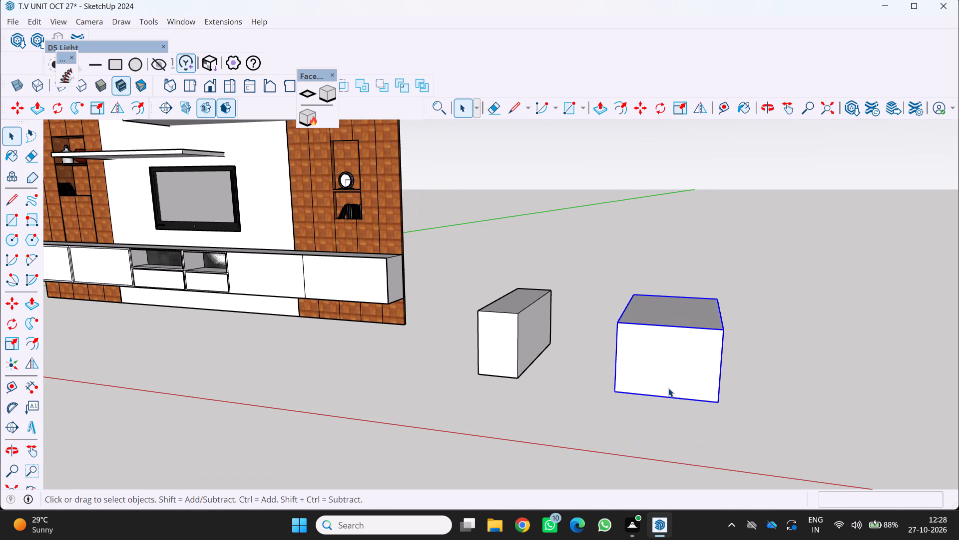
Move the wide block along the red axis, farther away from the narrow block, to widen the gap.
{"action": "key", "text": "m"}
{"action": "left_click_drag", "start_coordinate": [725, 401], "coordinate": [719, 399]}
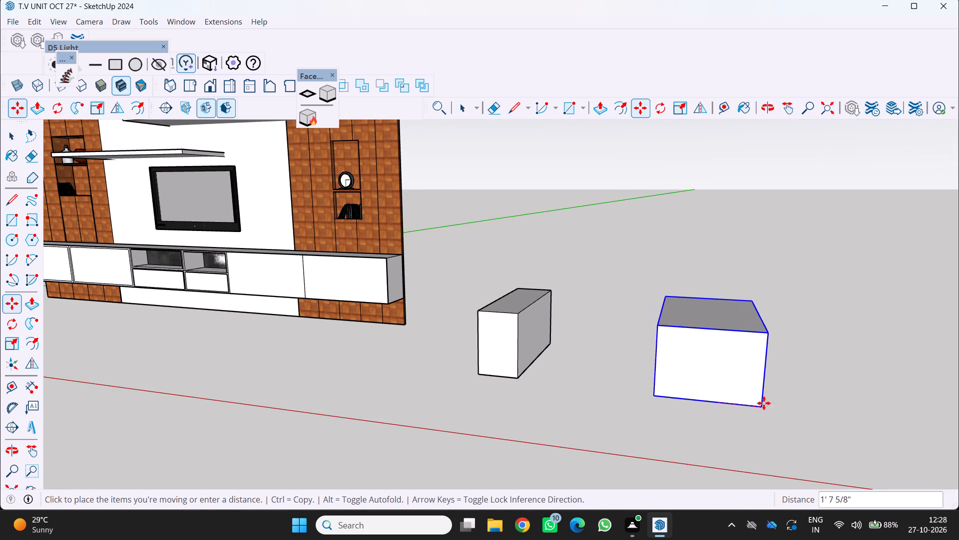
{"action": "left_click", "coordinate": [771, 404]}
{"action": "scroll", "coordinate": [682, 429], "scroll_direction": "down", "scroll_amount": 3}
{"action": "key", "text": "space"}
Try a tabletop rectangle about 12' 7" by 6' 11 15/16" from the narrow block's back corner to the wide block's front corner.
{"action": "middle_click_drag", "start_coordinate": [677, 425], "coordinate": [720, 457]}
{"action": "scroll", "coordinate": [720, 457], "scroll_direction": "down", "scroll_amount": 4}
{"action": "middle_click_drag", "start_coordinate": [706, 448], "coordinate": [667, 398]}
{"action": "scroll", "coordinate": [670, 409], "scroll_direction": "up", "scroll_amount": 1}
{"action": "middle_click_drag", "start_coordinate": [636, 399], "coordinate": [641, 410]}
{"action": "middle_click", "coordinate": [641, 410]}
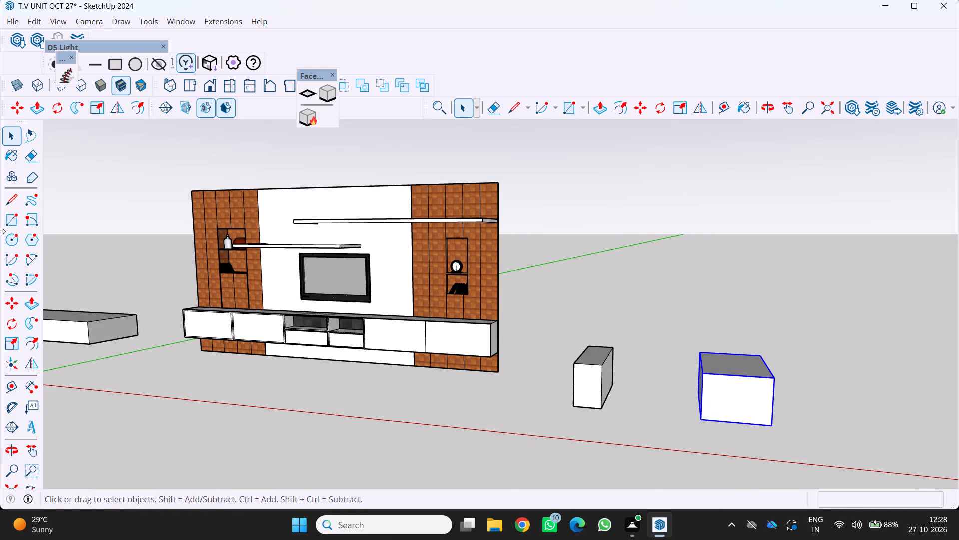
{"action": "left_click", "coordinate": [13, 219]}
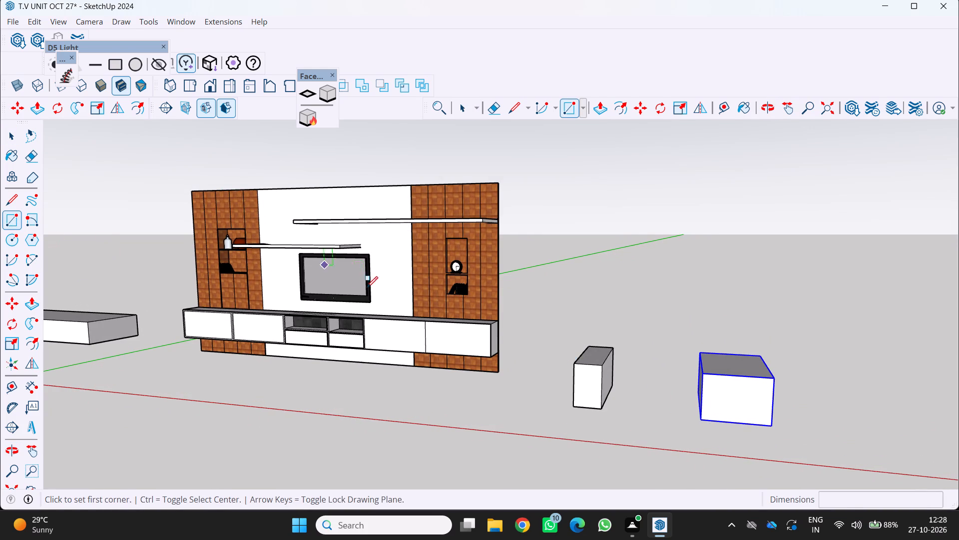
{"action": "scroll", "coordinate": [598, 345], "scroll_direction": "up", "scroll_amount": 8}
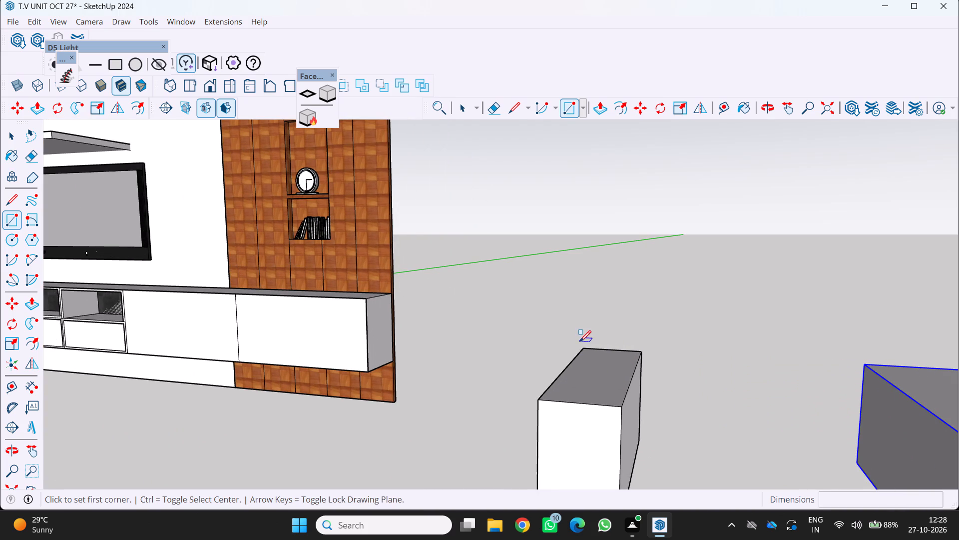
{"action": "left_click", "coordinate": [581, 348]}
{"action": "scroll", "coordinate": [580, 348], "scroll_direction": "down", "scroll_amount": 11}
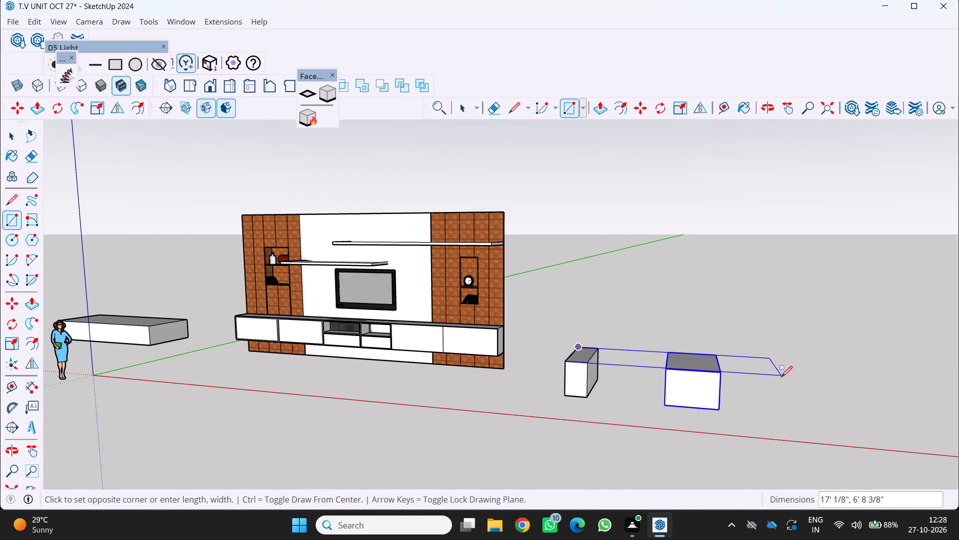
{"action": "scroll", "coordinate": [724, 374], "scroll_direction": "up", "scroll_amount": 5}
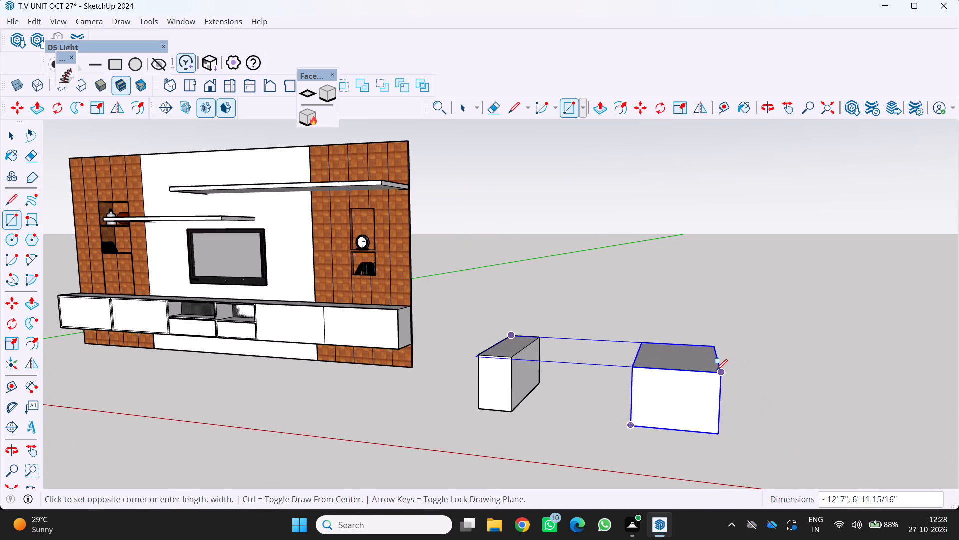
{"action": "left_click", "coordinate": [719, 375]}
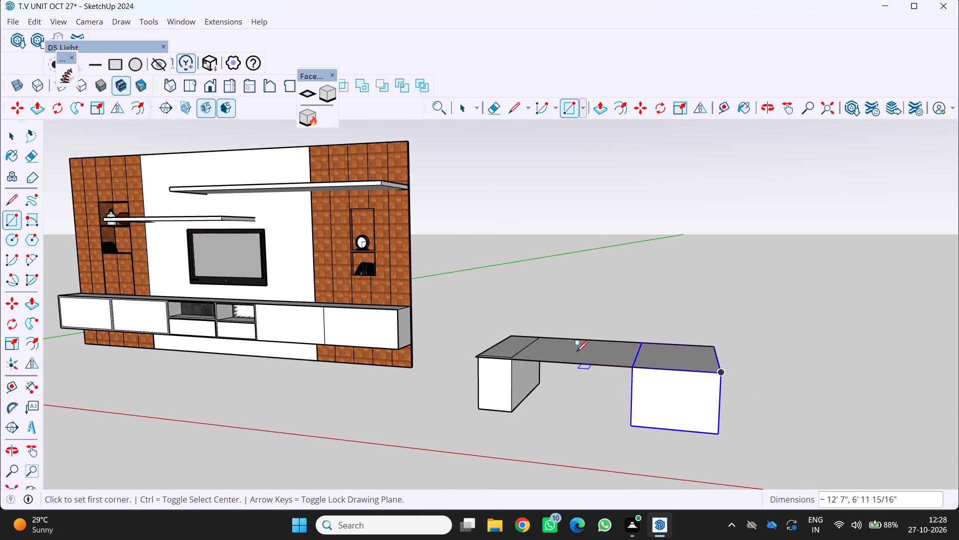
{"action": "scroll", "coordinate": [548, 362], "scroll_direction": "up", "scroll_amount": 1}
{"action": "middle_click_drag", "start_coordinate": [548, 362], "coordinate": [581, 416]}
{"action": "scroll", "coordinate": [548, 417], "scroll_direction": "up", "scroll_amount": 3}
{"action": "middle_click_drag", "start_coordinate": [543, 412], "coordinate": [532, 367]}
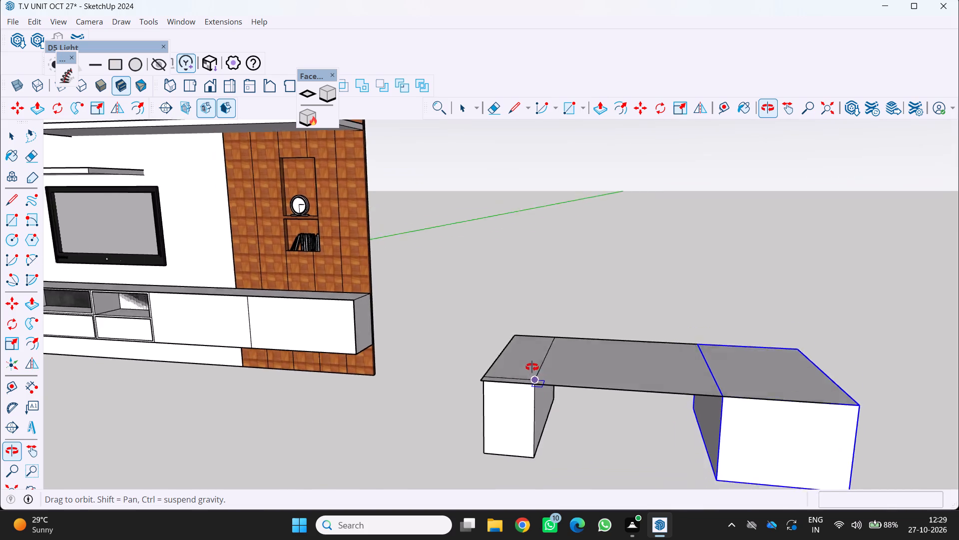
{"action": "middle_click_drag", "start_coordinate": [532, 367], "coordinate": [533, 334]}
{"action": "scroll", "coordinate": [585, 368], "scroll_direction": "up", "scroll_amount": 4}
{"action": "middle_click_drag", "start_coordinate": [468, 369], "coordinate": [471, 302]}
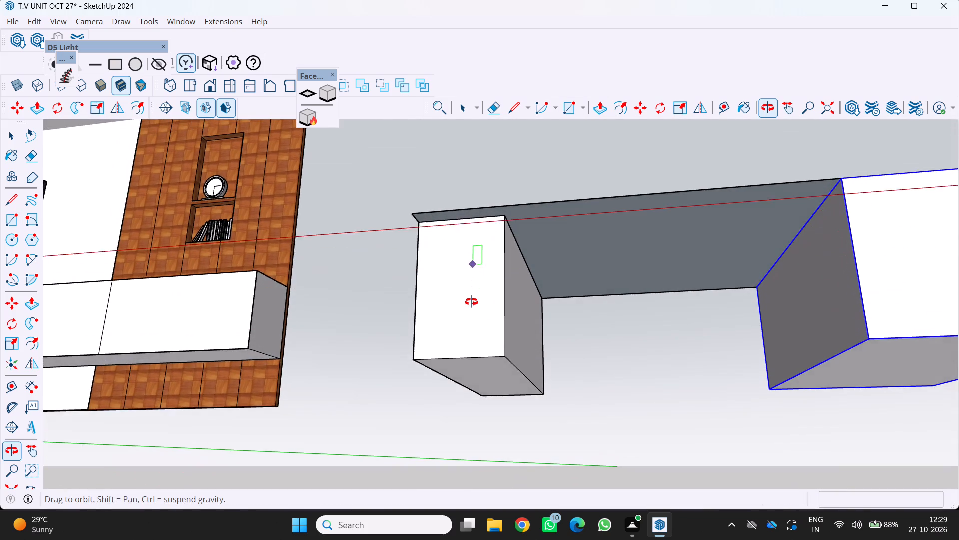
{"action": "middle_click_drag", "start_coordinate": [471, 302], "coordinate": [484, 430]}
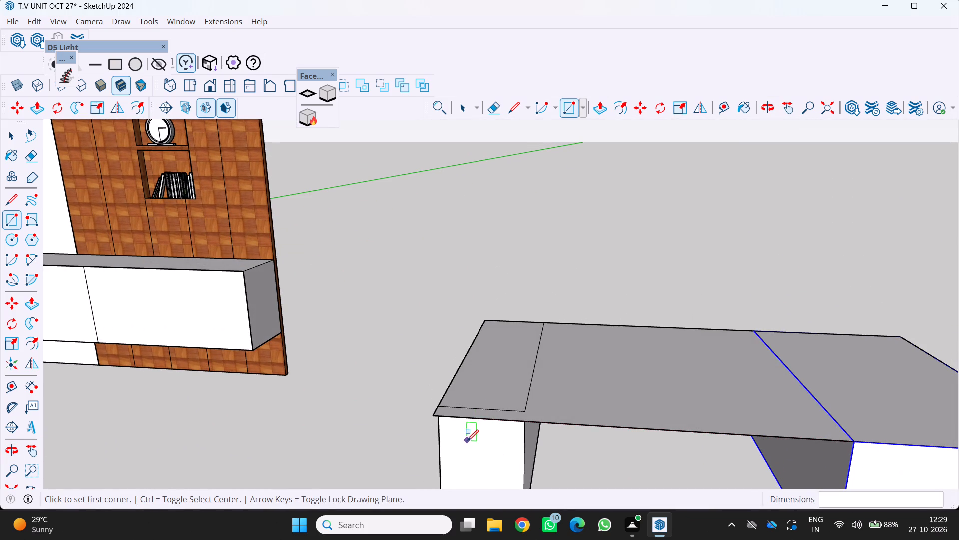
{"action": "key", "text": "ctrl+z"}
Draw a tabletop rectangle about 12' 7" by 6' 7" across both blocks, with its front edge flush with the narrow block's front.
{"action": "left_click", "coordinate": [482, 318]}
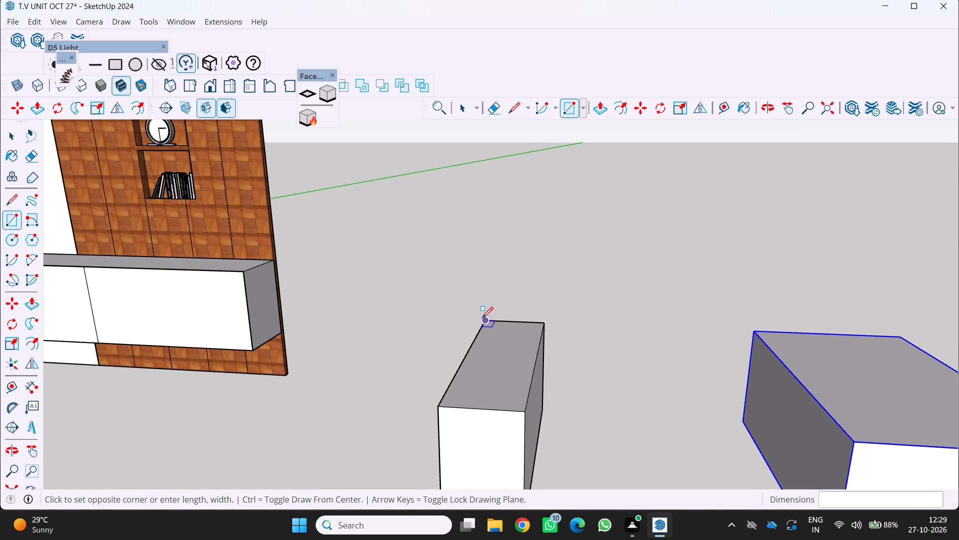
{"action": "scroll", "coordinate": [513, 348], "scroll_direction": "down", "scroll_amount": 4}
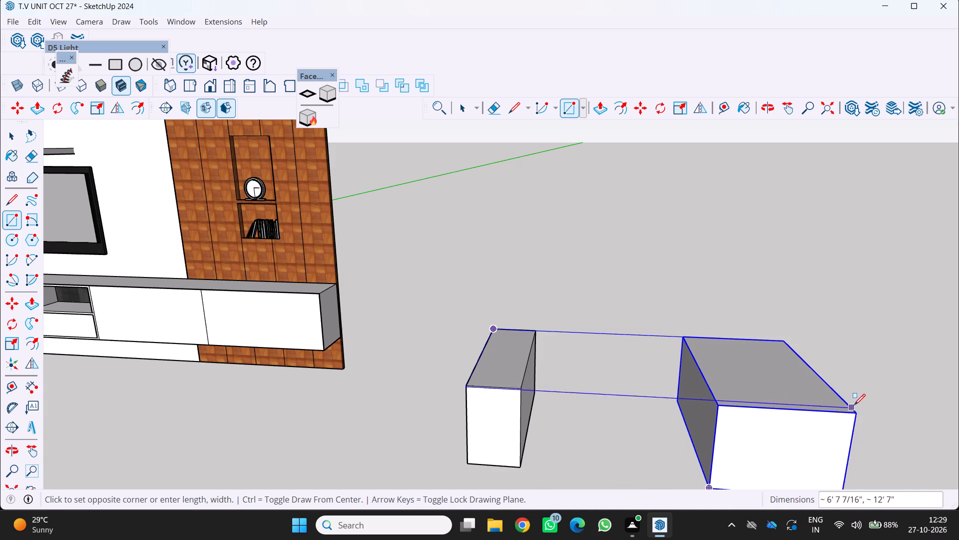
{"action": "scroll", "coordinate": [849, 409], "scroll_direction": "up", "scroll_amount": 2}
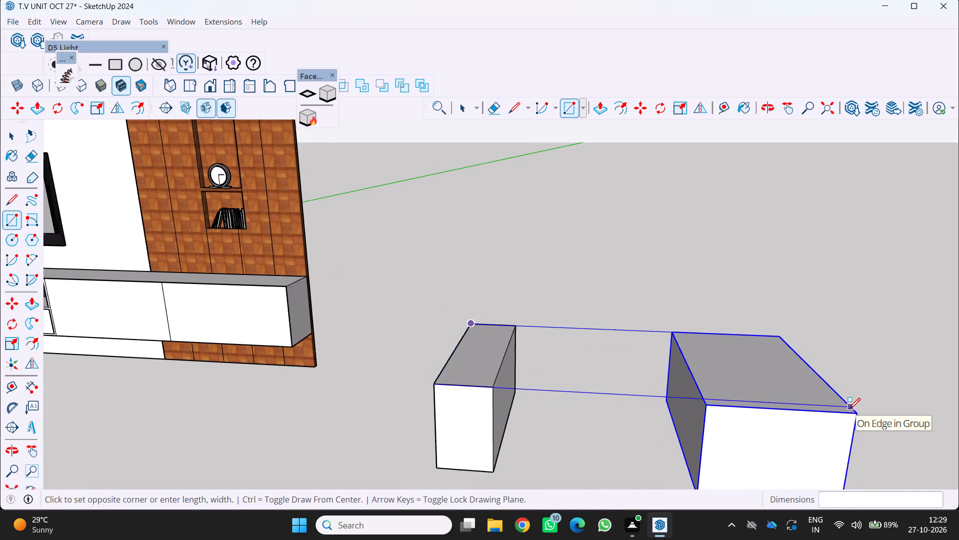
{"action": "scroll", "coordinate": [849, 409], "scroll_direction": "up", "scroll_amount": 2}
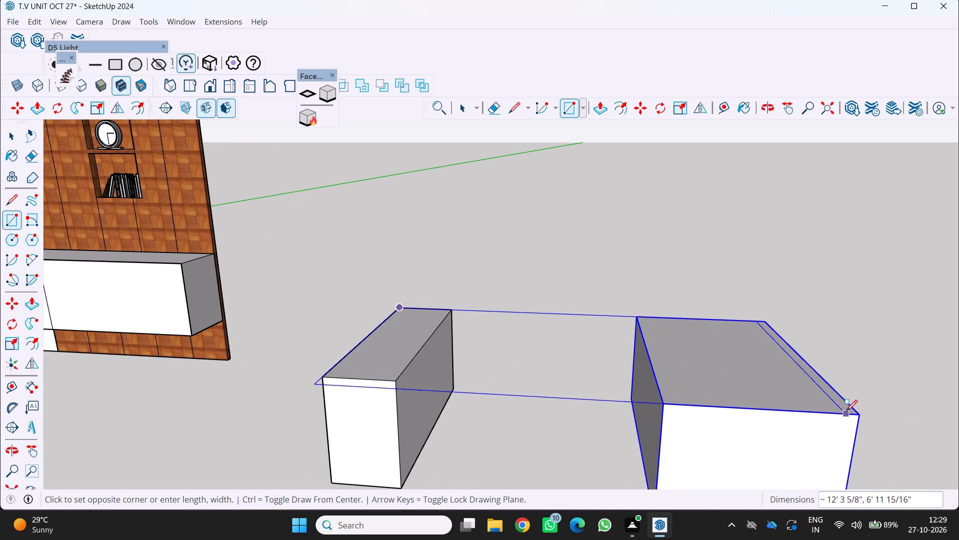
{"action": "left_click", "coordinate": [850, 406]}
{"action": "scroll", "coordinate": [793, 421], "scroll_direction": "down", "scroll_amount": 2}
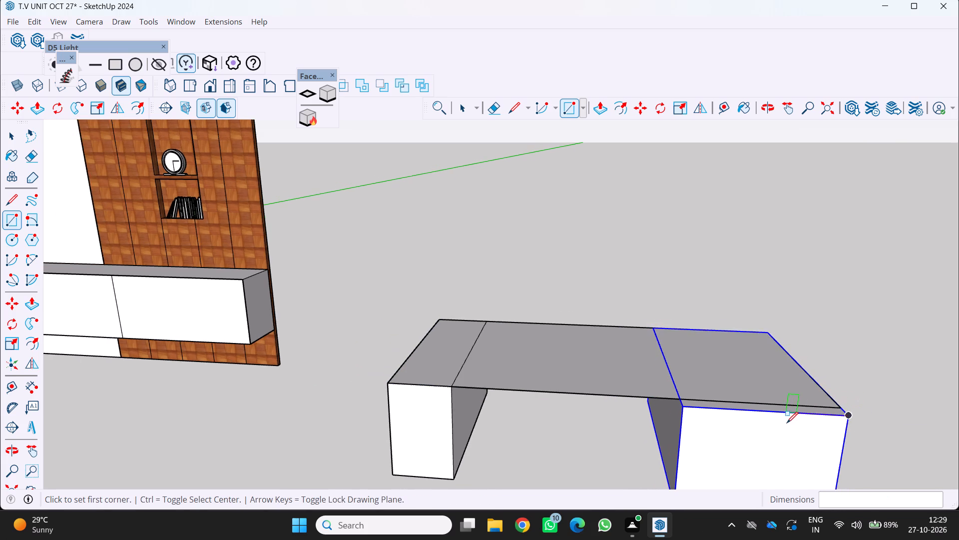
{"action": "middle_click_drag", "start_coordinate": [787, 423], "coordinate": [748, 419]}
{"action": "middle_click", "coordinate": [747, 419]}
{"action": "scroll", "coordinate": [713, 442], "scroll_direction": "up", "scroll_amount": 1}
{"action": "scroll", "coordinate": [712, 443], "scroll_direction": "down", "scroll_amount": 8}
Open the wide block's group and push its front face back 4 13/16" to line up with the tabletop rectangle.
{"action": "key", "text": "space"}
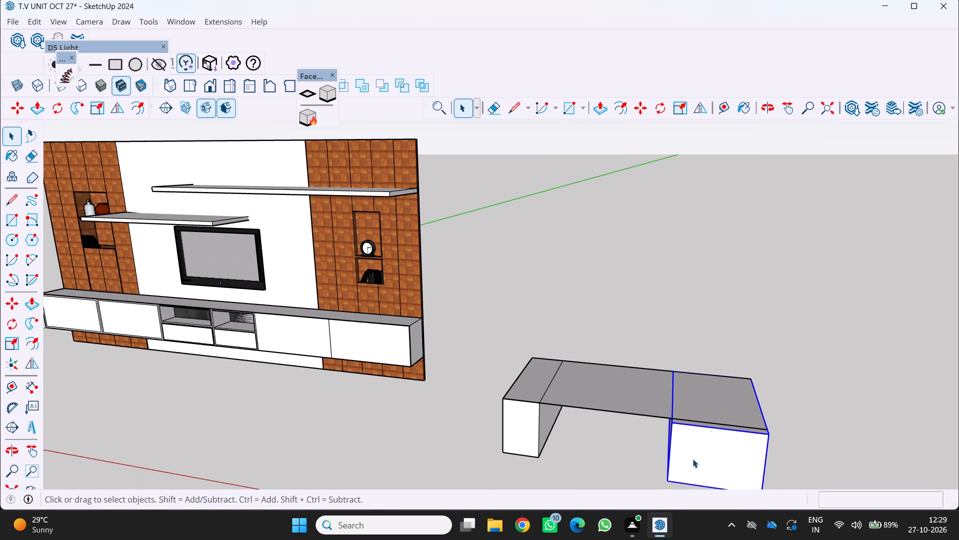
{"action": "triple_click", "coordinate": [701, 458]}
{"action": "left_click", "coordinate": [702, 458]}
{"action": "left_click", "coordinate": [702, 458]}
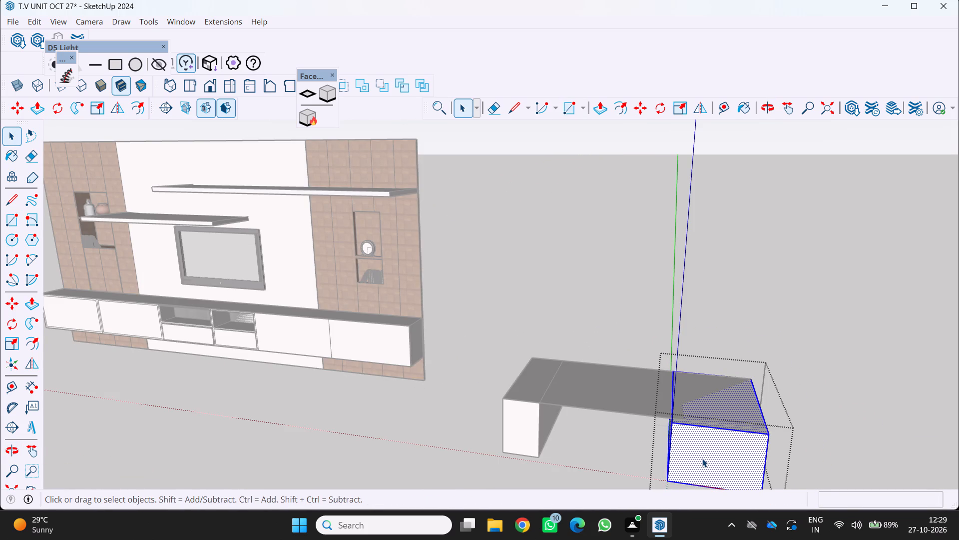
{"action": "scroll", "coordinate": [704, 457], "scroll_direction": "up", "scroll_amount": 12}
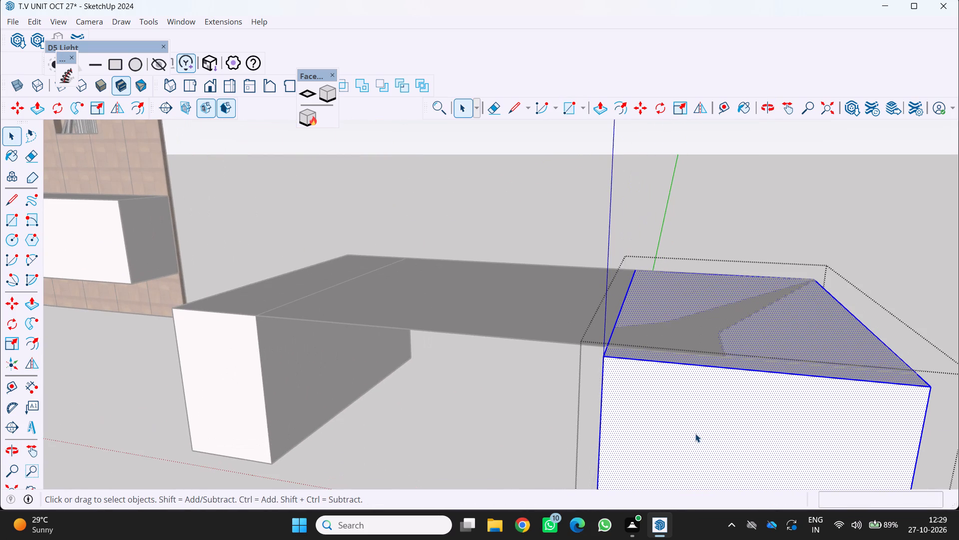
{"action": "key", "text": "p"}
{"action": "left_click_drag", "start_coordinate": [670, 414], "coordinate": [659, 392]}
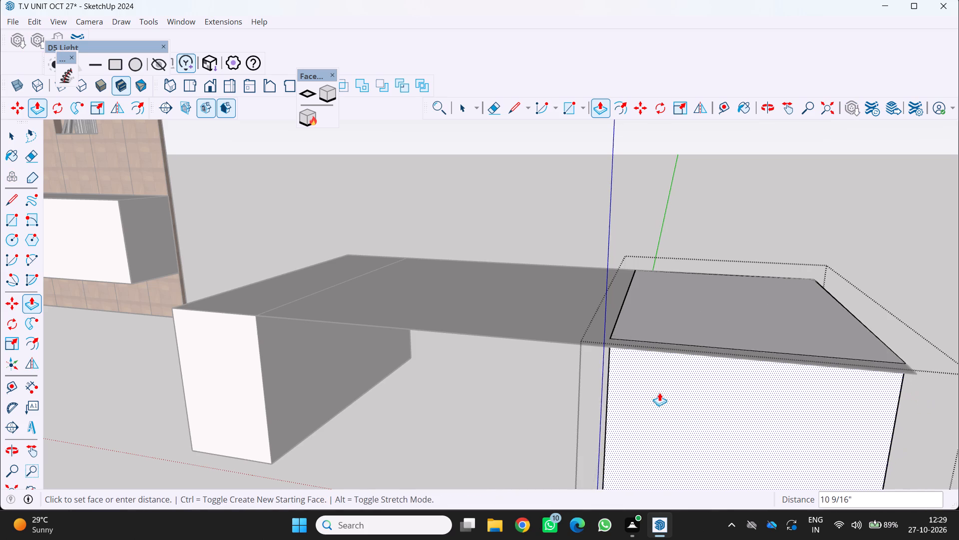
{"action": "left_click_drag", "start_coordinate": [659, 392], "coordinate": [654, 401]}
Examine how the wide block's front face lines up with the tabletop rectangle's front edge.
{"action": "middle_click_drag", "start_coordinate": [647, 314], "coordinate": [672, 350]}
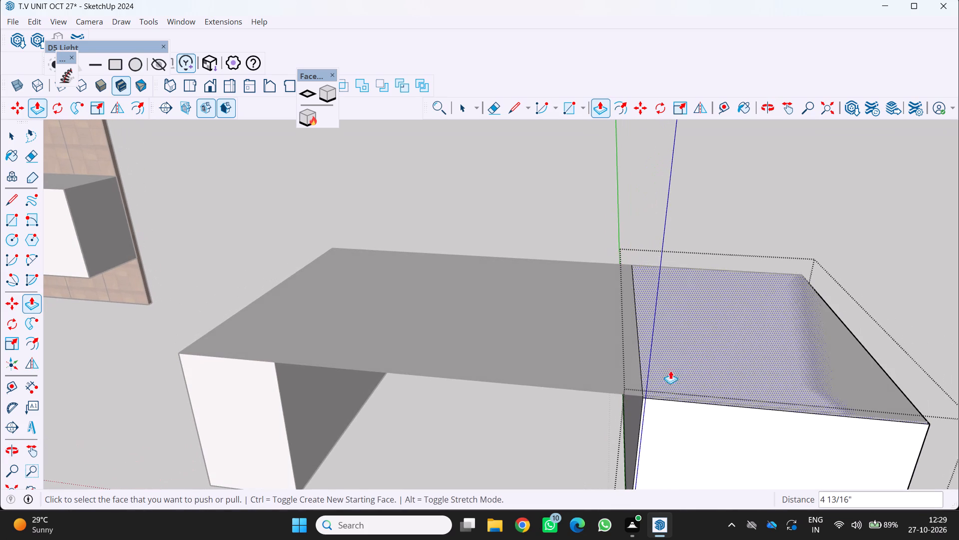
{"action": "scroll", "coordinate": [664, 410], "scroll_direction": "up", "scroll_amount": 14}
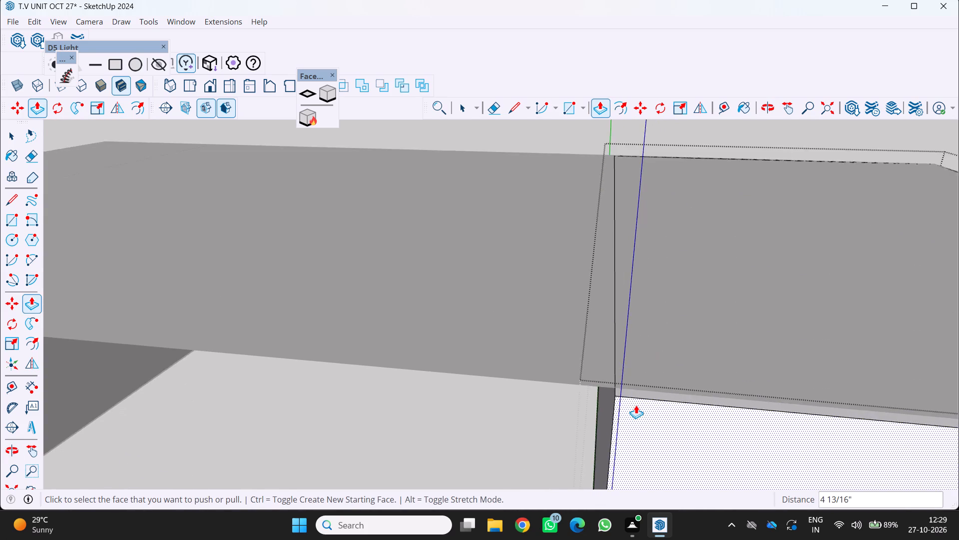
{"action": "scroll", "coordinate": [636, 405], "scroll_direction": "up", "scroll_amount": 7}
{"action": "scroll", "coordinate": [636, 377], "scroll_direction": "down", "scroll_amount": 17}
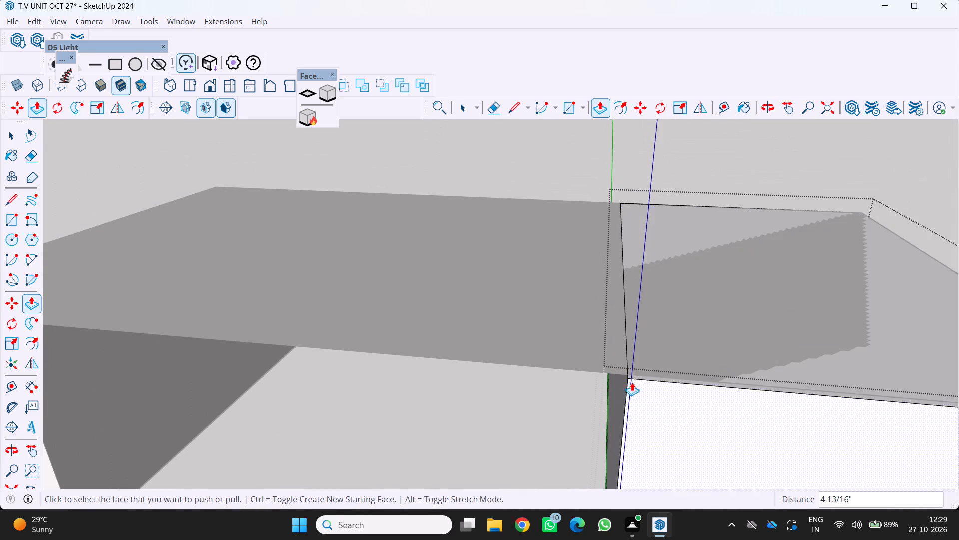
{"action": "scroll", "coordinate": [632, 382], "scroll_direction": "down", "scroll_amount": 4}
{"action": "middle_click_drag", "start_coordinate": [616, 383], "coordinate": [610, 319]}
{"action": "scroll", "coordinate": [610, 317], "scroll_direction": "down", "scroll_amount": 4}
{"action": "scroll", "coordinate": [591, 321], "scroll_direction": "up", "scroll_amount": 1}
{"action": "middle_click_drag", "start_coordinate": [591, 321], "coordinate": [608, 351]}
{"action": "middle_click", "coordinate": [607, 353]}
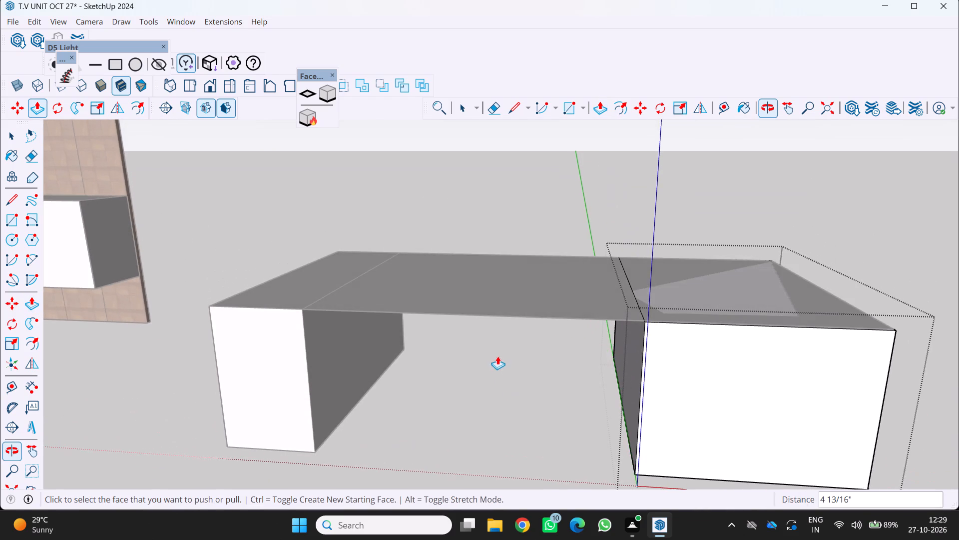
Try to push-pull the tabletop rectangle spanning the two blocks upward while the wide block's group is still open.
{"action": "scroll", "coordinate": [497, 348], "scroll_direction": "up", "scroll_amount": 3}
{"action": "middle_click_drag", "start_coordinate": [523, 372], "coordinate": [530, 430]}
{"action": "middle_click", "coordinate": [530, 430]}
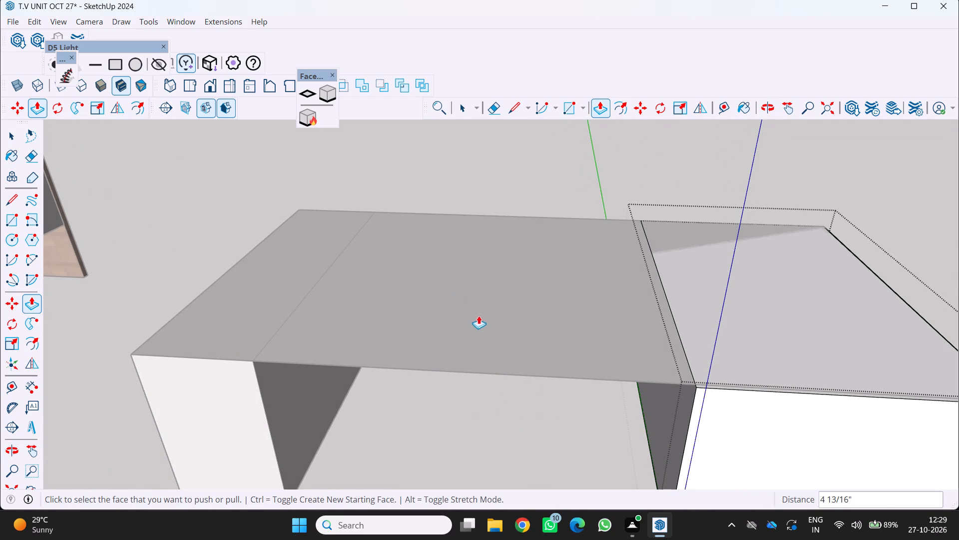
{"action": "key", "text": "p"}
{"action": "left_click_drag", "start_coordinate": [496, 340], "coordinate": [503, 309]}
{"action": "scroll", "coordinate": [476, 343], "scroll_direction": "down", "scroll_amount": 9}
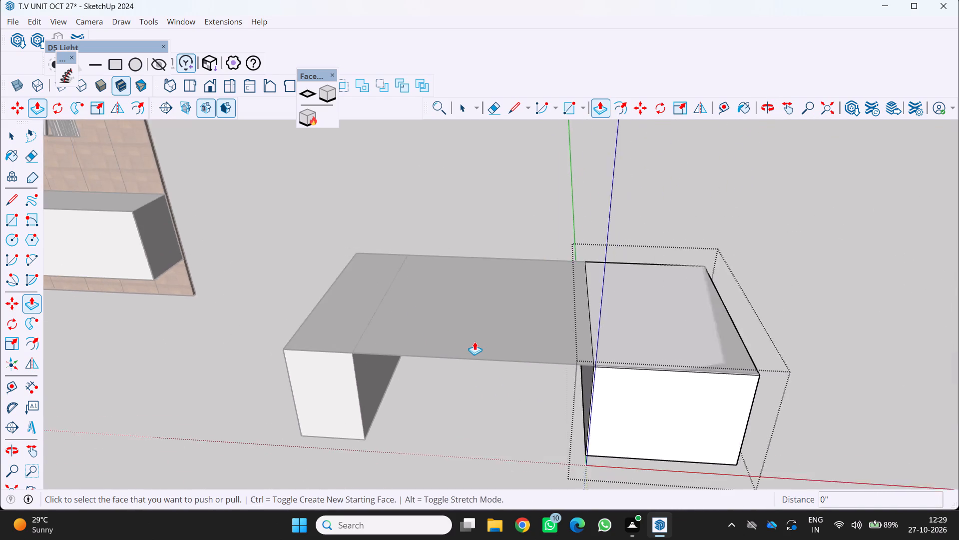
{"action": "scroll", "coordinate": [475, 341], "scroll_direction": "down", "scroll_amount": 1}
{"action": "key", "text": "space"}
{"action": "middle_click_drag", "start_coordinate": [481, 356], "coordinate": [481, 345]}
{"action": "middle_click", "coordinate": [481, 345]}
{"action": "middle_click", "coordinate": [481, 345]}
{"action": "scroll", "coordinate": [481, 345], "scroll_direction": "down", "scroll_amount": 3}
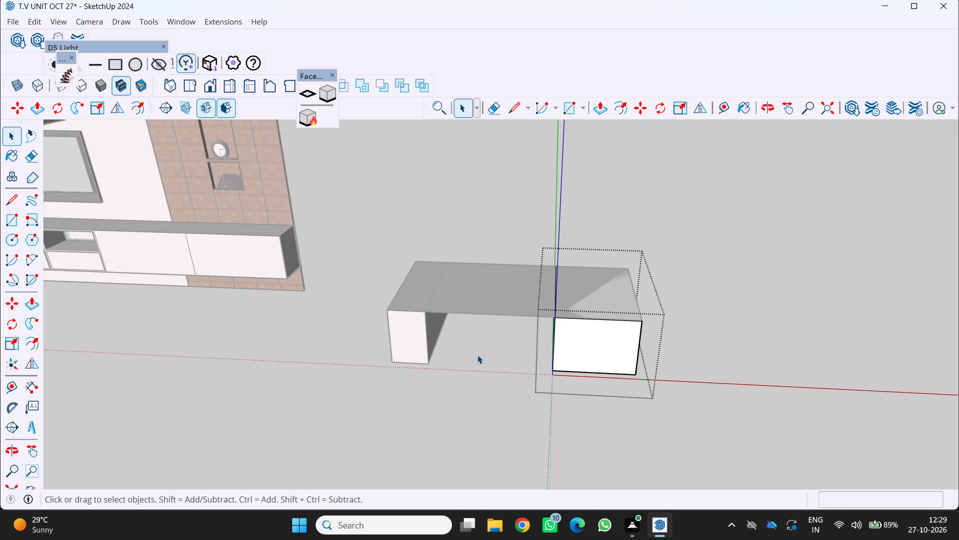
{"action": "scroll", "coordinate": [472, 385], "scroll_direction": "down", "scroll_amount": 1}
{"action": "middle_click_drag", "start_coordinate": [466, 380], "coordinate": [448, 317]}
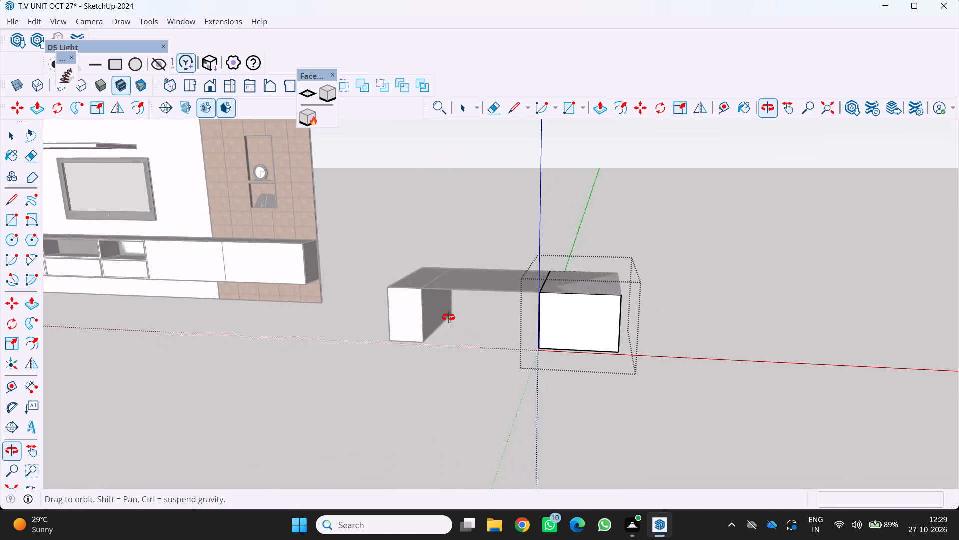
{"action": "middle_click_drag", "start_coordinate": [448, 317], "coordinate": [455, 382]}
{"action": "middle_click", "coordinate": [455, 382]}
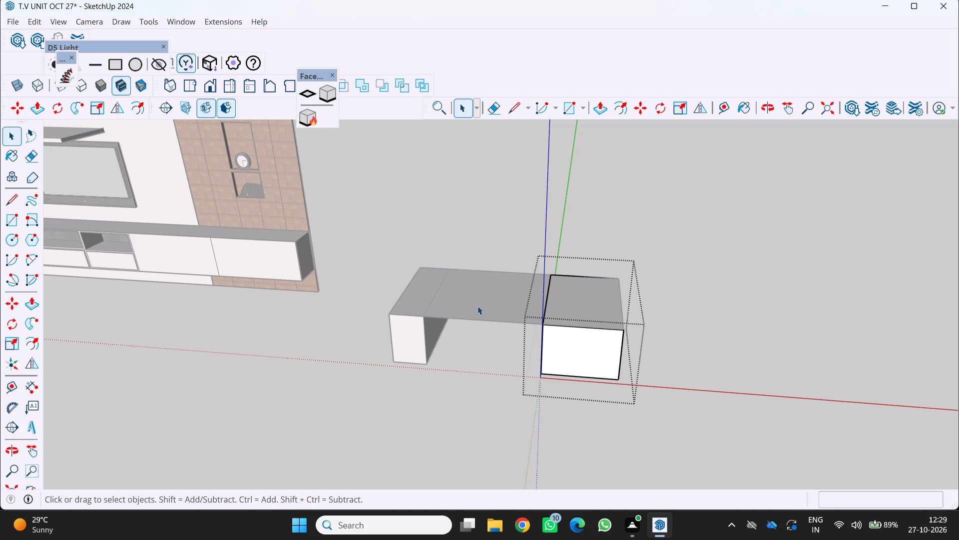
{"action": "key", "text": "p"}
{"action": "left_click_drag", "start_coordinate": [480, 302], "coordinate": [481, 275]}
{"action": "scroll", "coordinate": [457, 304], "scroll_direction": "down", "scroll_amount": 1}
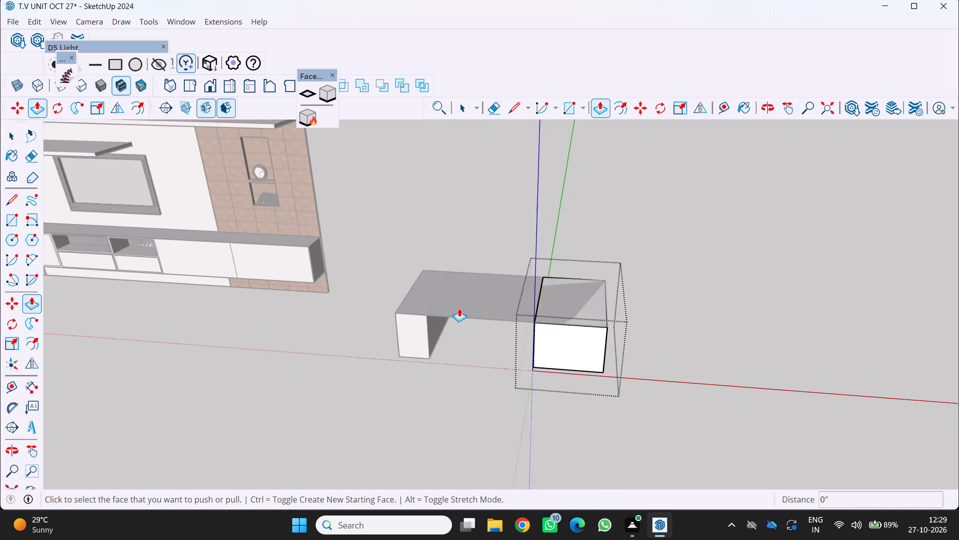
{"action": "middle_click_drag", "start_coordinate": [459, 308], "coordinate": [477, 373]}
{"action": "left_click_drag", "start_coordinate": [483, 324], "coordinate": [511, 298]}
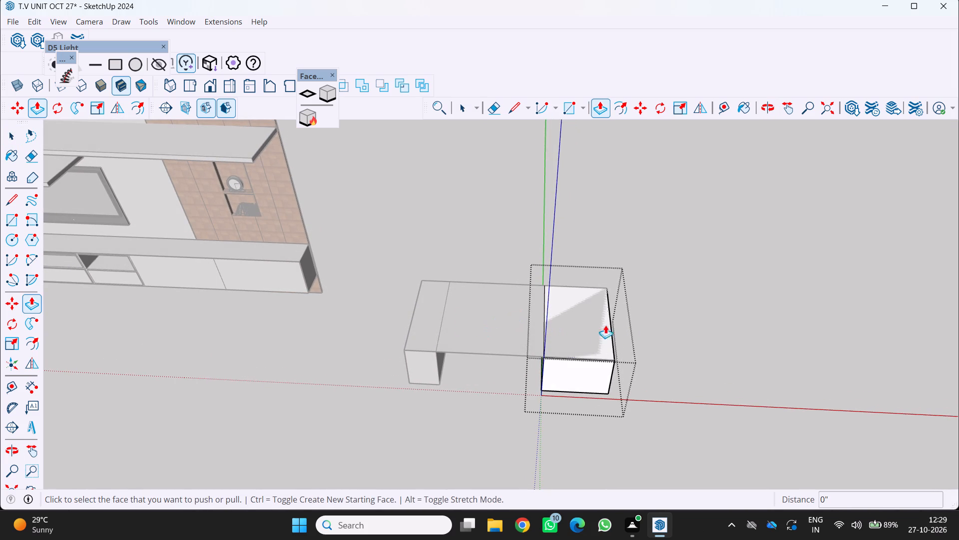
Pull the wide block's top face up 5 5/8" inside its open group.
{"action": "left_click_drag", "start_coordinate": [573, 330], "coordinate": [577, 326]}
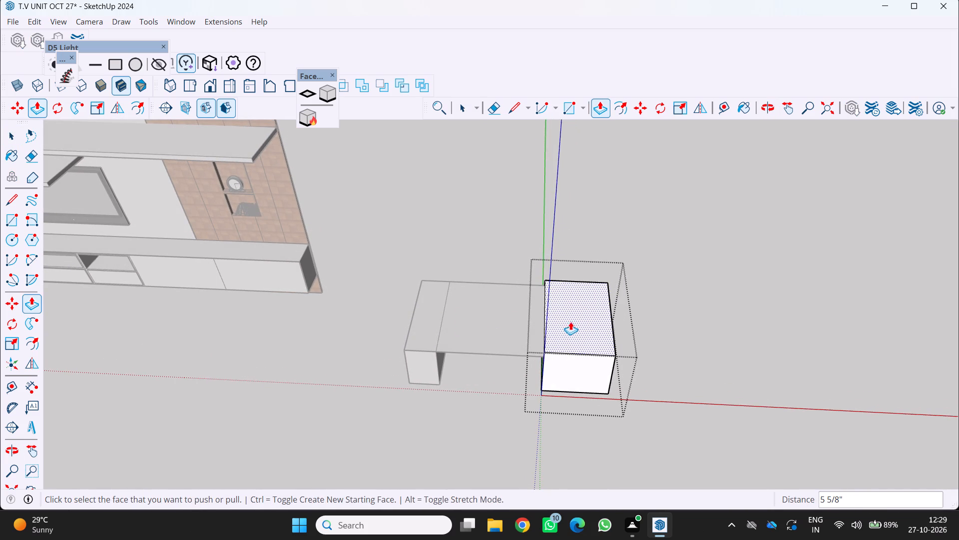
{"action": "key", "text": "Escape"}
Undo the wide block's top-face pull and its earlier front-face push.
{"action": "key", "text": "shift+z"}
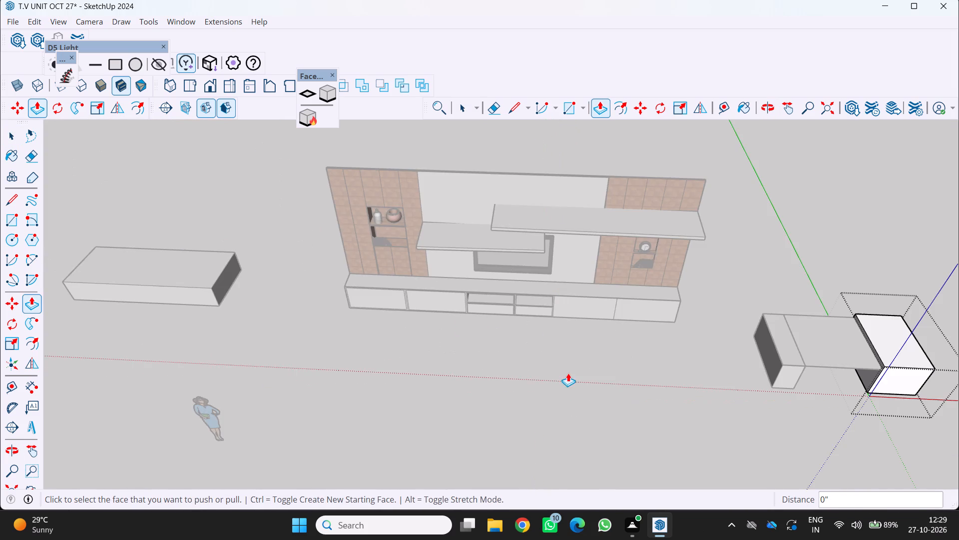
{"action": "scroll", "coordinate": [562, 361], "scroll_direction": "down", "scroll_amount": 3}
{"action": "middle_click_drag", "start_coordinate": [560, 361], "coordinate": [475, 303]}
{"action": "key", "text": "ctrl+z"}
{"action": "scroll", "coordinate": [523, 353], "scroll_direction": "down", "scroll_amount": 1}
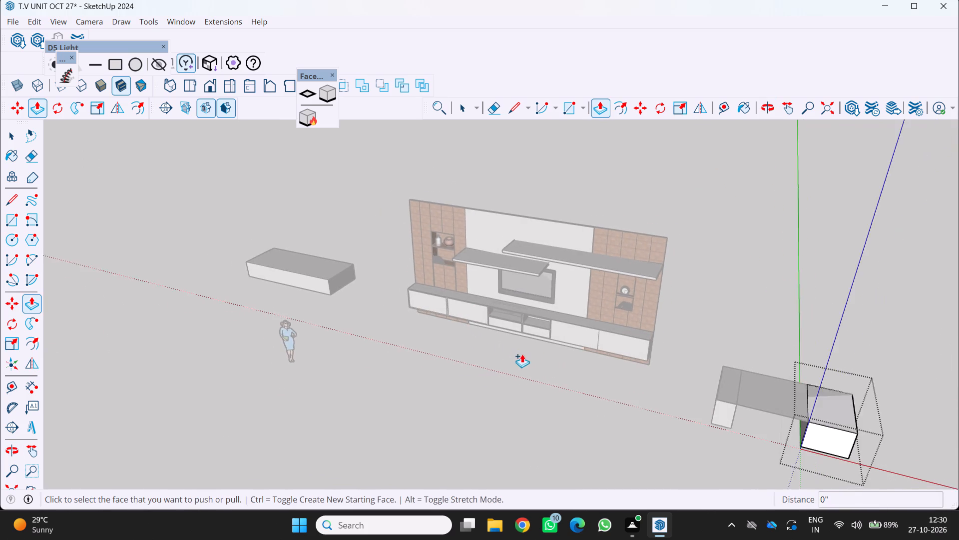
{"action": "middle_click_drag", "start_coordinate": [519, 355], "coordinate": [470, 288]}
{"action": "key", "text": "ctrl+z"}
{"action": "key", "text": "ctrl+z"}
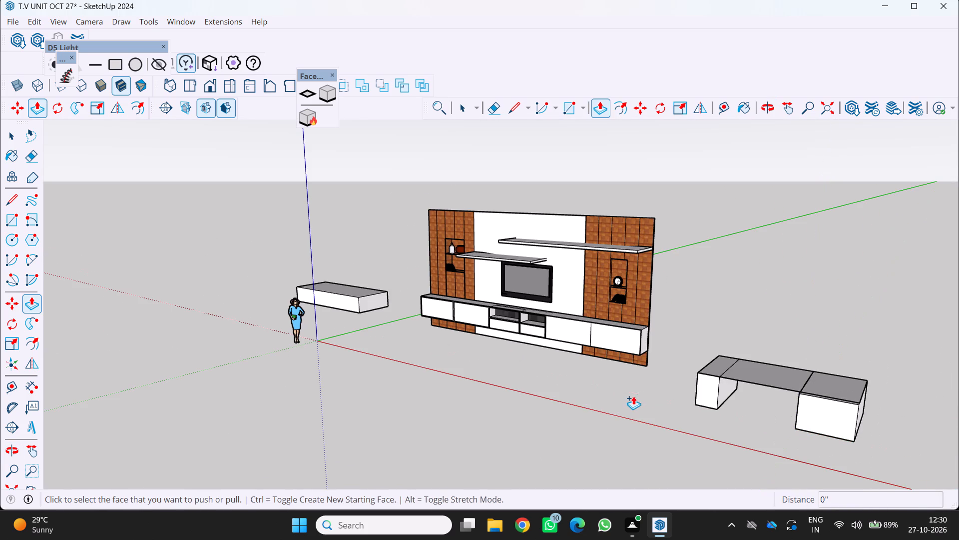
Open the wide block's group and push its front face back toward the tabletop's front edge, ending with a 1 5/16" push.
{"action": "scroll", "coordinate": [705, 382], "scroll_direction": "up", "scroll_amount": 5}
{"action": "middle_click_drag", "start_coordinate": [719, 372], "coordinate": [723, 346]}
{"action": "scroll", "coordinate": [749, 366], "scroll_direction": "up", "scroll_amount": 3}
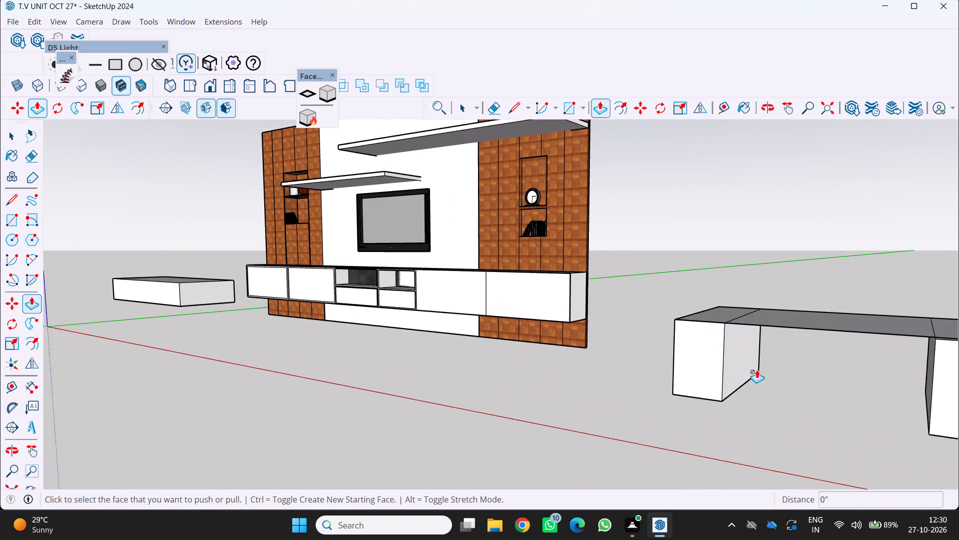
{"action": "scroll", "coordinate": [757, 369], "scroll_direction": "up", "scroll_amount": 1}
{"action": "middle_click_drag", "start_coordinate": [757, 373], "coordinate": [662, 399]}
{"action": "scroll", "coordinate": [664, 403], "scroll_direction": "down", "scroll_amount": 9}
{"action": "scroll", "coordinate": [609, 464], "scroll_direction": "up", "scroll_amount": 1}
{"action": "middle_click", "coordinate": [611, 464]}
{"action": "middle_click_drag", "start_coordinate": [612, 464], "coordinate": [633, 464]}
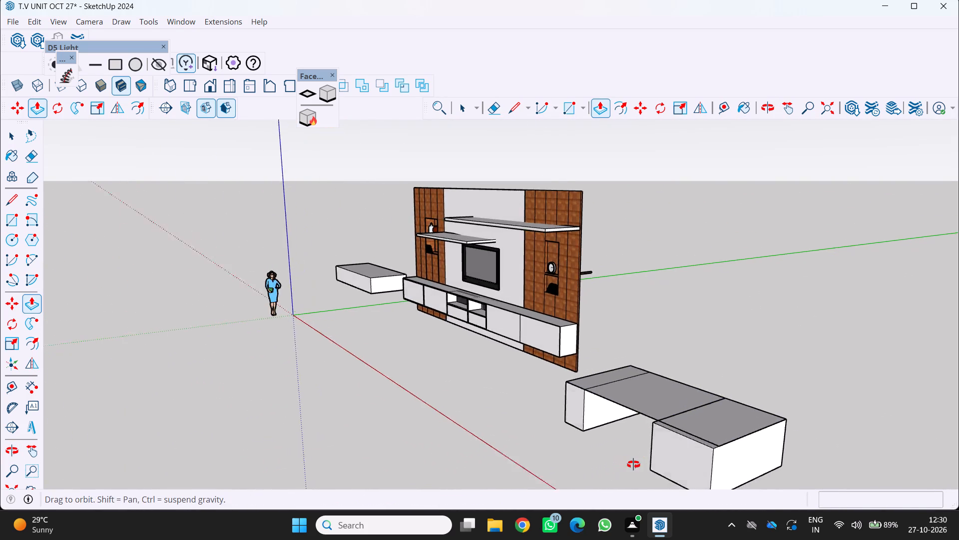
{"action": "middle_click_drag", "start_coordinate": [633, 464], "coordinate": [650, 465]}
{"action": "scroll", "coordinate": [725, 449], "scroll_direction": "up", "scroll_amount": 8}
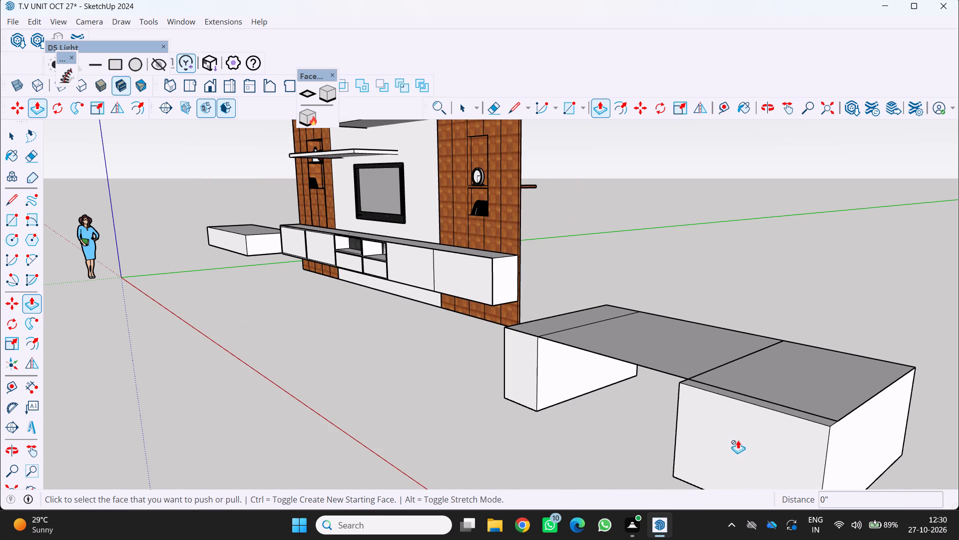
{"action": "key", "text": "space"}
{"action": "triple_click", "coordinate": [737, 440]}
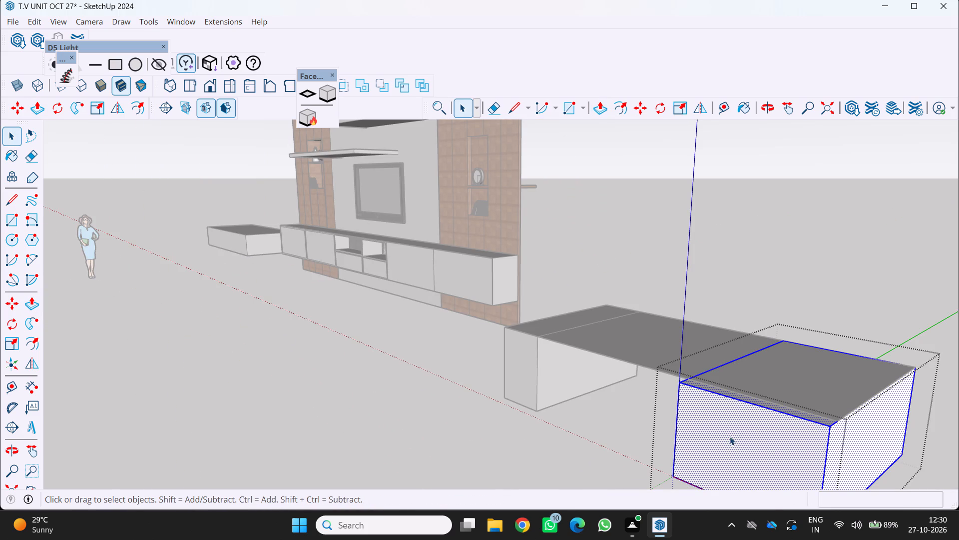
{"action": "key", "text": "p"}
{"action": "left_click_drag", "start_coordinate": [729, 434], "coordinate": [746, 422]}
{"action": "left_click_drag", "start_coordinate": [740, 409], "coordinate": [731, 423]}
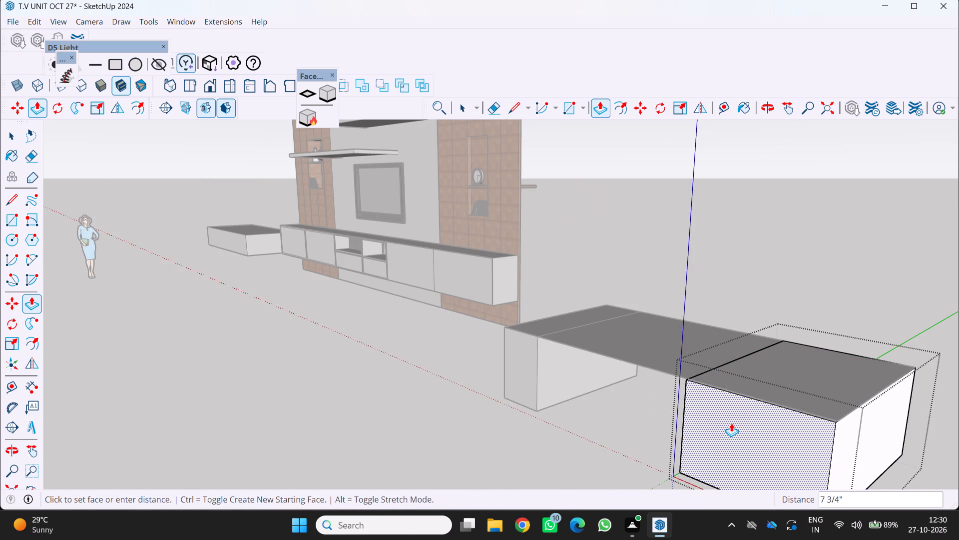
{"action": "left_click_drag", "start_coordinate": [731, 423], "coordinate": [731, 420]}
{"action": "middle_click_drag", "start_coordinate": [730, 393], "coordinate": [693, 433]}
{"action": "middle_click", "coordinate": [692, 433]}
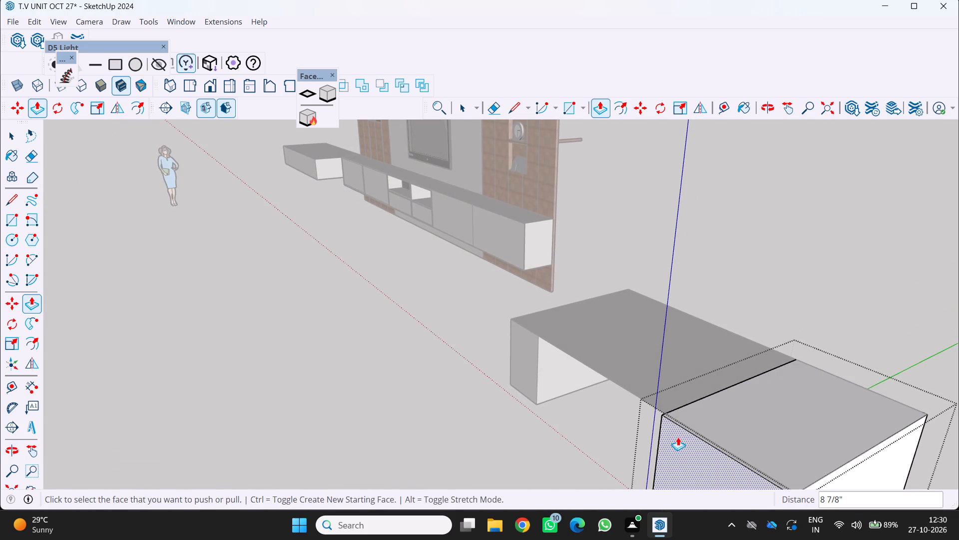
{"action": "left_click_drag", "start_coordinate": [678, 437], "coordinate": [668, 421]}
{"action": "left_click_drag", "start_coordinate": [650, 438], "coordinate": [696, 432]}
{"action": "scroll", "coordinate": [677, 458], "scroll_direction": "up", "scroll_amount": 4}
{"action": "left_click_drag", "start_coordinate": [674, 443], "coordinate": [674, 440]}
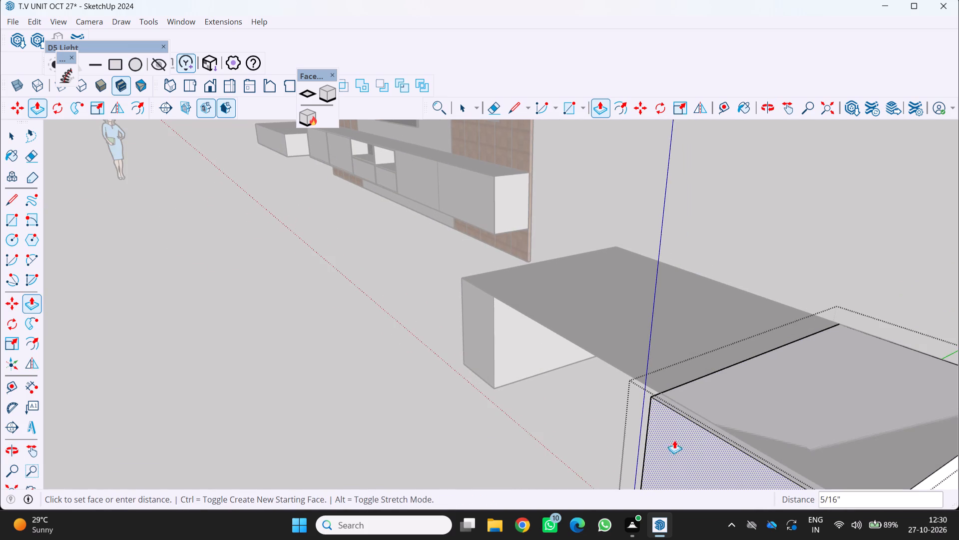
{"action": "left_click_drag", "start_coordinate": [674, 440], "coordinate": [674, 434]}
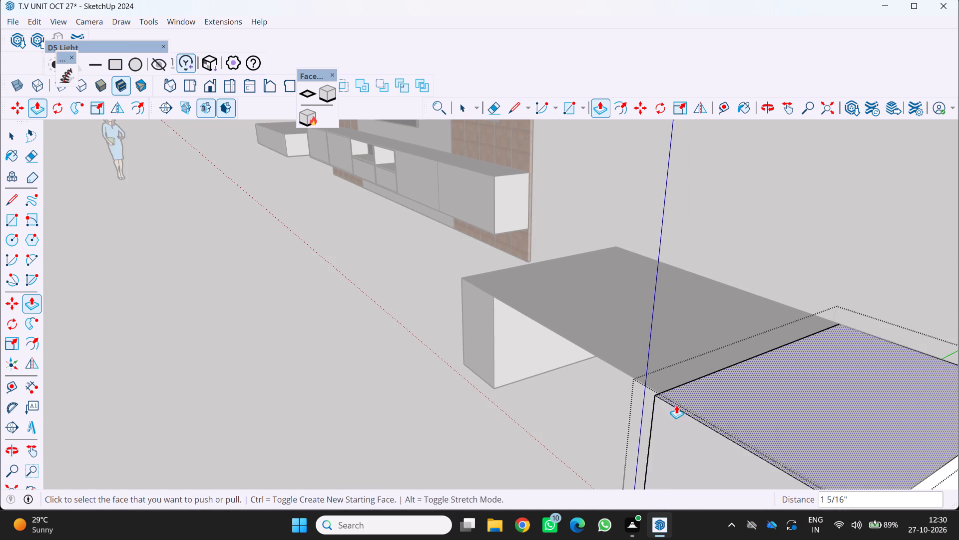
Examine how the wide block's front corner lines up with the tabletop's front edge, and close the group.
{"action": "scroll", "coordinate": [676, 404], "scroll_direction": "up", "scroll_amount": 12}
{"action": "middle_click_drag", "start_coordinate": [629, 381], "coordinate": [593, 337]}
{"action": "middle_click_drag", "start_coordinate": [593, 338], "coordinate": [603, 390]}
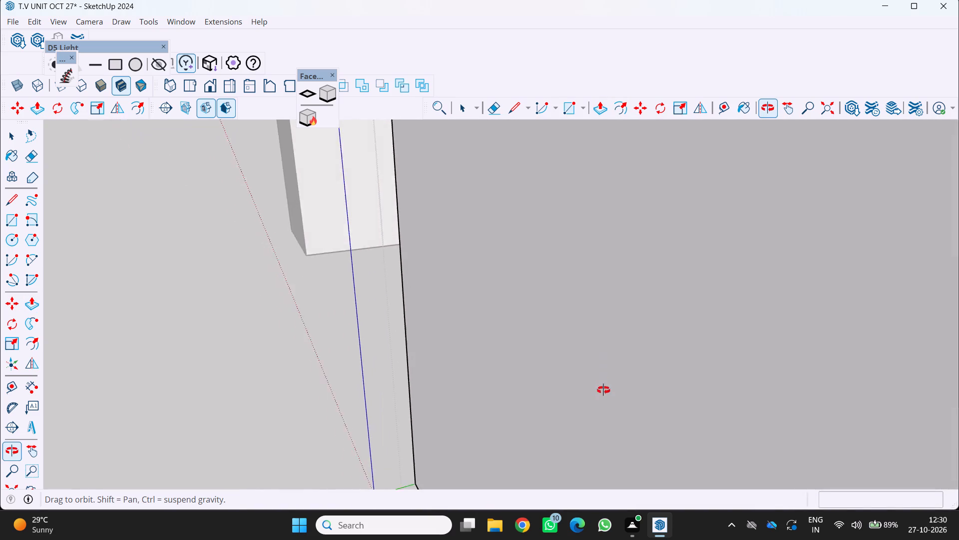
{"action": "middle_click_drag", "start_coordinate": [603, 390], "coordinate": [613, 425]}
{"action": "middle_click", "coordinate": [613, 425]}
{"action": "scroll", "coordinate": [613, 425], "scroll_direction": "down", "scroll_amount": 10}
{"action": "scroll", "coordinate": [515, 320], "scroll_direction": "down", "scroll_amount": 5}
{"action": "middle_click_drag", "start_coordinate": [516, 313], "coordinate": [587, 328]}
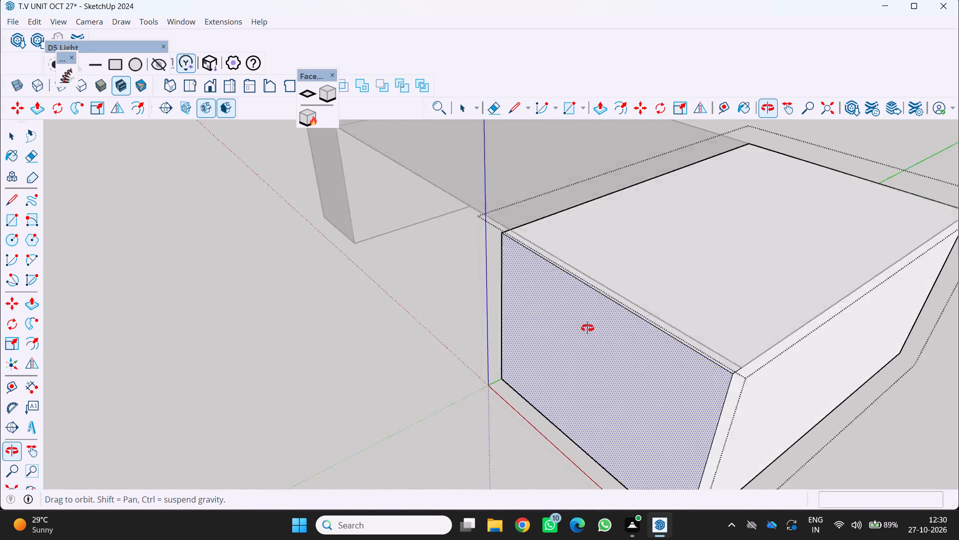
{"action": "middle_click_drag", "start_coordinate": [587, 328], "coordinate": [608, 332]}
{"action": "middle_click_drag", "start_coordinate": [609, 332], "coordinate": [614, 334]}
{"action": "scroll", "coordinate": [613, 334], "scroll_direction": "down", "scroll_amount": 4}
{"action": "scroll", "coordinate": [425, 247], "scroll_direction": "up", "scroll_amount": 3}
{"action": "scroll", "coordinate": [577, 264], "scroll_direction": "up", "scroll_amount": 6}
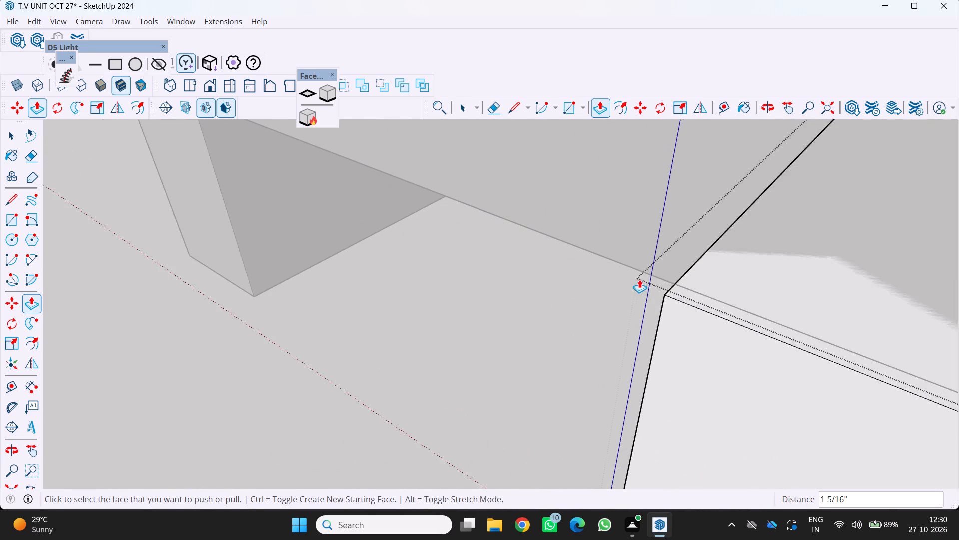
{"action": "scroll", "coordinate": [639, 279], "scroll_direction": "up", "scroll_amount": 3}
{"action": "scroll", "coordinate": [684, 279], "scroll_direction": "down", "scroll_amount": 20}
{"action": "scroll", "coordinate": [684, 279], "scroll_direction": "down", "scroll_amount": 4}
{"action": "scroll", "coordinate": [650, 277], "scroll_direction": "up", "scroll_amount": 1}
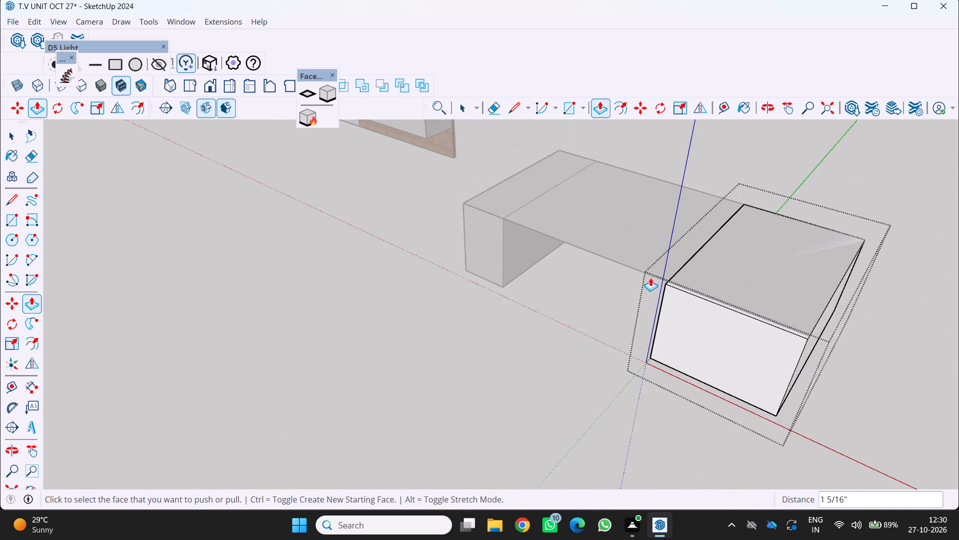
{"action": "middle_click_drag", "start_coordinate": [650, 277], "coordinate": [694, 279]}
{"action": "middle_click", "coordinate": [697, 279]}
{"action": "middle_click", "coordinate": [702, 280]}
{"action": "scroll", "coordinate": [706, 281], "scroll_direction": "down", "scroll_amount": 3}
{"action": "key", "text": "space"}
{"action": "left_click", "coordinate": [587, 349]}
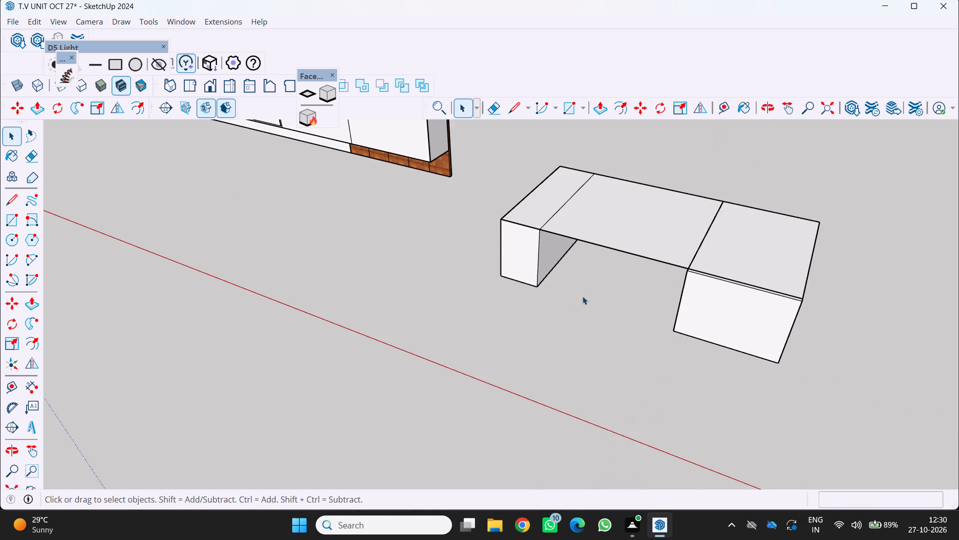
Reopen the wide block's group and push its front face back about 1 11/16" flush with the tabletop's front edge.
{"action": "scroll", "coordinate": [590, 269], "scroll_direction": "up", "scroll_amount": 3}
{"action": "middle_click_drag", "start_coordinate": [594, 276], "coordinate": [623, 363]}
{"action": "middle_click", "coordinate": [623, 364]}
{"action": "middle_click", "coordinate": [623, 366]}
{"action": "middle_click", "coordinate": [623, 367]}
{"action": "scroll", "coordinate": [776, 327], "scroll_direction": "up", "scroll_amount": 6}
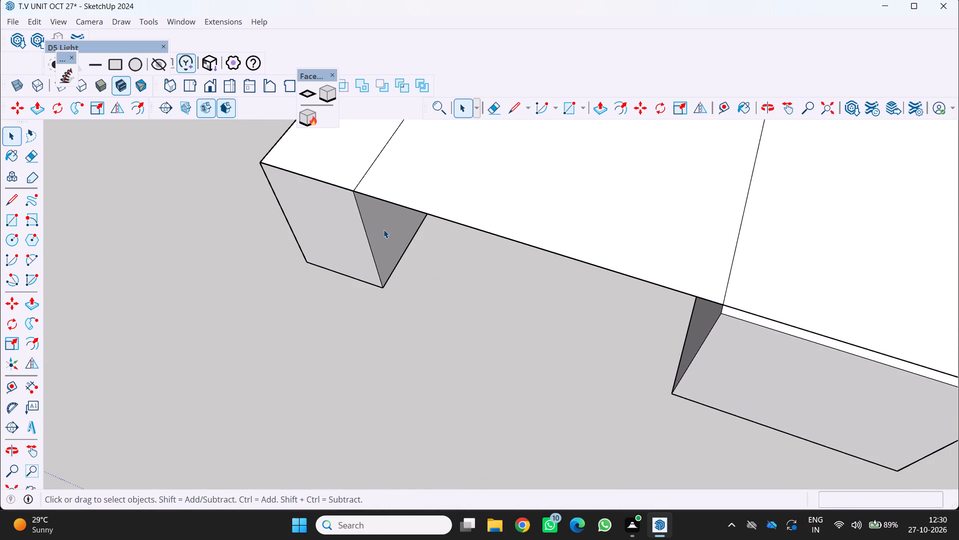
{"action": "scroll", "coordinate": [941, 383], "scroll_direction": "up", "scroll_amount": 2}
{"action": "middle_click_drag", "start_coordinate": [881, 392], "coordinate": [809, 374]}
{"action": "left_click", "coordinate": [691, 401]}
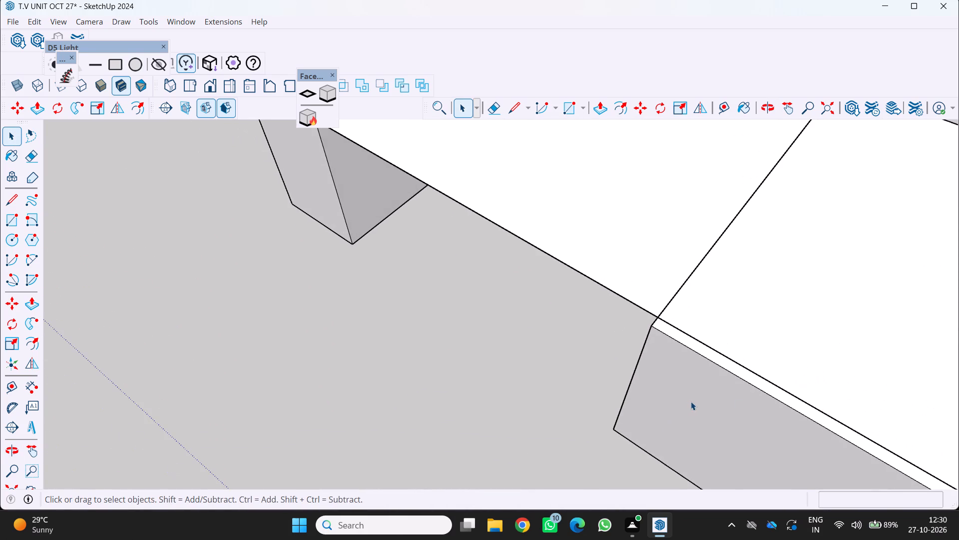
{"action": "key", "text": "p"}
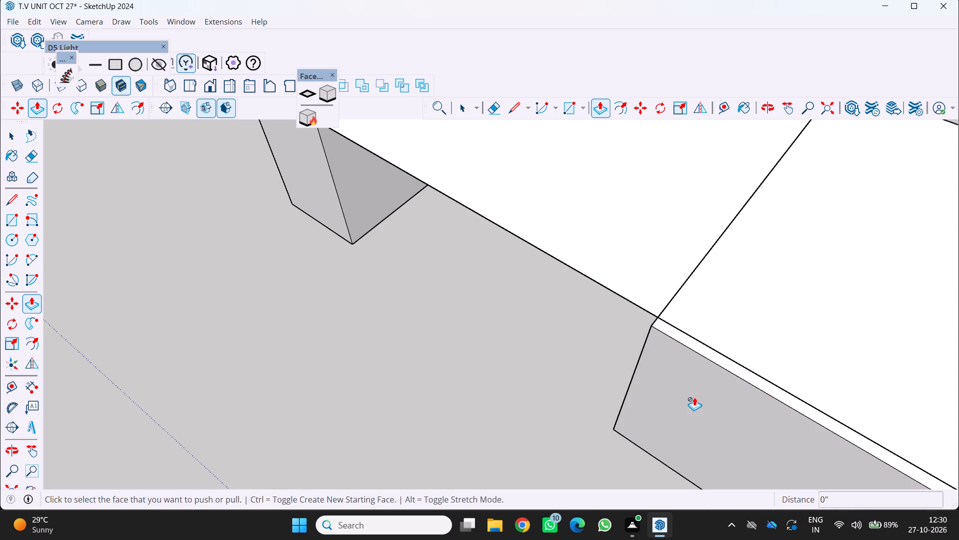
{"action": "key", "text": "space"}
{"action": "double_click", "coordinate": [689, 420]}
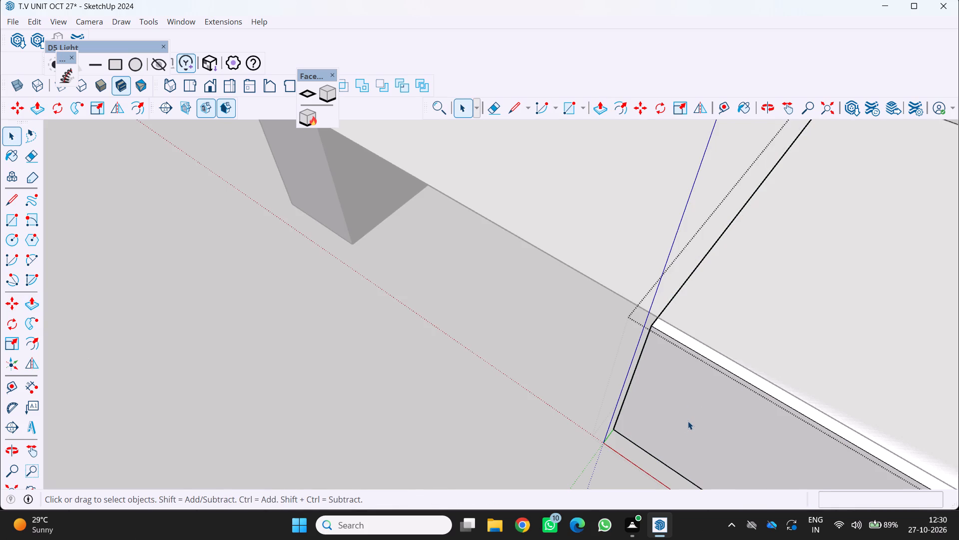
{"action": "key", "text": "p"}
{"action": "left_click_drag", "start_coordinate": [686, 397], "coordinate": [690, 389]}
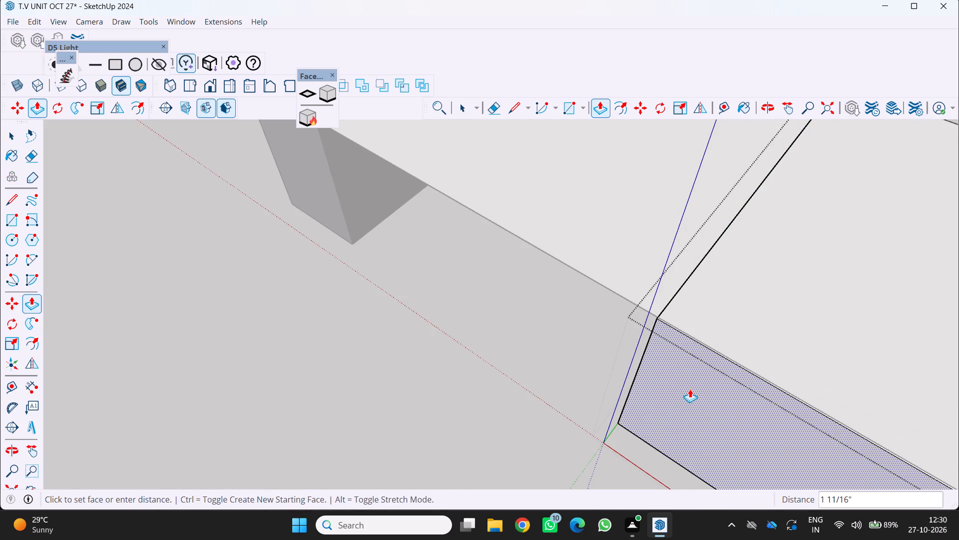
{"action": "left_click_drag", "start_coordinate": [690, 389], "coordinate": [690, 387]}
{"action": "scroll", "coordinate": [683, 397], "scroll_direction": "down", "scroll_amount": 3}
{"action": "key", "text": "space"}
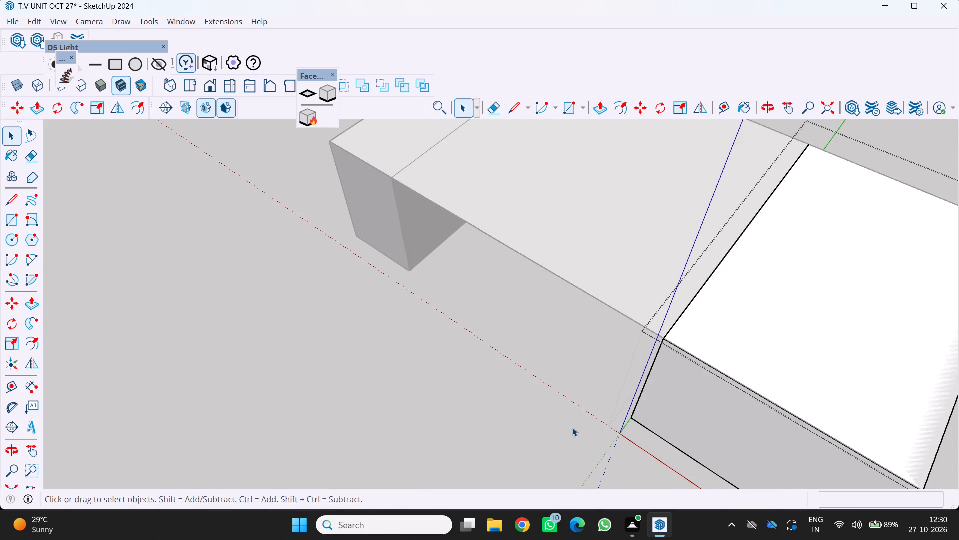
{"action": "left_click_drag", "start_coordinate": [526, 441], "coordinate": [521, 441]}
{"action": "left_click", "coordinate": [520, 442]}
Examine the aligned fronts of both blocks and the tabletop from several angles beside the TV unit.
{"action": "middle_click_drag", "start_coordinate": [565, 407], "coordinate": [586, 394]}
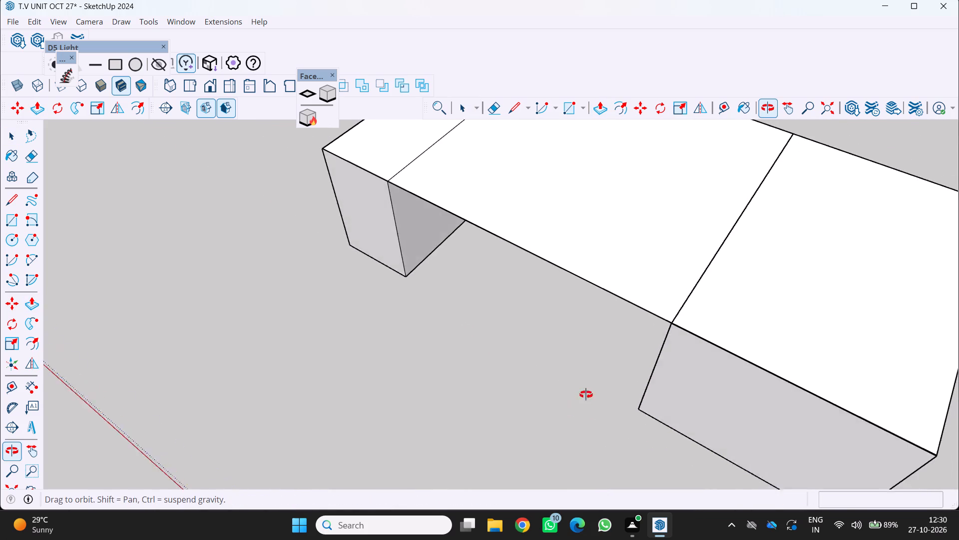
{"action": "middle_click_drag", "start_coordinate": [586, 394], "coordinate": [598, 395]}
{"action": "scroll", "coordinate": [598, 395], "scroll_direction": "down", "scroll_amount": 4}
{"action": "middle_click", "coordinate": [600, 395]}
{"action": "scroll", "coordinate": [595, 402], "scroll_direction": "down", "scroll_amount": 4}
{"action": "middle_click_drag", "start_coordinate": [589, 407], "coordinate": [653, 376]}
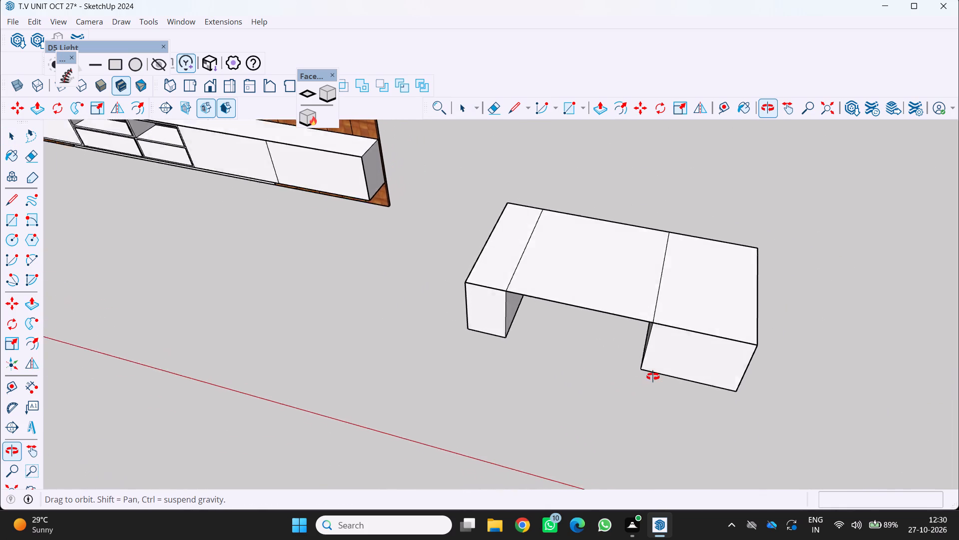
{"action": "middle_click_drag", "start_coordinate": [653, 376], "coordinate": [658, 374]}
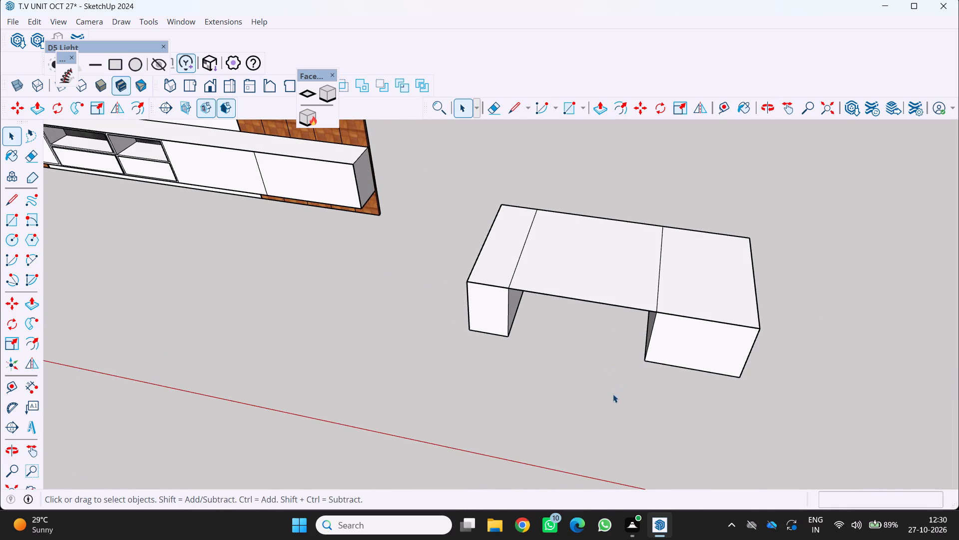
{"action": "middle_click_drag", "start_coordinate": [559, 398], "coordinate": [596, 353]}
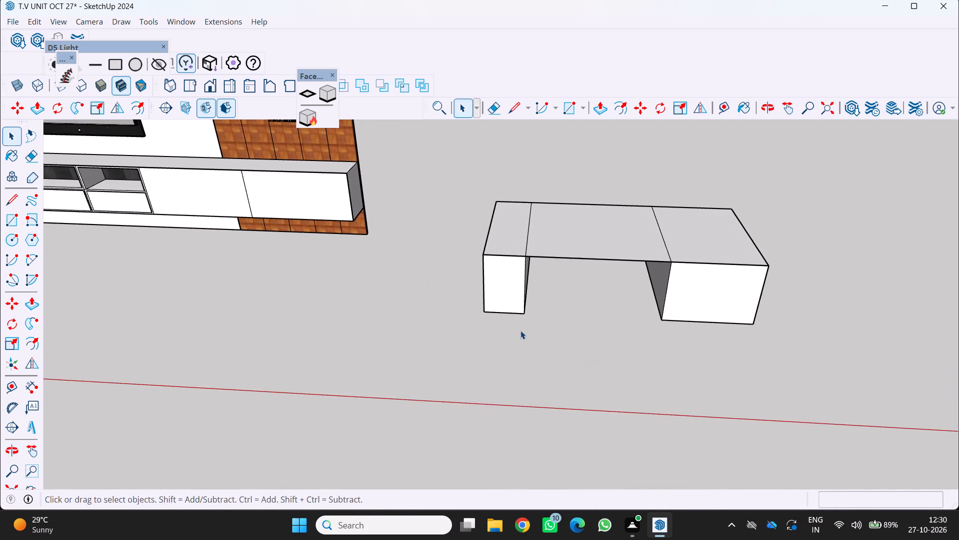
{"action": "middle_click_drag", "start_coordinate": [521, 330], "coordinate": [552, 425]}
{"action": "middle_click_drag", "start_coordinate": [552, 429], "coordinate": [549, 434]}
{"action": "scroll", "coordinate": [552, 429], "scroll_direction": "down", "scroll_amount": 8}
{"action": "middle_click_drag", "start_coordinate": [519, 449], "coordinate": [491, 322]}
{"action": "scroll", "coordinate": [507, 411], "scroll_direction": "up", "scroll_amount": 1}
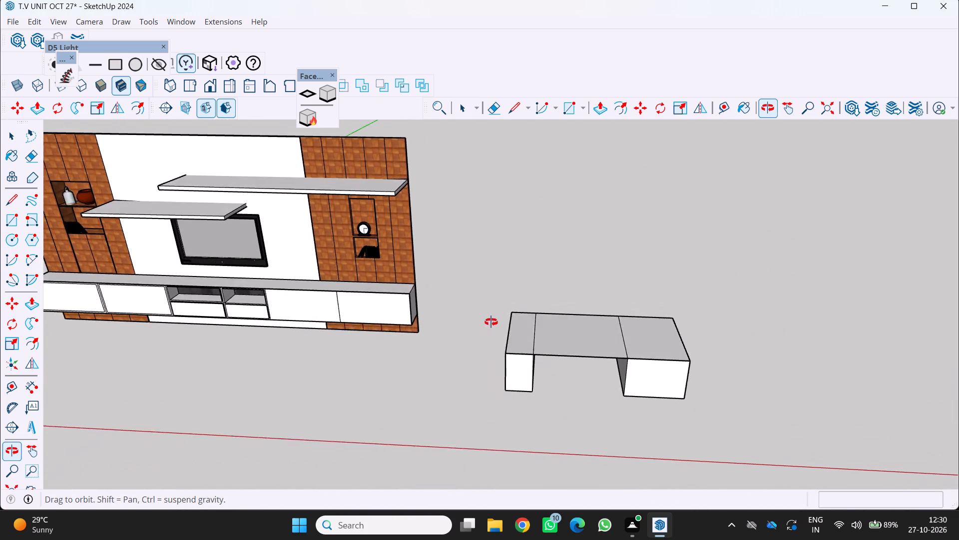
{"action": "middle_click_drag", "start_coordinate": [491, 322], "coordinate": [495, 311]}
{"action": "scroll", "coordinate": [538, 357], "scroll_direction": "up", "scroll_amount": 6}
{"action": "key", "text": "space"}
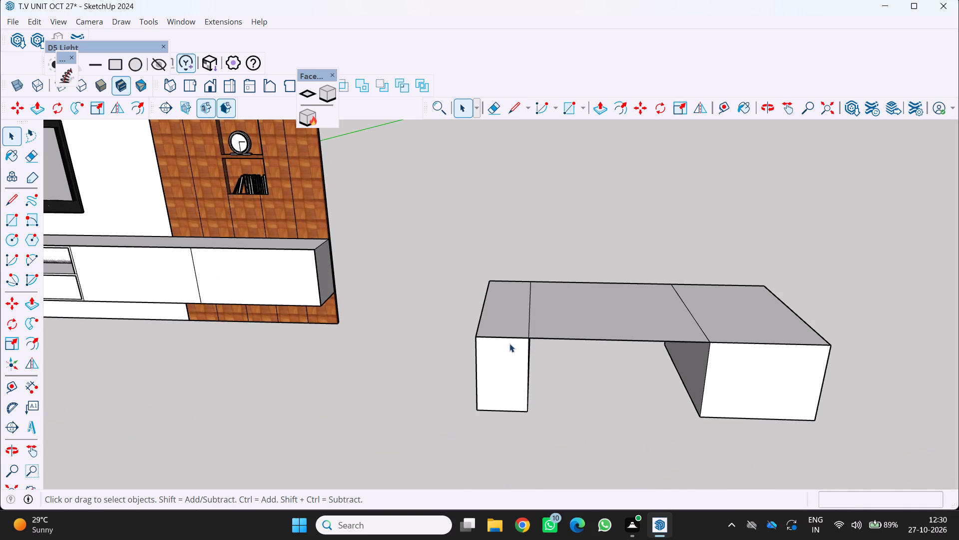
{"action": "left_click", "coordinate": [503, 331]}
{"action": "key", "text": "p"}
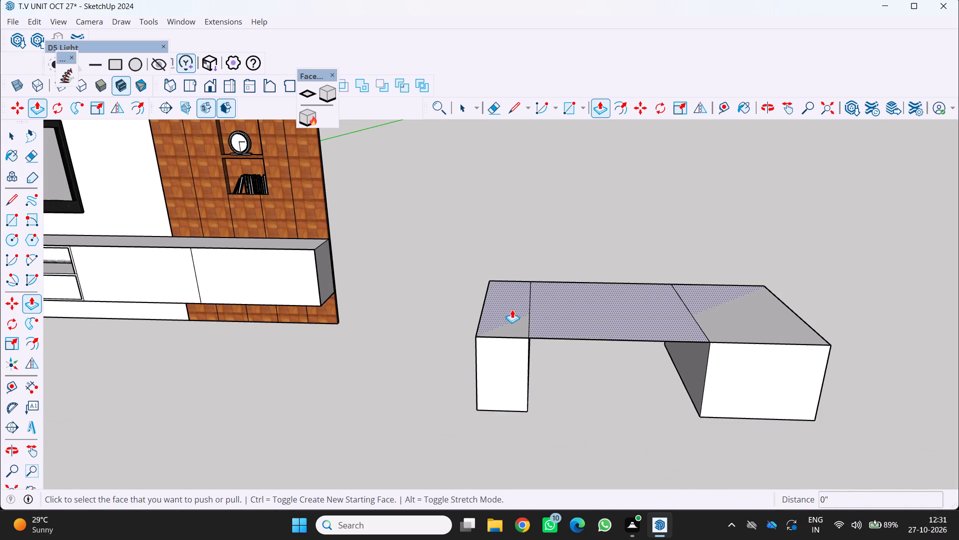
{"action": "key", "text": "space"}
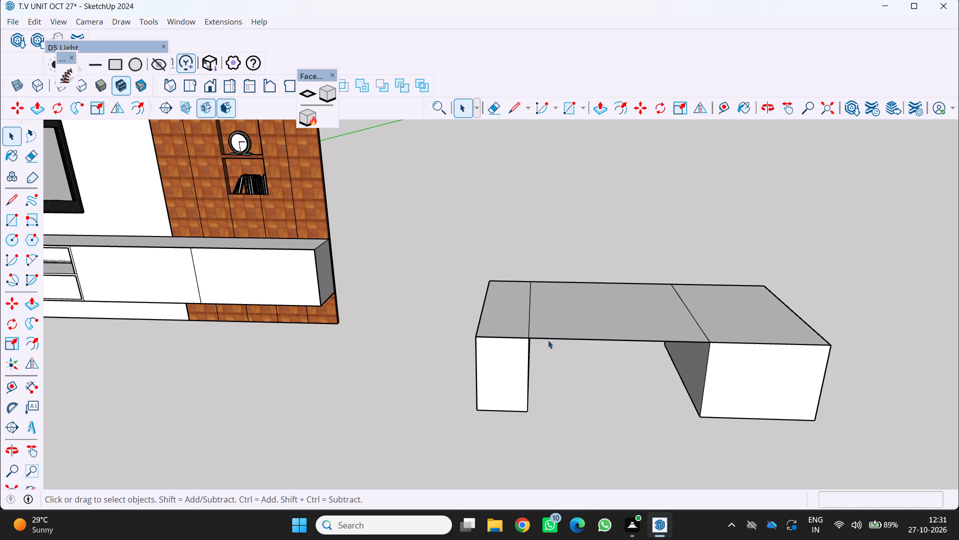
Undo the last edit made inside the wide block's group and close the group.
{"action": "key", "text": "ctrl+z"}
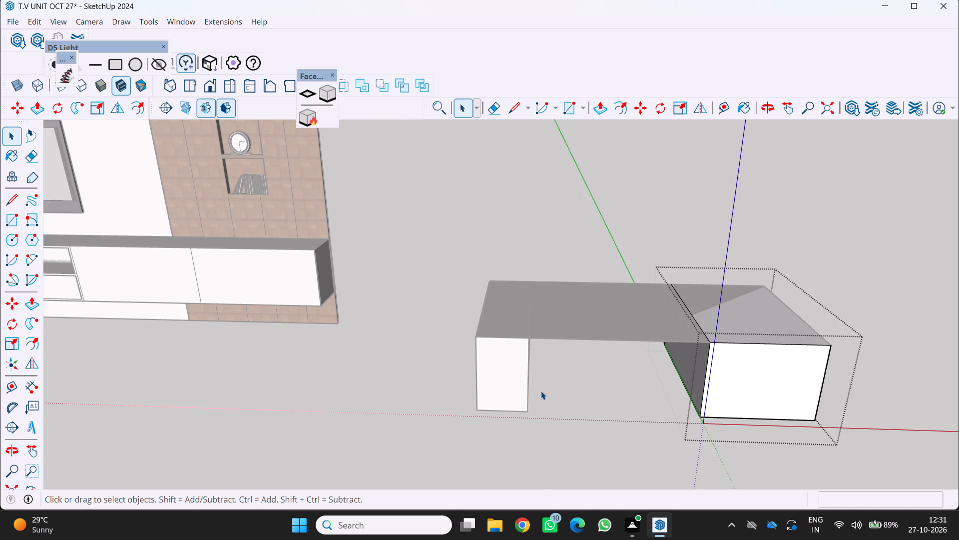
{"action": "key", "text": "space"}
{"action": "left_click", "coordinate": [612, 376]}
Erase the front and back edges of the spanning tabletop between the two blocks to remove it.
{"action": "middle_click_drag", "start_coordinate": [601, 379], "coordinate": [467, 393]}
{"action": "middle_click", "coordinate": [467, 393]}
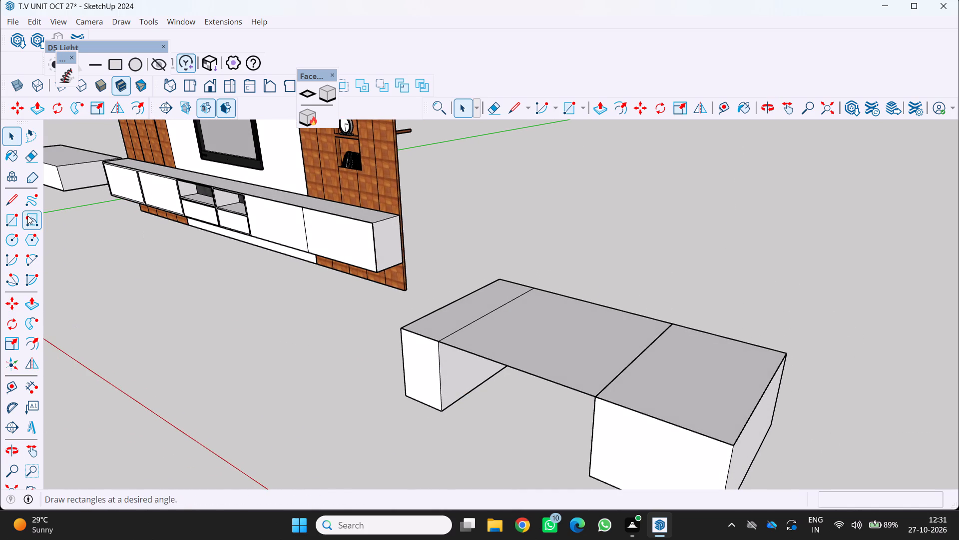
{"action": "left_click", "coordinate": [28, 159]}
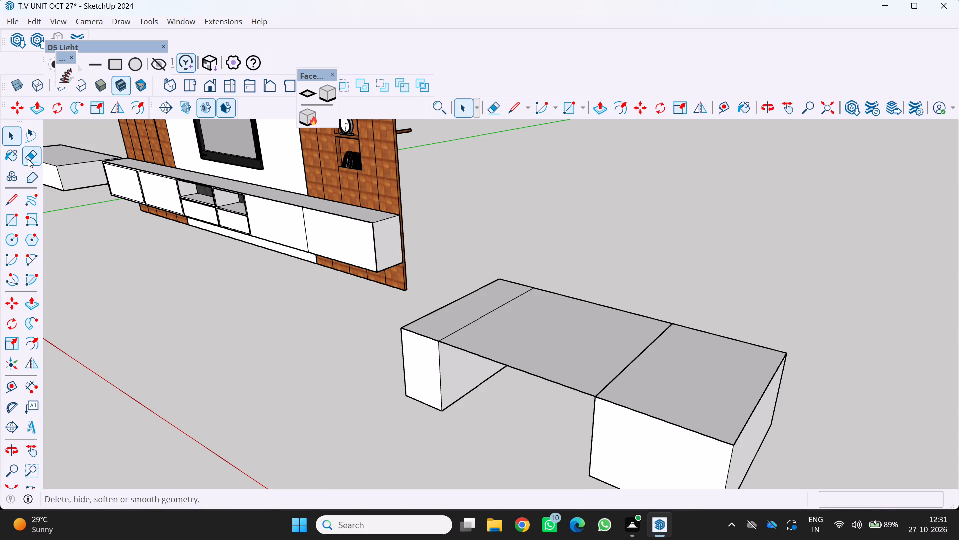
{"action": "left_click", "coordinate": [474, 356]}
{"action": "scroll", "coordinate": [588, 292], "scroll_direction": "up", "scroll_amount": 2}
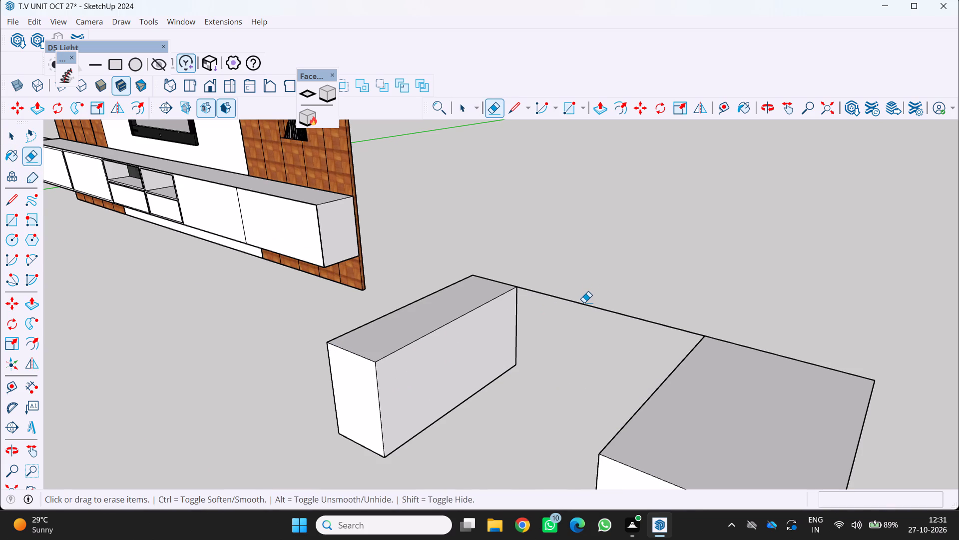
{"action": "left_click", "coordinate": [584, 304]}
Open the narrow block's group and pull its top face up about 8' 7 5/16" into a tall upright panel.
{"action": "scroll", "coordinate": [593, 304], "scroll_direction": "down", "scroll_amount": 10}
{"action": "middle_click_drag", "start_coordinate": [521, 388], "coordinate": [522, 389]}
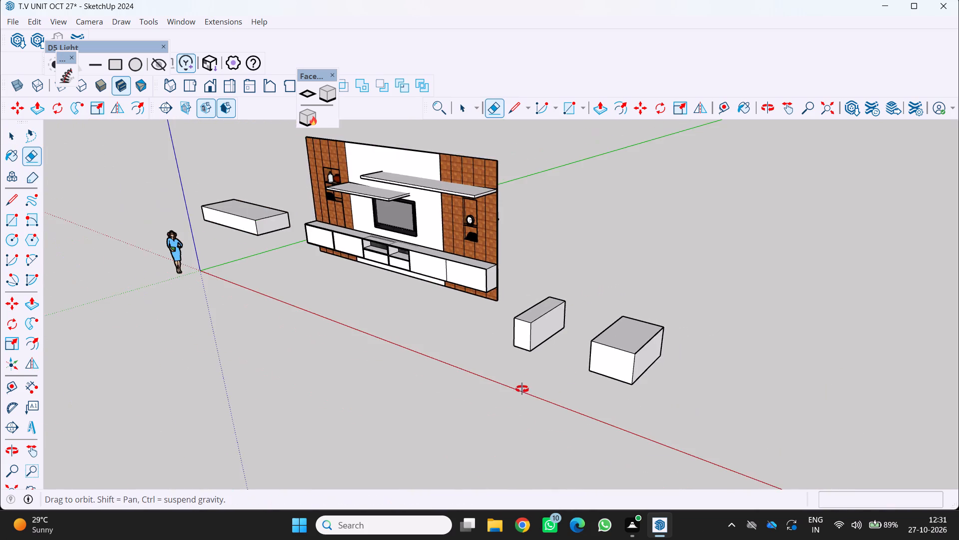
{"action": "middle_click_drag", "start_coordinate": [522, 389], "coordinate": [647, 349]}
{"action": "middle_click", "coordinate": [649, 350]}
{"action": "scroll", "coordinate": [658, 279], "scroll_direction": "up", "scroll_amount": 4}
{"action": "middle_click_drag", "start_coordinate": [648, 278], "coordinate": [589, 325]}
{"action": "middle_click", "coordinate": [577, 335]}
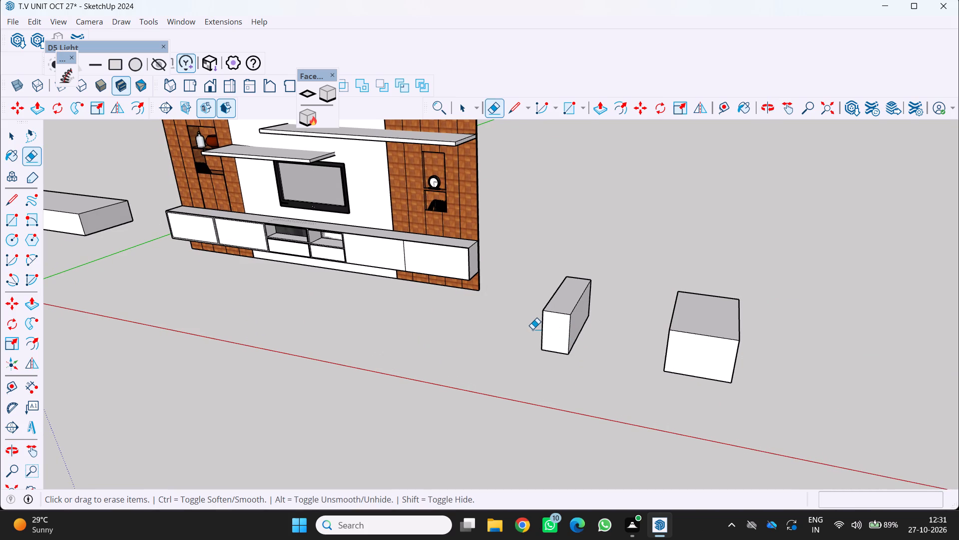
{"action": "key", "text": "p"}
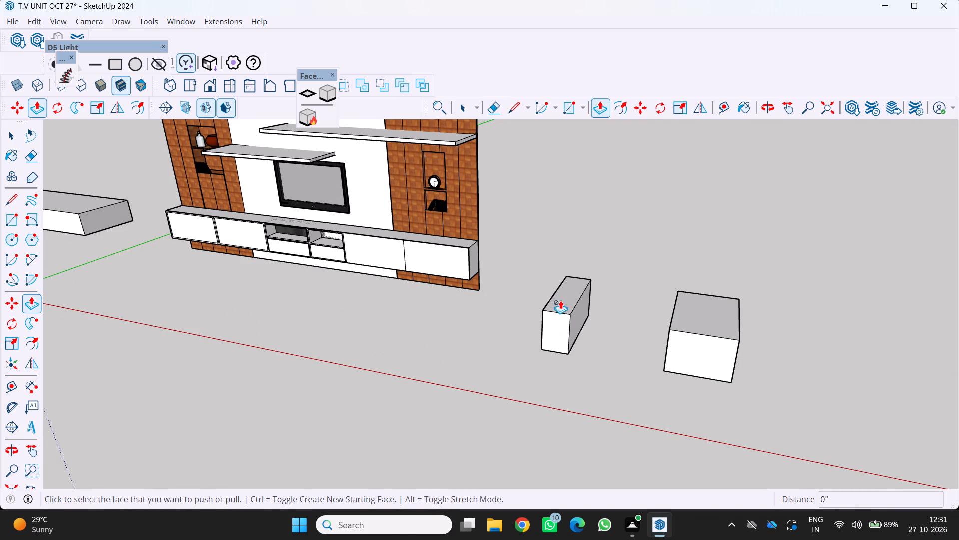
{"action": "key", "text": "space"}
{"action": "triple_click", "coordinate": [567, 300]}
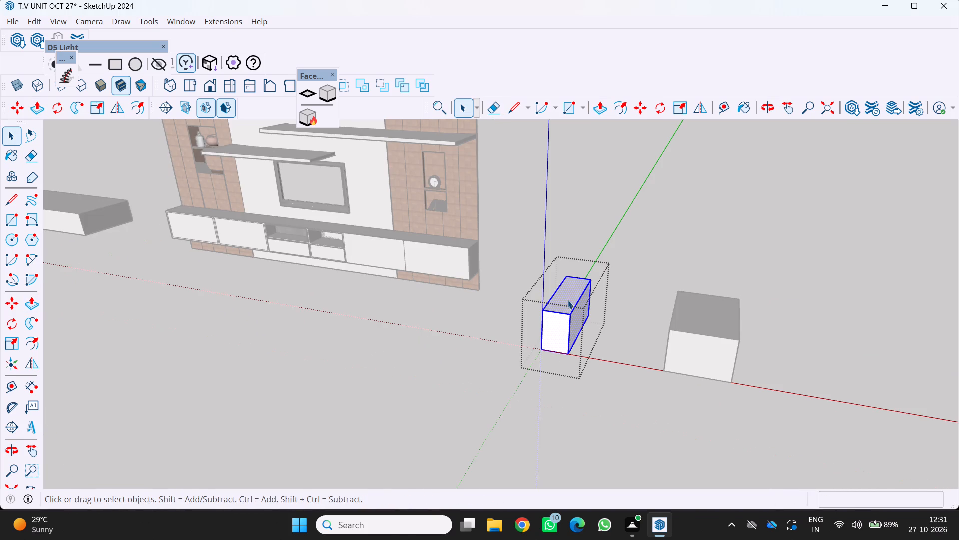
{"action": "key", "text": "p"}
{"action": "left_click_drag", "start_coordinate": [561, 305], "coordinate": [575, 167]}
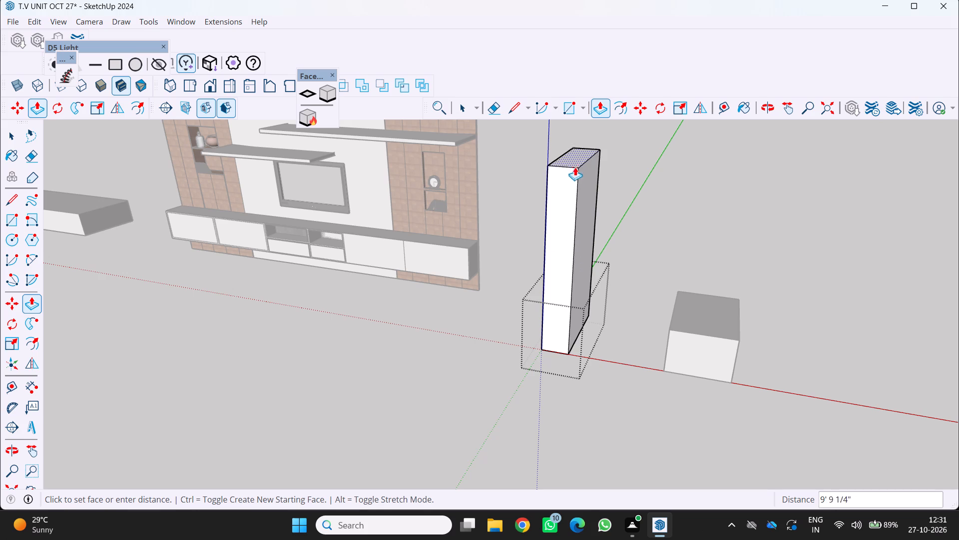
{"action": "left_click_drag", "start_coordinate": [575, 167], "coordinate": [574, 182]}
{"action": "scroll", "coordinate": [574, 190], "scroll_direction": "down", "scroll_amount": 5}
{"action": "middle_click_drag", "start_coordinate": [574, 250], "coordinate": [621, 205]}
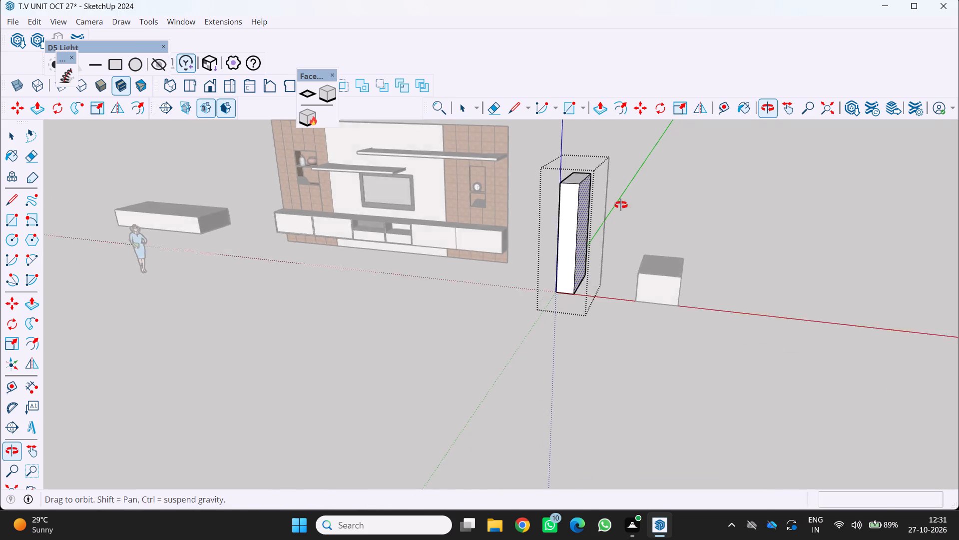
{"action": "middle_click_drag", "start_coordinate": [621, 205], "coordinate": [550, 250]}
{"action": "scroll", "coordinate": [576, 235], "scroll_direction": "up", "scroll_amount": 3}
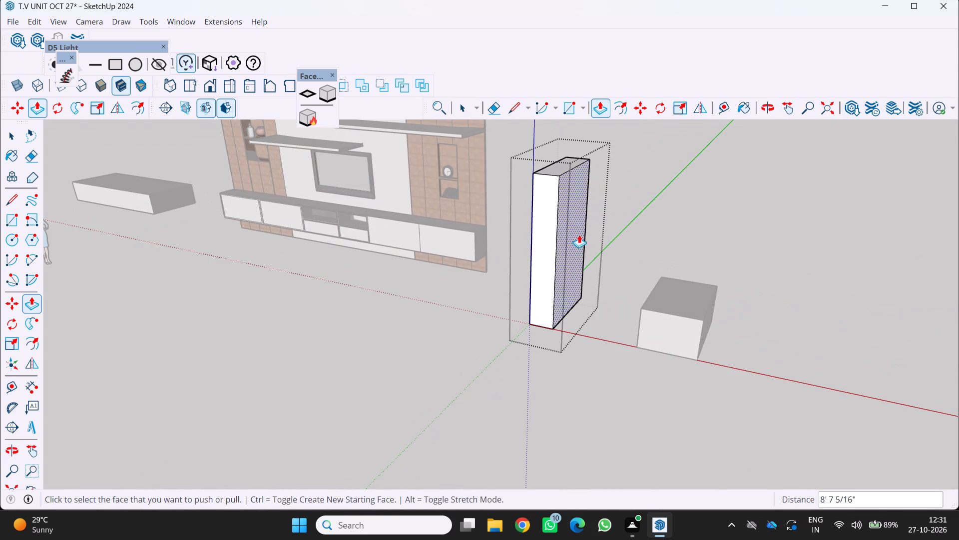
Select all of the tall panel's geometry, make it a group, and leave the open group.
{"action": "key", "text": "space"}
{"action": "triple_click", "coordinate": [551, 239]}
{"action": "left_click", "coordinate": [550, 237]}
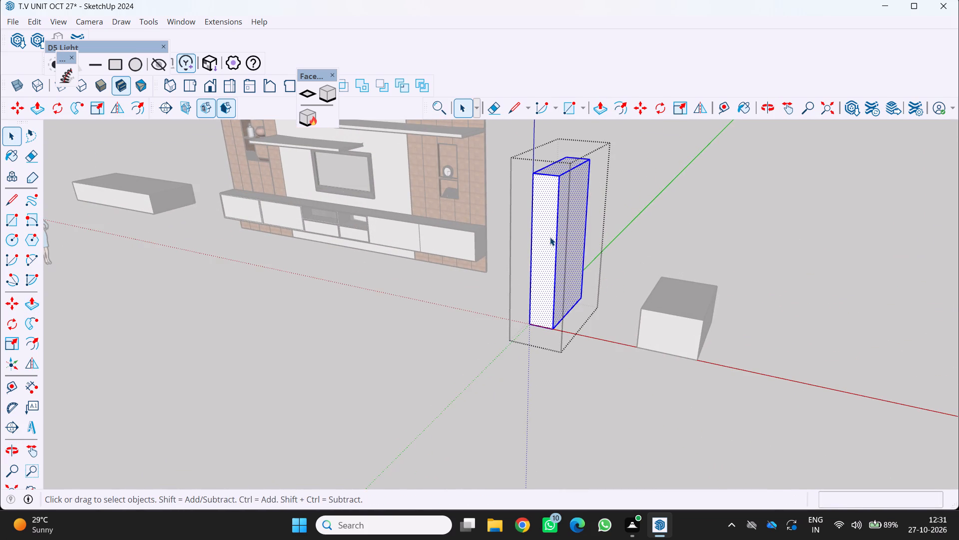
{"action": "right_click", "coordinate": [549, 237]}
{"action": "left_click_drag", "start_coordinate": [598, 358], "coordinate": [593, 359]}
{"action": "scroll", "coordinate": [574, 326], "scroll_direction": "down", "scroll_amount": 4}
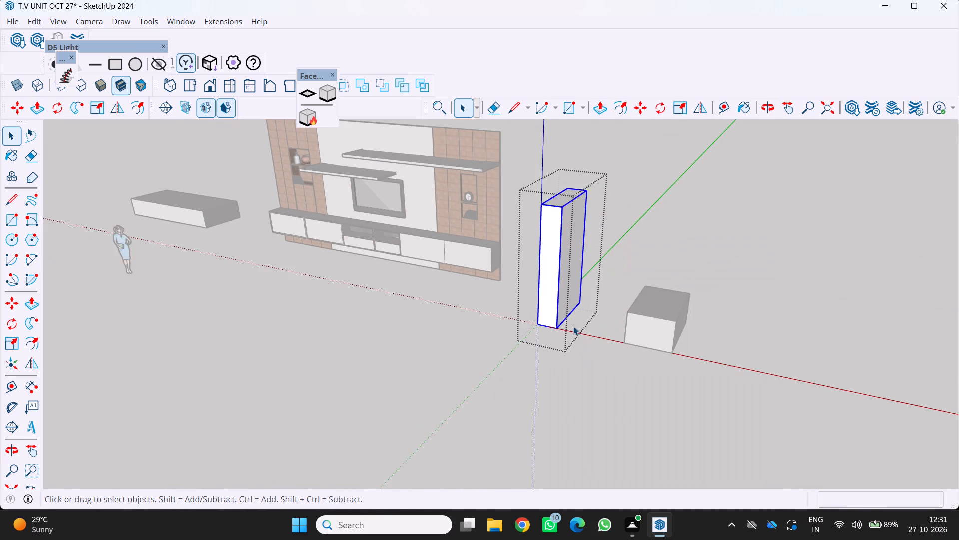
{"action": "key", "text": "space"}
{"action": "left_click", "coordinate": [493, 359]}
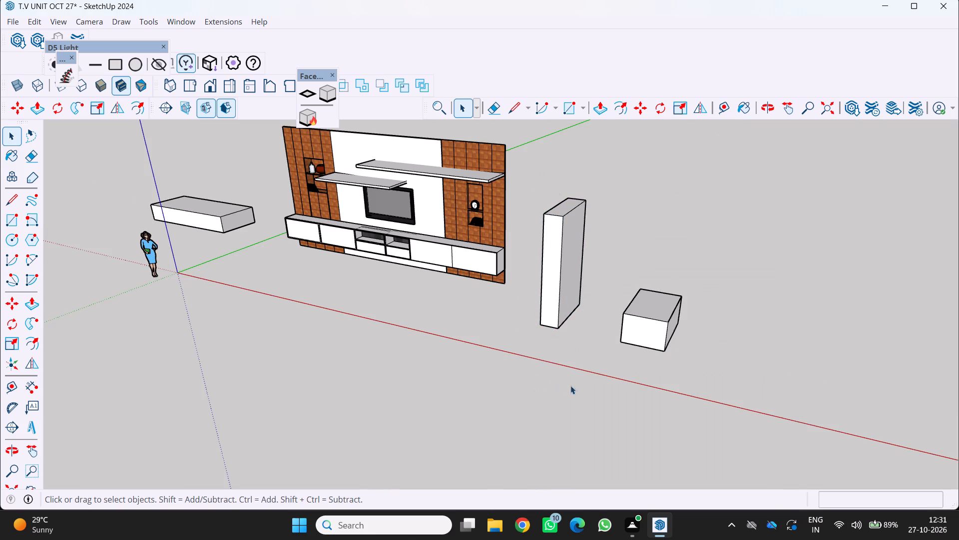
Draw a thin rectangle about 3 5/8" by 6' 6 3/8" across the tall panel's side facing the wide block.
{"action": "scroll", "coordinate": [628, 367], "scroll_direction": "up", "scroll_amount": 2}
{"action": "middle_click_drag", "start_coordinate": [620, 347], "coordinate": [645, 355]}
{"action": "scroll", "coordinate": [574, 281], "scroll_direction": "up", "scroll_amount": 4}
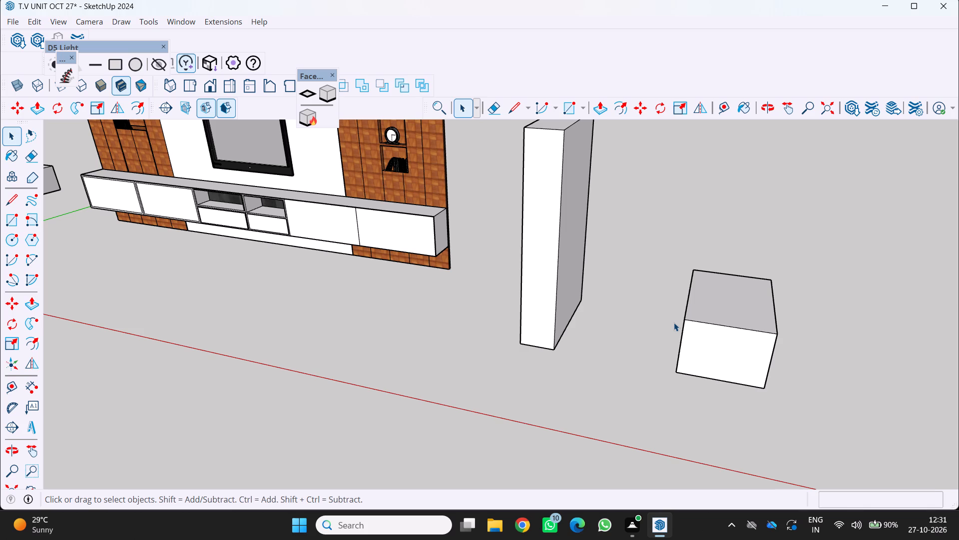
{"action": "scroll", "coordinate": [599, 315], "scroll_direction": "down", "scroll_amount": 1}
{"action": "middle_click_drag", "start_coordinate": [599, 315], "coordinate": [513, 293]}
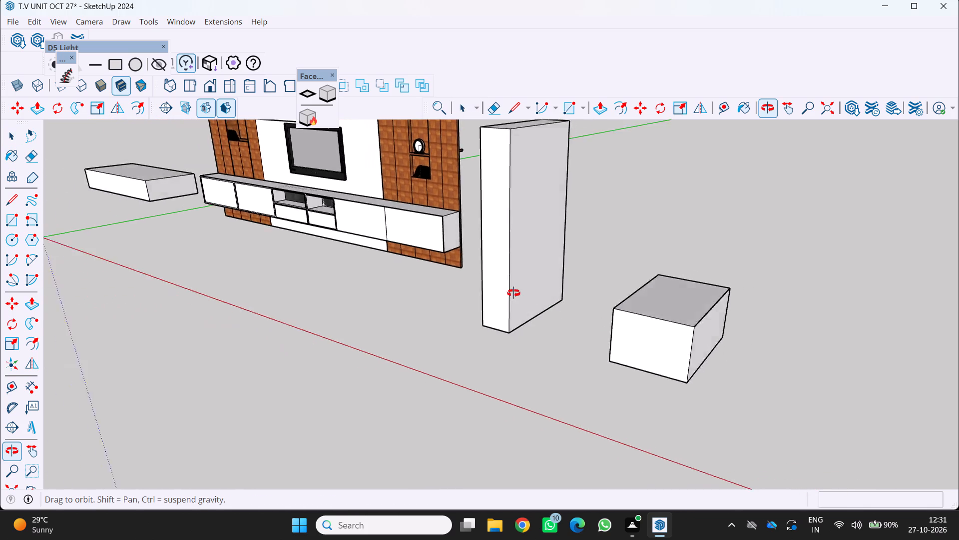
{"action": "middle_click_drag", "start_coordinate": [513, 293], "coordinate": [597, 320]}
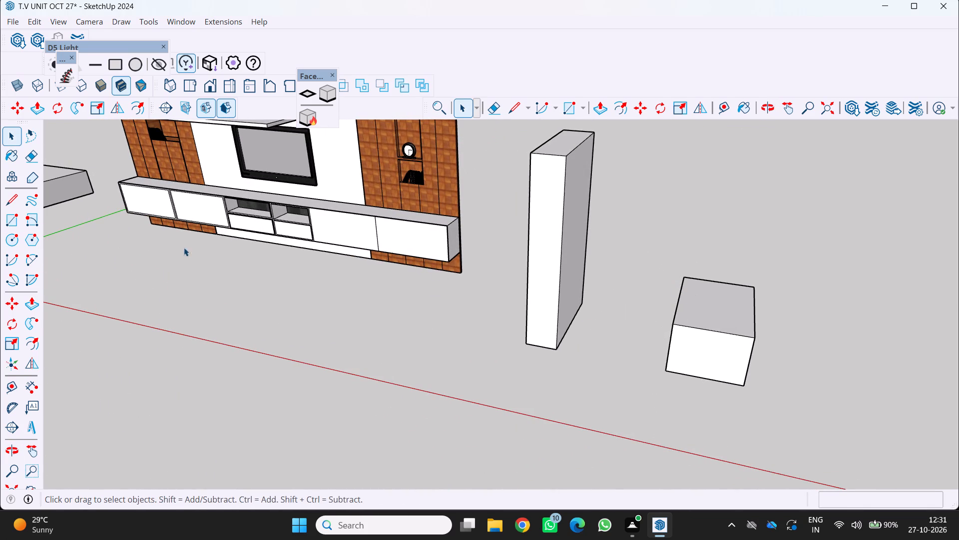
{"action": "left_click", "coordinate": [13, 223]}
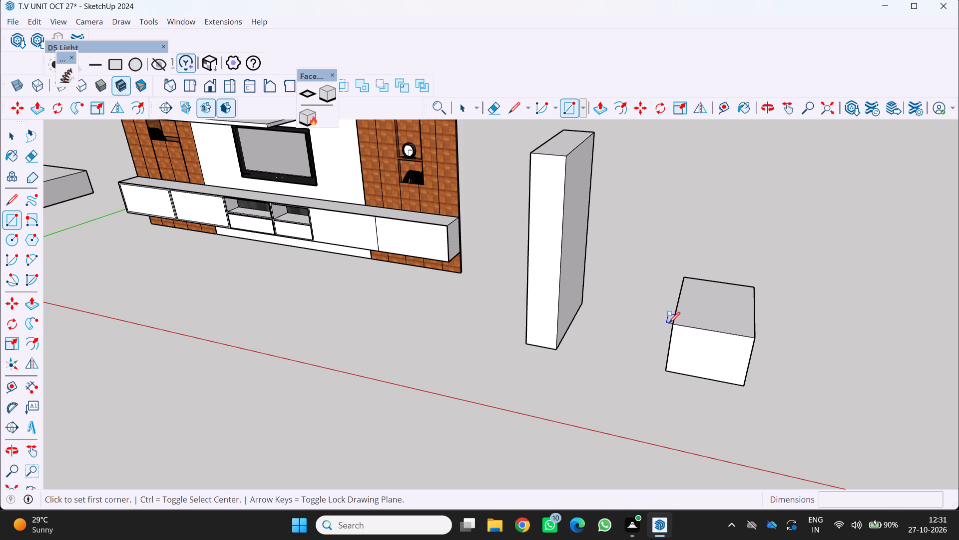
{"action": "left_click", "coordinate": [557, 307]}
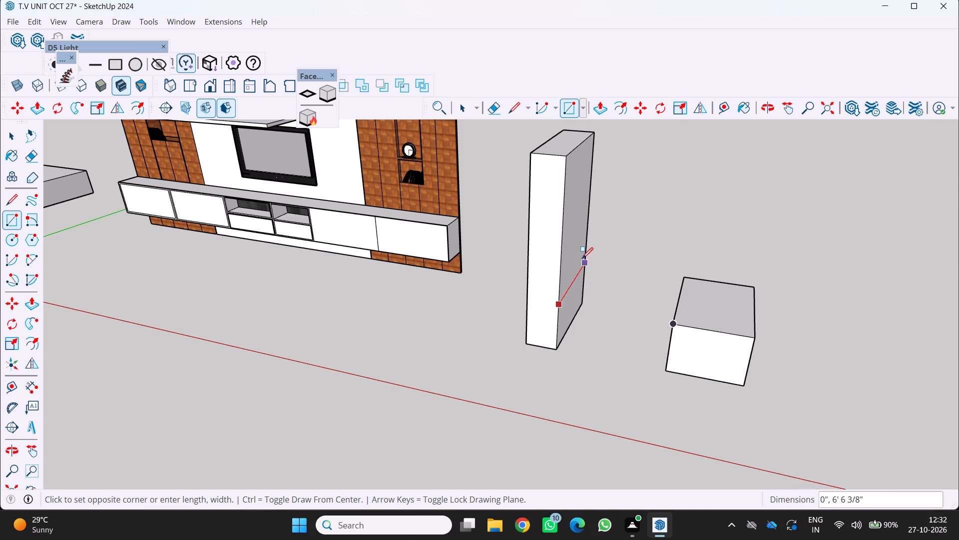
{"action": "scroll", "coordinate": [592, 257], "scroll_direction": "up", "scroll_amount": 6}
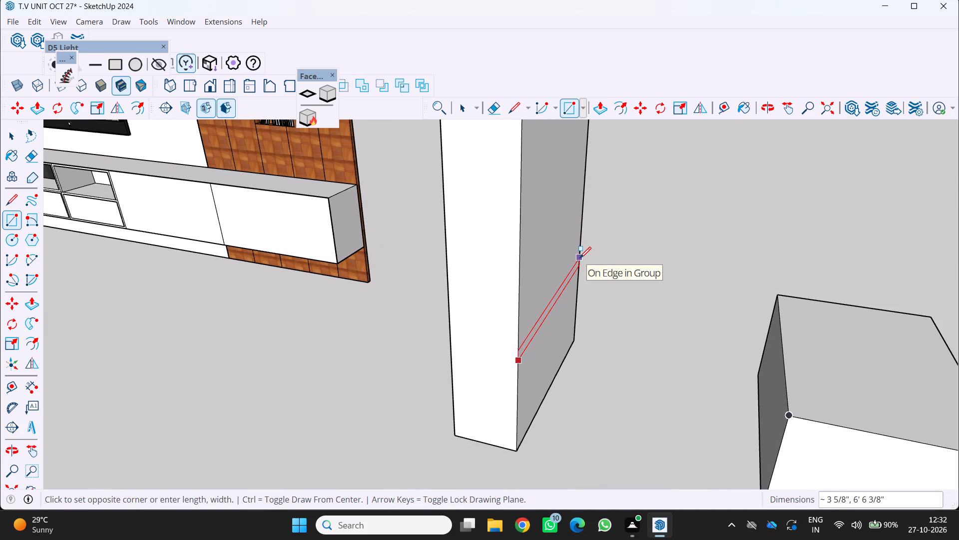
{"action": "left_click", "coordinate": [580, 258]}
{"action": "scroll", "coordinate": [582, 259], "scroll_direction": "down", "scroll_amount": 8}
{"action": "scroll", "coordinate": [595, 288], "scroll_direction": "up", "scroll_amount": 3}
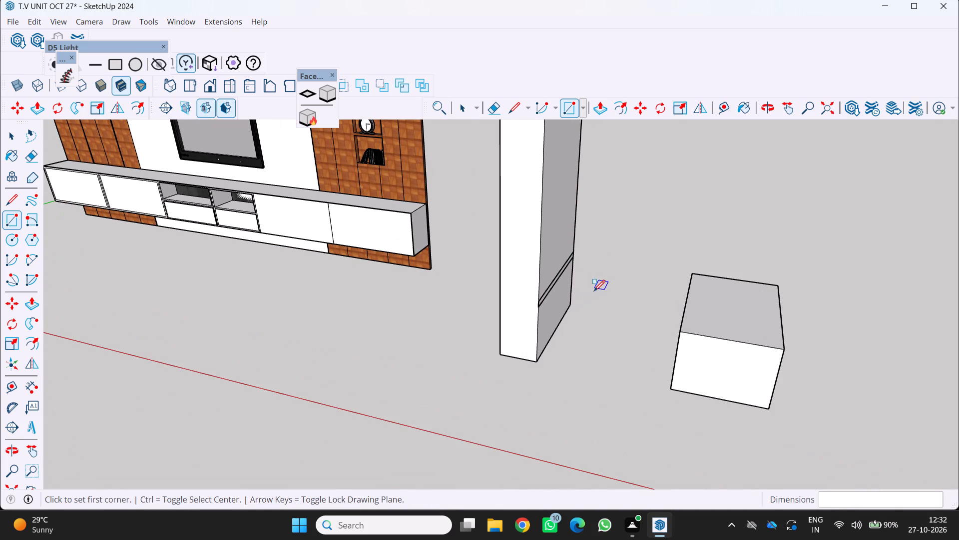
Extrude the thin rectangle about 10' 8 3/16" over the wide block to its far side as a tabletop.
{"action": "key", "text": "p"}
{"action": "scroll", "coordinate": [571, 285], "scroll_direction": "up", "scroll_amount": 6}
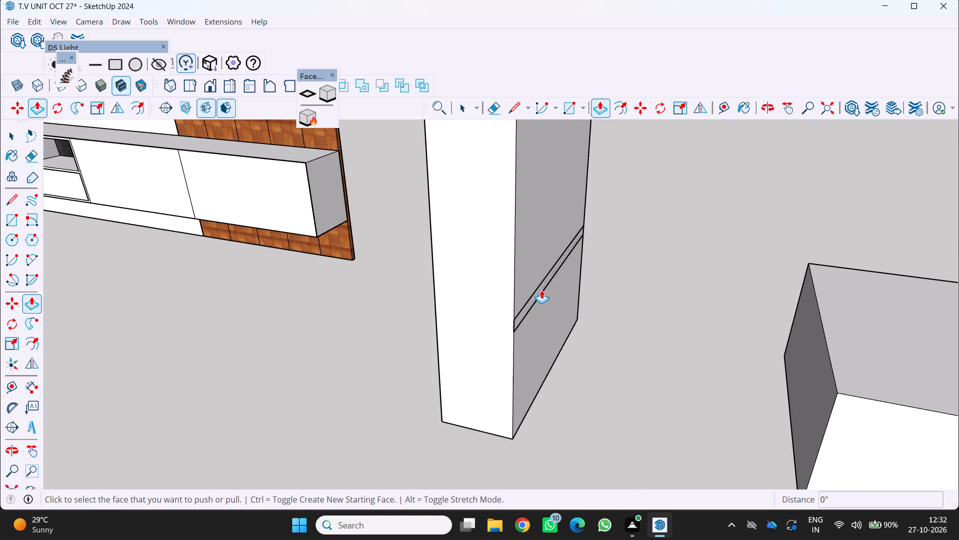
{"action": "left_click", "coordinate": [539, 289]}
{"action": "scroll", "coordinate": [673, 301], "scroll_direction": "down", "scroll_amount": 10}
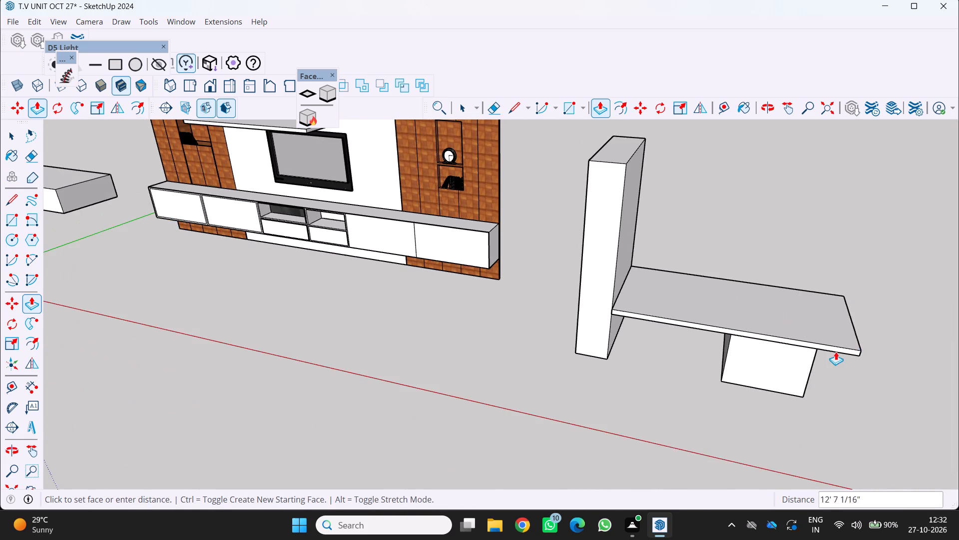
{"action": "scroll", "coordinate": [831, 352], "scroll_direction": "up", "scroll_amount": 6}
{"action": "middle_click_drag", "start_coordinate": [818, 353], "coordinate": [792, 304]}
{"action": "scroll", "coordinate": [776, 284], "scroll_direction": "up", "scroll_amount": 5}
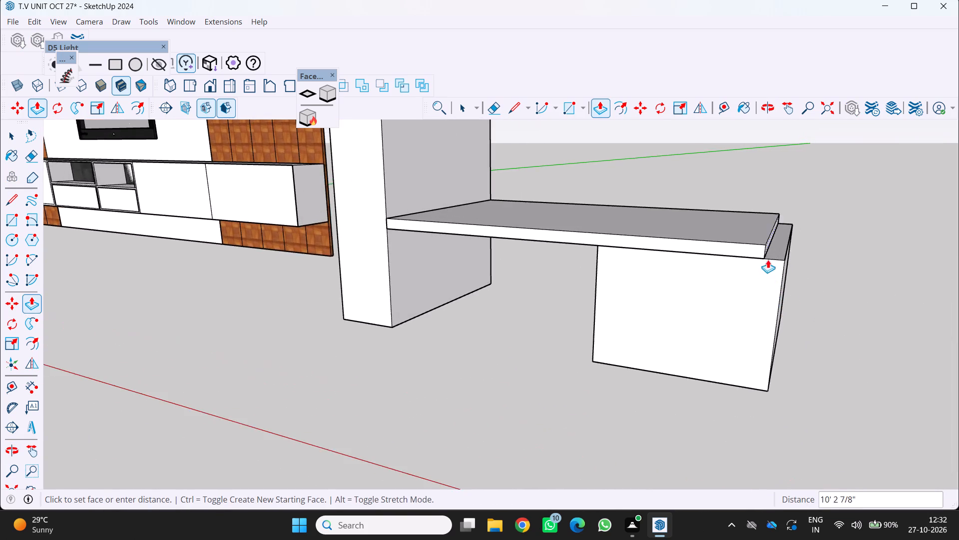
{"action": "scroll", "coordinate": [768, 259], "scroll_direction": "up", "scroll_amount": 3}
{"action": "left_click", "coordinate": [799, 253]}
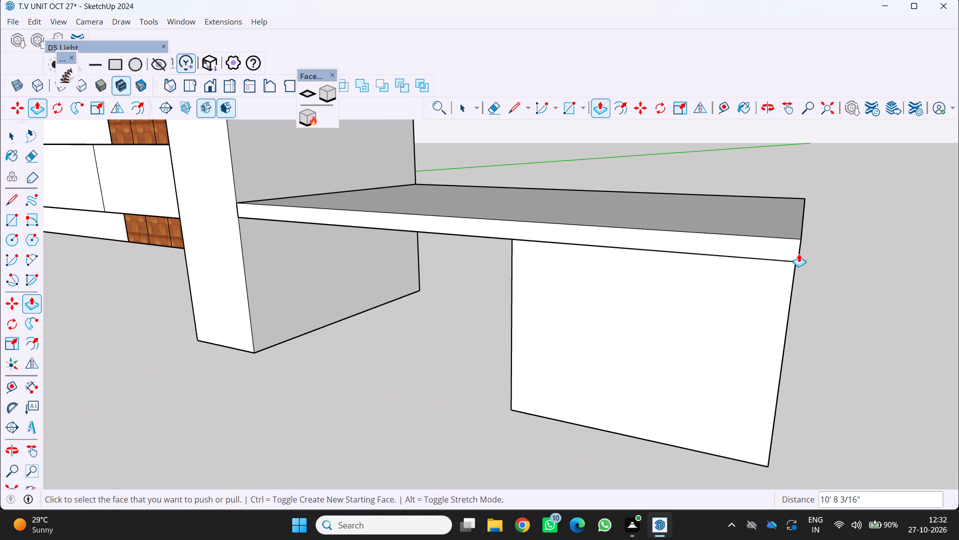
Examine from several angles how the tabletop's outer corner and end face line up with the wide block.
{"action": "scroll", "coordinate": [773, 297], "scroll_direction": "down", "scroll_amount": 5}
{"action": "scroll", "coordinate": [786, 291], "scroll_direction": "up", "scroll_amount": 2}
{"action": "middle_click_drag", "start_coordinate": [795, 282], "coordinate": [737, 277]}
{"action": "scroll", "coordinate": [781, 282], "scroll_direction": "up", "scroll_amount": 1}
{"action": "middle_click", "coordinate": [737, 277]}
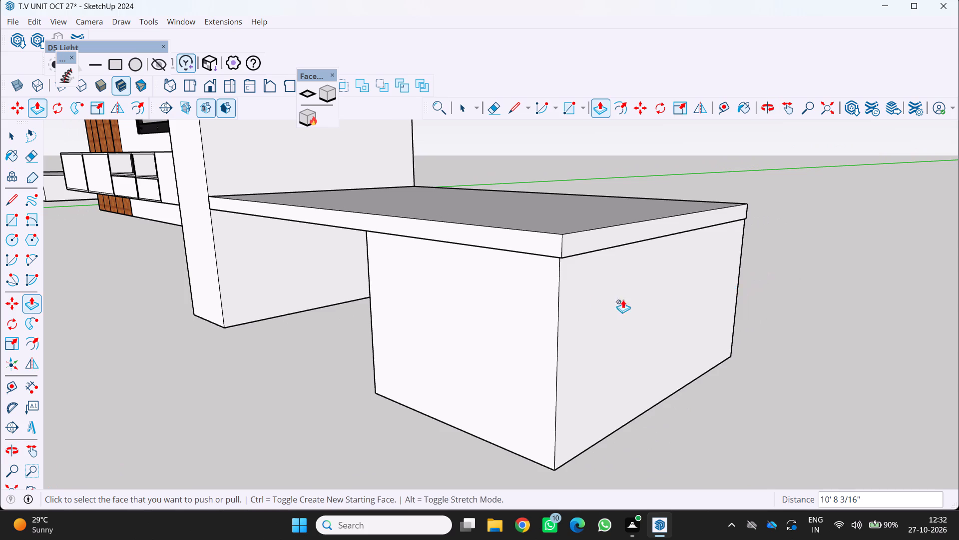
{"action": "scroll", "coordinate": [597, 300], "scroll_direction": "up", "scroll_amount": 6}
{"action": "middle_click_drag", "start_coordinate": [558, 269], "coordinate": [567, 296]}
{"action": "scroll", "coordinate": [562, 288], "scroll_direction": "up", "scroll_amount": 4}
{"action": "middle_click_drag", "start_coordinate": [553, 265], "coordinate": [545, 242]}
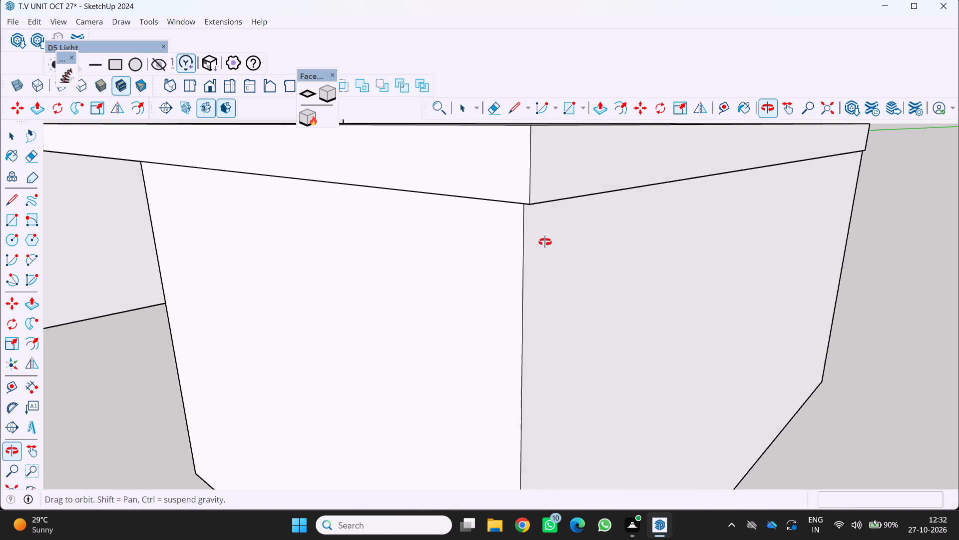
{"action": "middle_click_drag", "start_coordinate": [545, 242], "coordinate": [530, 199]}
{"action": "scroll", "coordinate": [544, 236], "scroll_direction": "up", "scroll_amount": 1}
{"action": "scroll", "coordinate": [531, 194], "scroll_direction": "up", "scroll_amount": 10}
{"action": "middle_click_drag", "start_coordinate": [527, 185], "coordinate": [532, 209]}
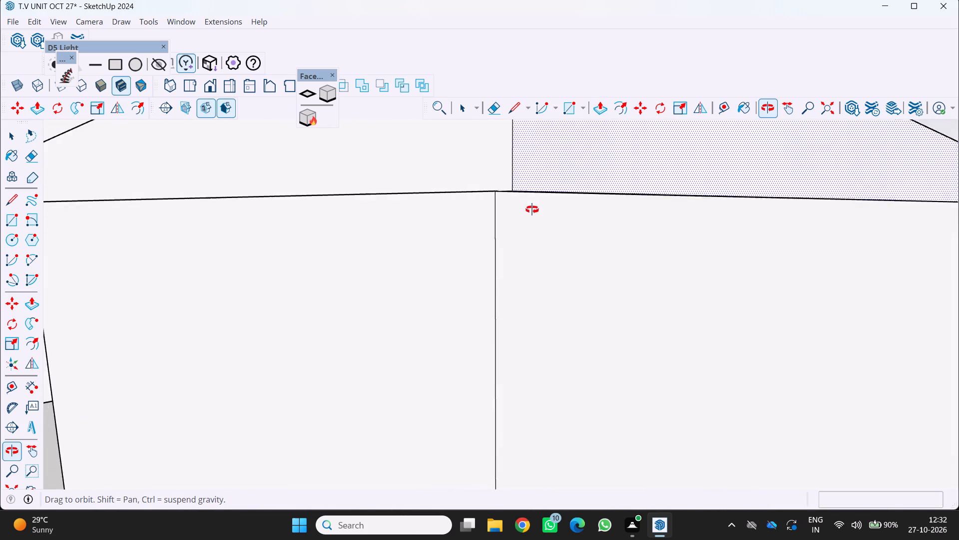
{"action": "middle_click_drag", "start_coordinate": [532, 209], "coordinate": [536, 236]}
{"action": "middle_click_drag", "start_coordinate": [536, 236], "coordinate": [303, 202]}
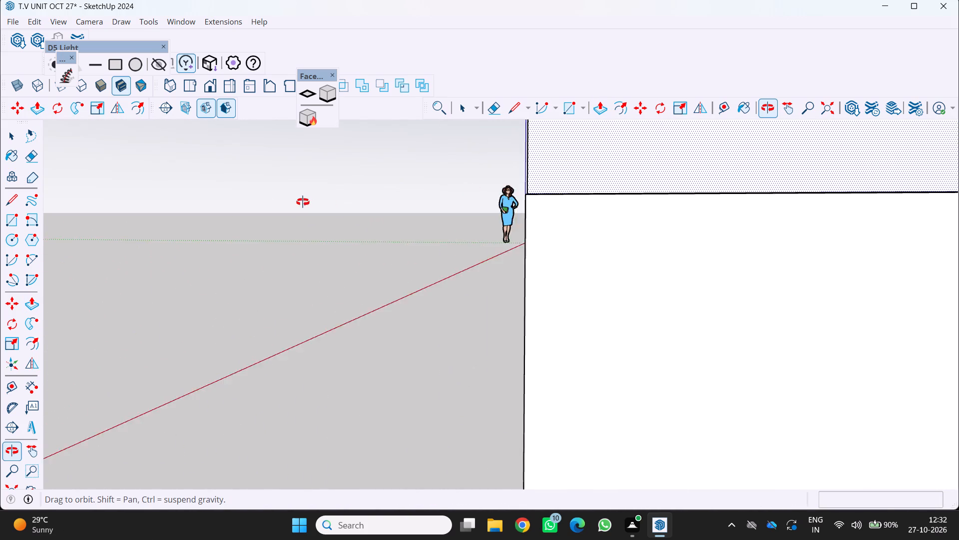
{"action": "middle_click_drag", "start_coordinate": [303, 202], "coordinate": [297, 201]}
{"action": "middle_click", "coordinate": [297, 201]}
{"action": "scroll", "coordinate": [471, 147], "scroll_direction": "down", "scroll_amount": 4}
{"action": "scroll", "coordinate": [482, 148], "scroll_direction": "up", "scroll_amount": 1}
{"action": "scroll", "coordinate": [484, 150], "scroll_direction": "down", "scroll_amount": 9}
{"action": "middle_click_drag", "start_coordinate": [484, 152], "coordinate": [481, 163]}
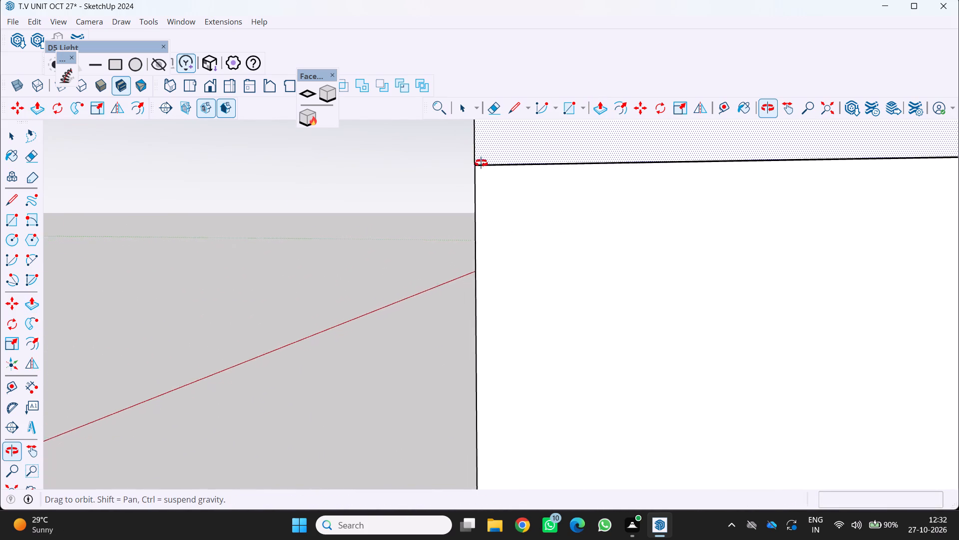
{"action": "middle_click_drag", "start_coordinate": [481, 163], "coordinate": [462, 230]}
{"action": "scroll", "coordinate": [462, 231], "scroll_direction": "down", "scroll_amount": 7}
{"action": "scroll", "coordinate": [491, 198], "scroll_direction": "up", "scroll_amount": 6}
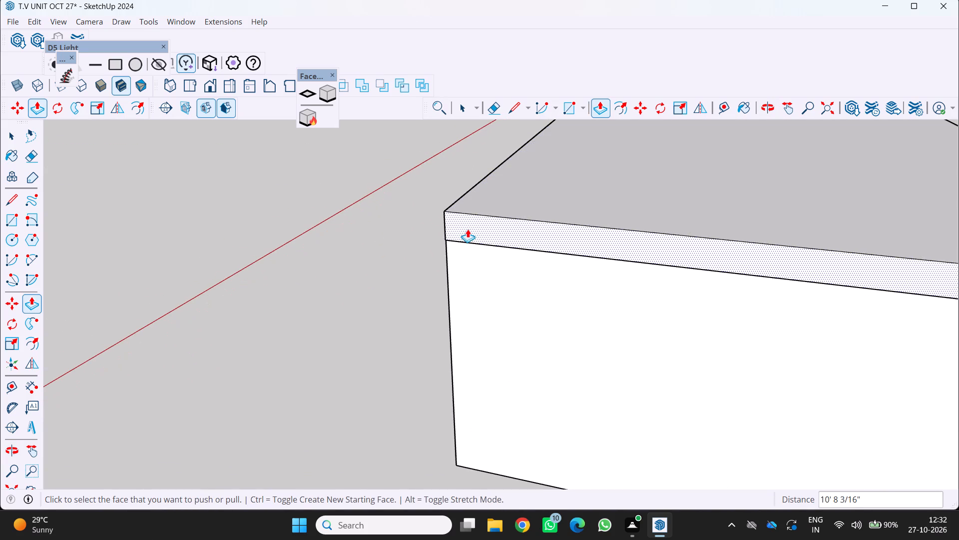
Push/Pull the tabletop's outer end face about 2 1/16" to align it with the wide block's end face.
{"action": "left_click_drag", "start_coordinate": [468, 229], "coordinate": [473, 220]}
{"action": "left_click", "coordinate": [472, 218]}
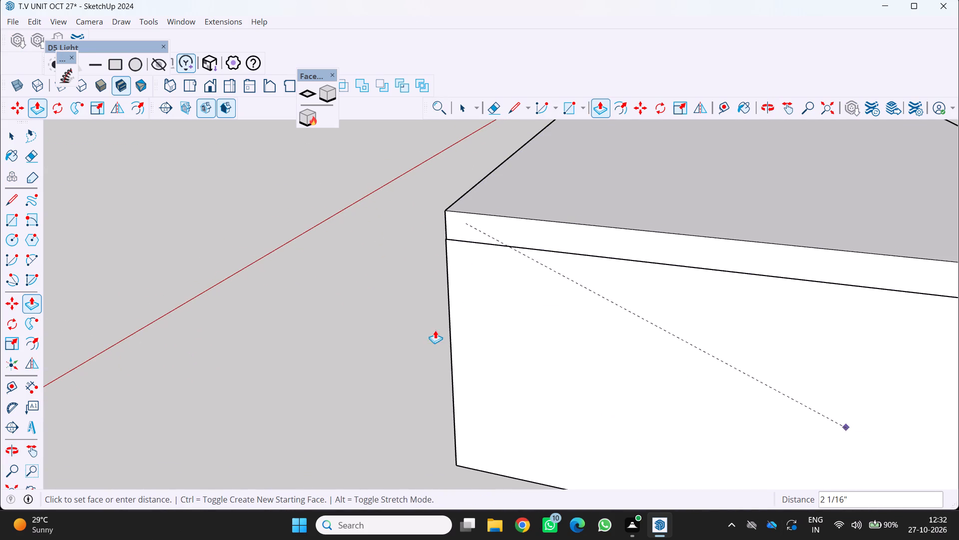
{"action": "left_click", "coordinate": [512, 287]}
Open the wide block's group, Push/Pull its rear face about 1/8" to align with the tabletop's rear edge, and leave the group.
{"action": "scroll", "coordinate": [448, 289], "scroll_direction": "down", "scroll_amount": 8}
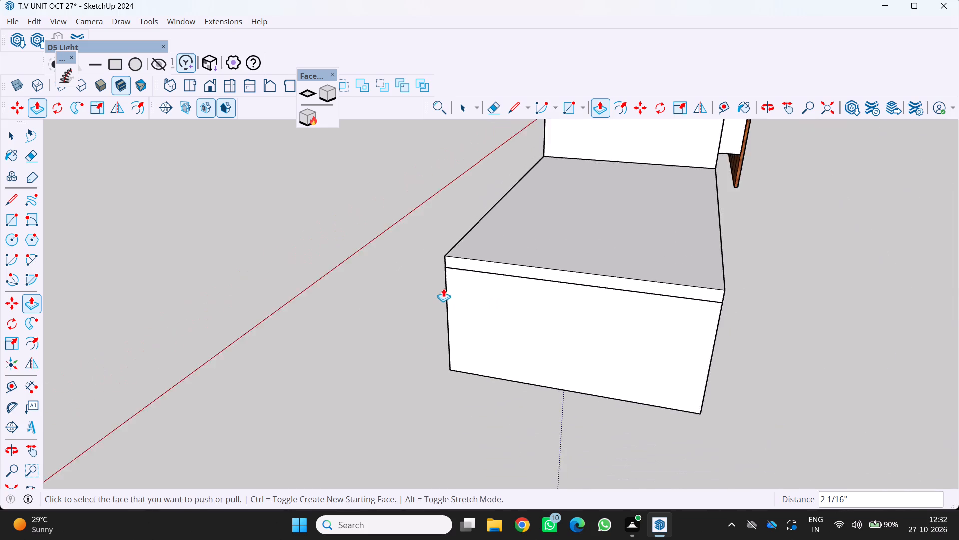
{"action": "middle_click_drag", "start_coordinate": [511, 284], "coordinate": [376, 271]}
{"action": "middle_click", "coordinate": [376, 271]}
{"action": "middle_click", "coordinate": [376, 271]}
{"action": "middle_click", "coordinate": [376, 271]}
{"action": "middle_click", "coordinate": [376, 271]}
{"action": "middle_click", "coordinate": [376, 271]}
{"action": "scroll", "coordinate": [376, 271], "scroll_direction": "down", "scroll_amount": 1}
{"action": "scroll", "coordinate": [573, 305], "scroll_direction": "down", "scroll_amount": 5}
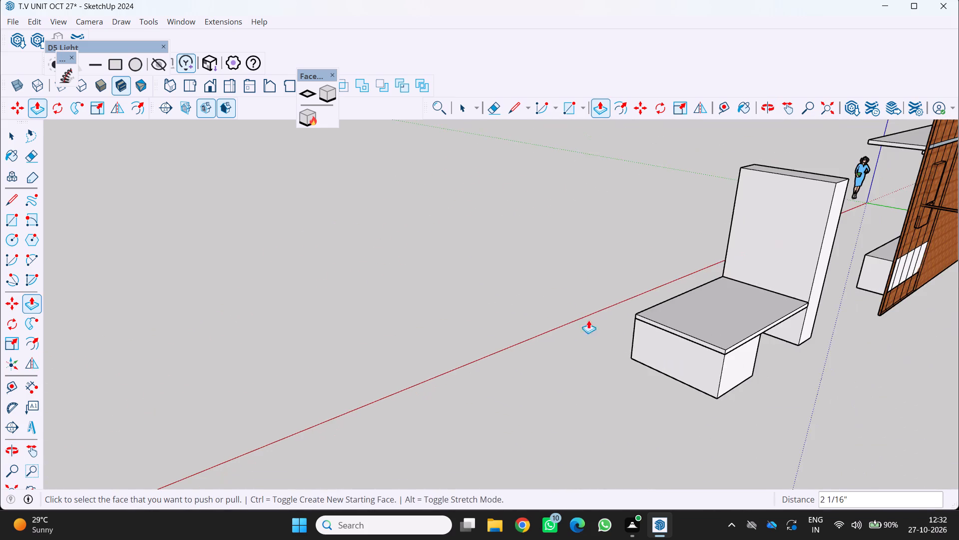
{"action": "scroll", "coordinate": [727, 362], "scroll_direction": "up", "scroll_amount": 5}
{"action": "middle_click_drag", "start_coordinate": [728, 350], "coordinate": [679, 314]}
{"action": "middle_click", "coordinate": [679, 314]}
{"action": "middle_click", "coordinate": [679, 314]}
{"action": "middle_click", "coordinate": [677, 312]}
{"action": "middle_click_drag", "start_coordinate": [676, 312], "coordinate": [665, 305]}
{"action": "middle_click", "coordinate": [665, 305]}
{"action": "middle_click", "coordinate": [664, 304]}
{"action": "middle_click_drag", "start_coordinate": [654, 306], "coordinate": [645, 309]}
{"action": "middle_click", "coordinate": [640, 310]}
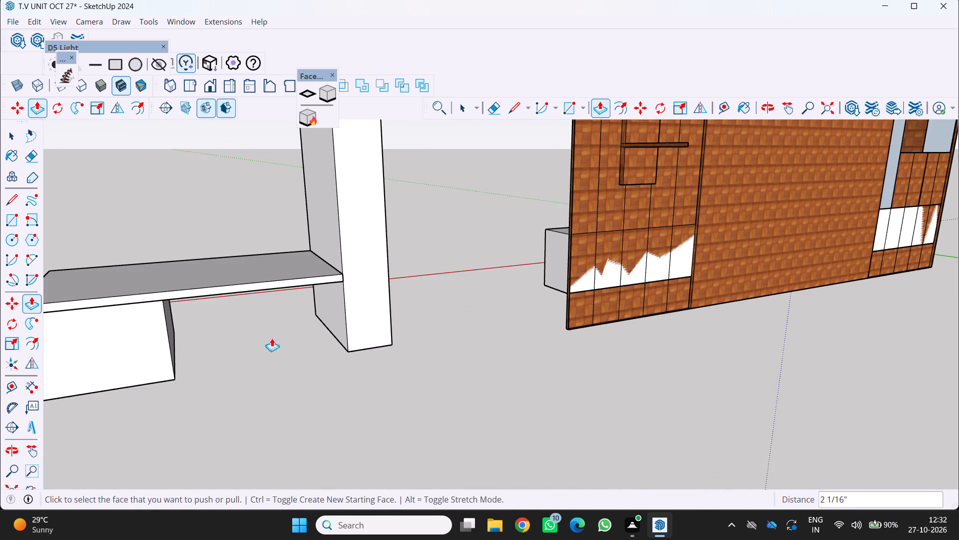
{"action": "scroll", "coordinate": [228, 322], "scroll_direction": "up", "scroll_amount": 5}
{"action": "middle_click_drag", "start_coordinate": [232, 309], "coordinate": [341, 272]}
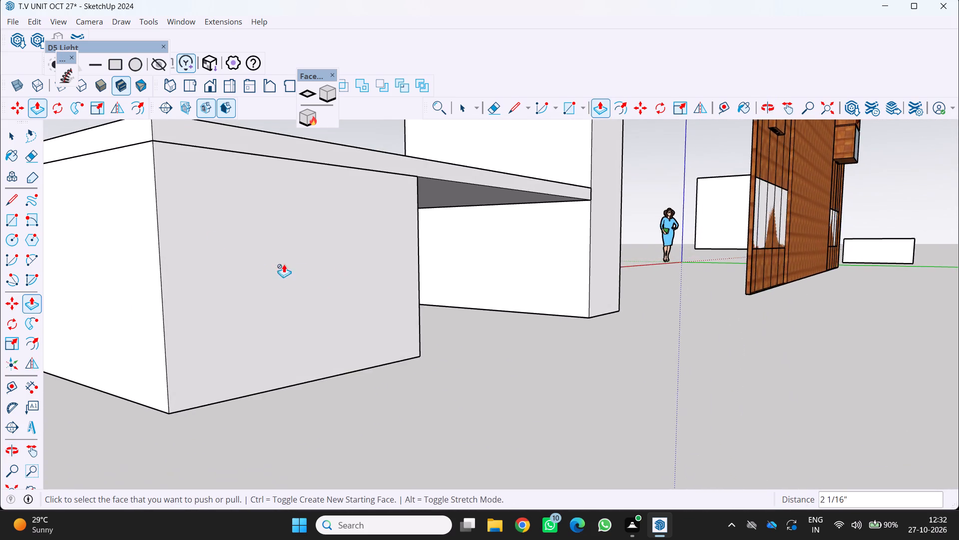
{"action": "scroll", "coordinate": [205, 225], "scroll_direction": "up", "scroll_amount": 5}
{"action": "middle_click_drag", "start_coordinate": [233, 214], "coordinate": [337, 239]}
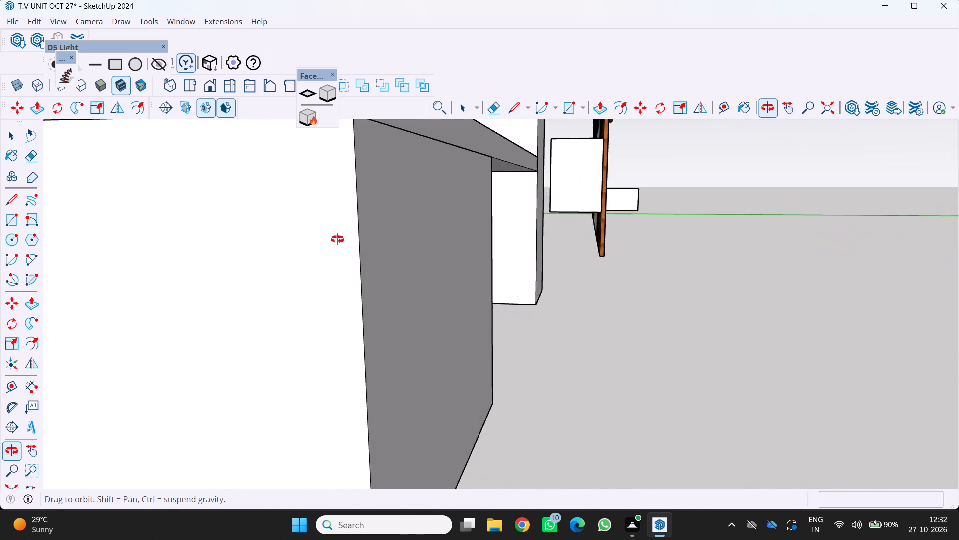
{"action": "middle_click_drag", "start_coordinate": [337, 239], "coordinate": [265, 245]}
{"action": "scroll", "coordinate": [413, 167], "scroll_direction": "up", "scroll_amount": 3}
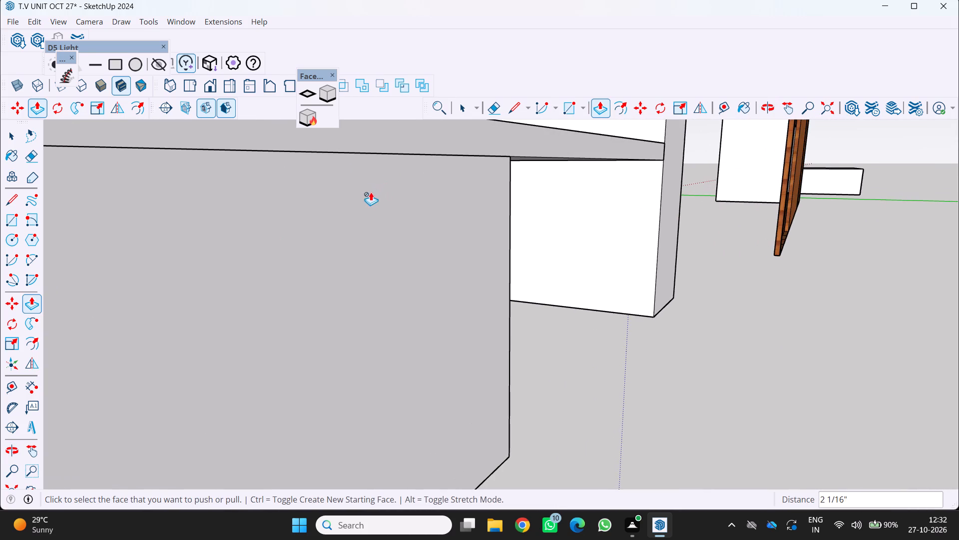
{"action": "key", "text": "space"}
{"action": "triple_click", "coordinate": [355, 233]}
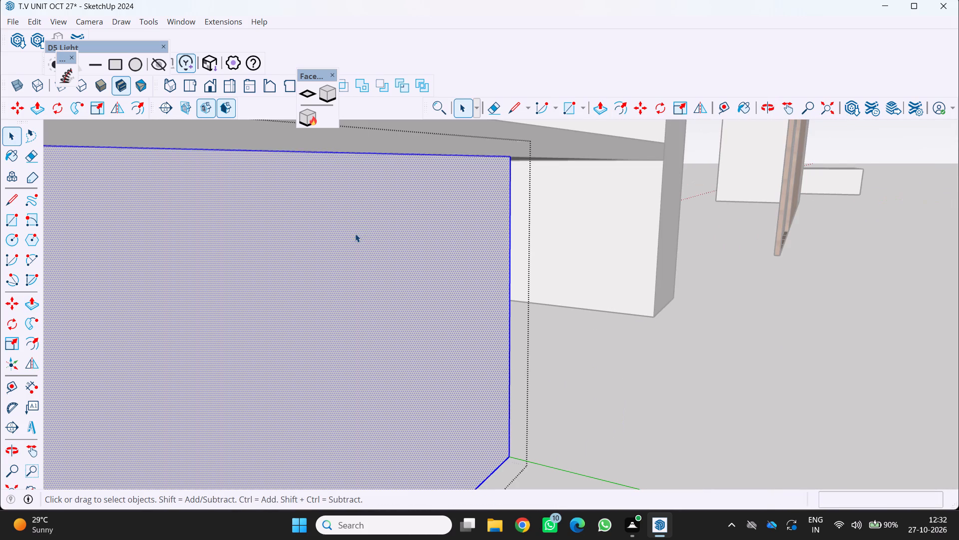
{"action": "key", "text": "p"}
{"action": "left_click", "coordinate": [352, 218]}
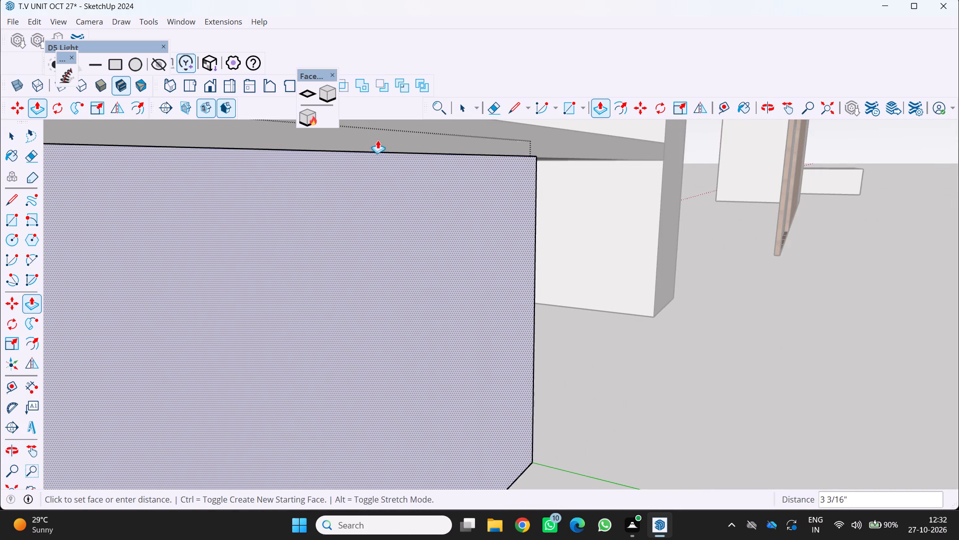
{"action": "left_click", "coordinate": [344, 130]}
{"action": "scroll", "coordinate": [352, 145], "scroll_direction": "down", "scroll_amount": 4}
{"action": "key", "text": "space"}
{"action": "scroll", "coordinate": [355, 176], "scroll_direction": "down", "scroll_amount": 5}
{"action": "middle_click_drag", "start_coordinate": [362, 183], "coordinate": [433, 219]}
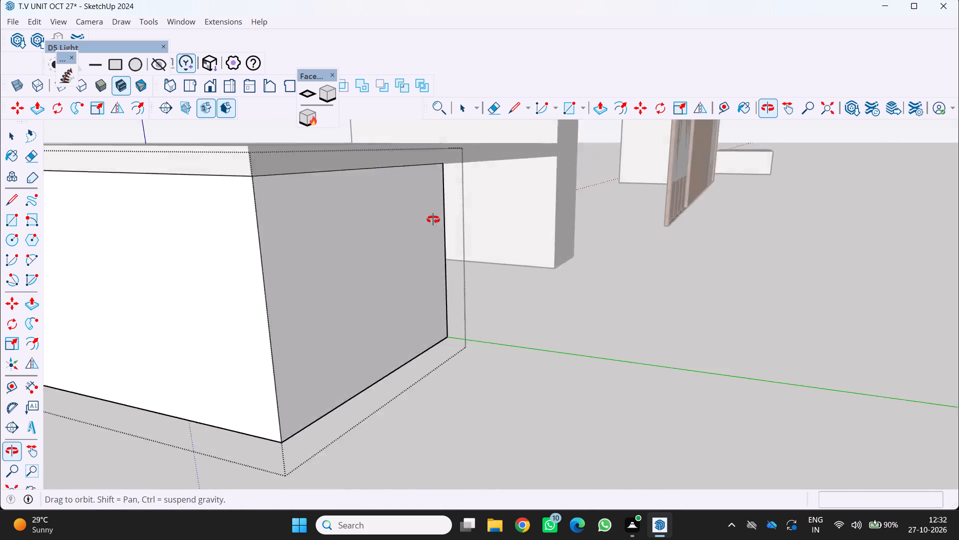
{"action": "middle_click_drag", "start_coordinate": [433, 219], "coordinate": [575, 277]}
{"action": "scroll", "coordinate": [576, 277], "scroll_direction": "down", "scroll_amount": 8}
{"action": "middle_click_drag", "start_coordinate": [488, 285], "coordinate": [672, 232]}
{"action": "middle_click", "coordinate": [672, 232]}
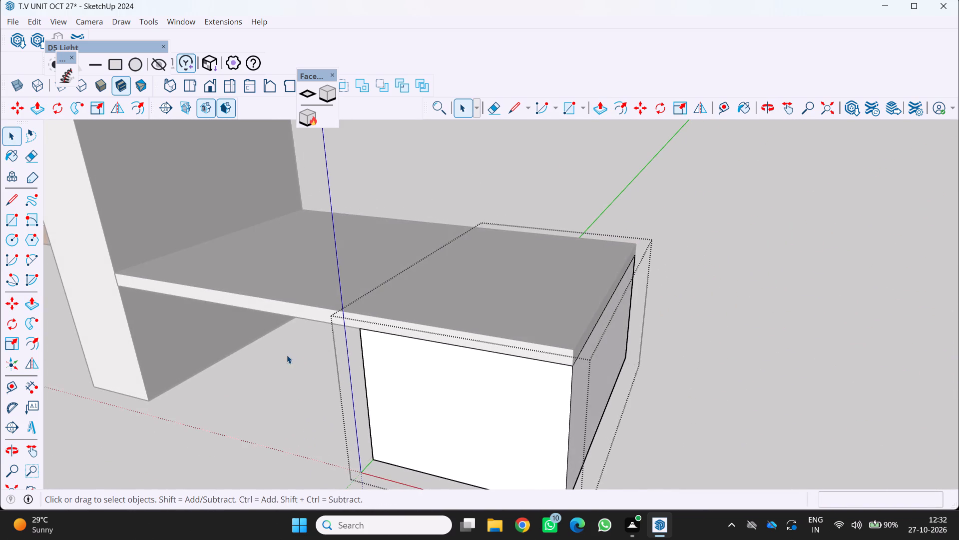
{"action": "scroll", "coordinate": [287, 354], "scroll_direction": "down", "scroll_amount": 3}
{"action": "middle_click_drag", "start_coordinate": [291, 350], "coordinate": [382, 304]}
{"action": "middle_click", "coordinate": [382, 304]}
{"action": "middle_click", "coordinate": [382, 304]}
{"action": "key", "text": "space"}
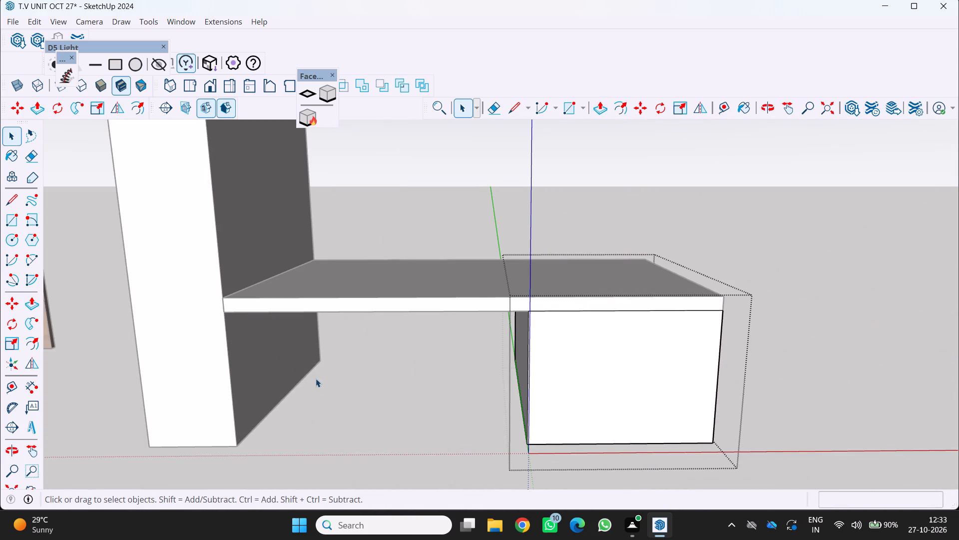
{"action": "left_click", "coordinate": [320, 381]}
Examine how the tabletop meets the tall panel and the wide block from the front.
{"action": "middle_click_drag", "start_coordinate": [318, 368], "coordinate": [303, 362]}
{"action": "scroll", "coordinate": [318, 368], "scroll_direction": "up", "scroll_amount": 1}
{"action": "middle_click", "coordinate": [303, 362]}
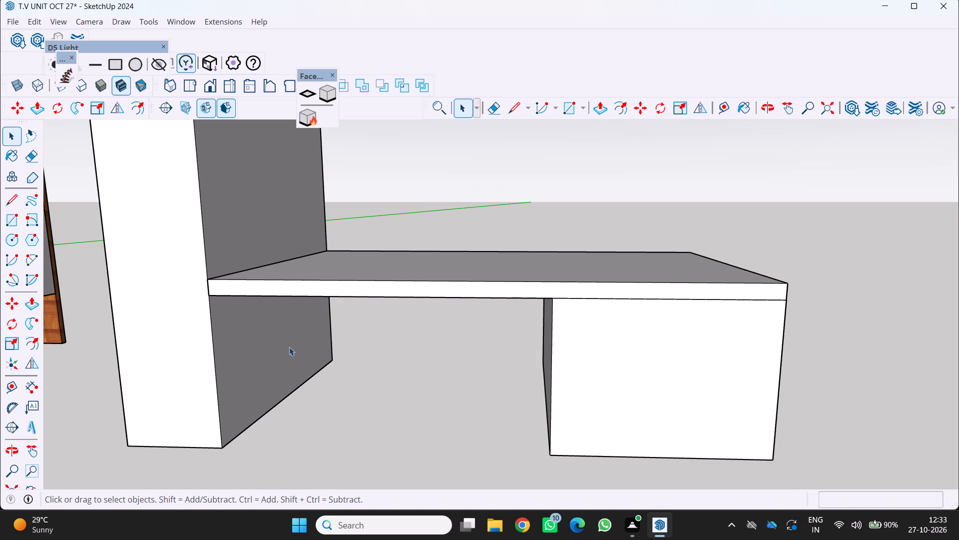
{"action": "scroll", "coordinate": [307, 335], "scroll_direction": "down", "scroll_amount": 5}
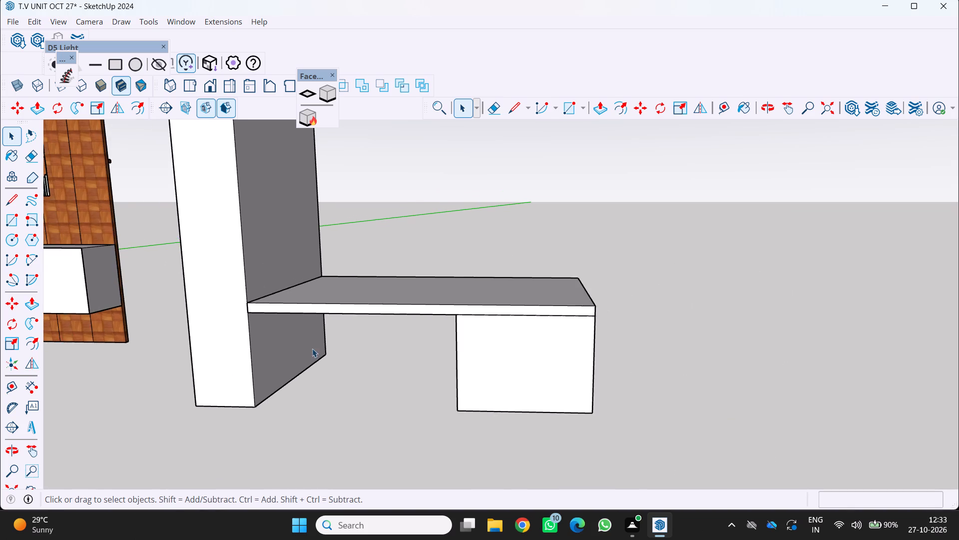
{"action": "scroll", "coordinate": [312, 348], "scroll_direction": "down", "scroll_amount": 3}
{"action": "middle_click_drag", "start_coordinate": [311, 363], "coordinate": [345, 382]}
{"action": "middle_click", "coordinate": [345, 382]}
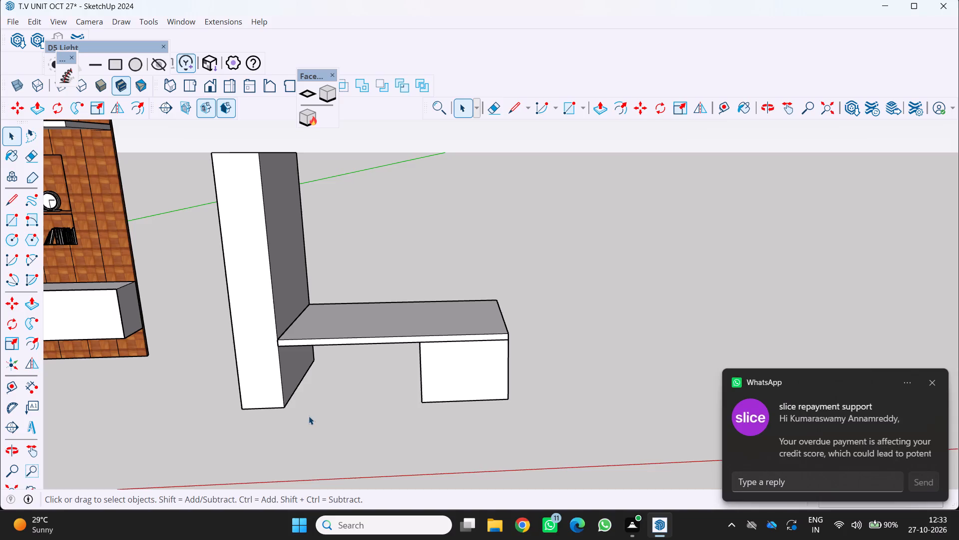
Dismiss the incoming message notification covering the model.
{"action": "left_click", "coordinate": [934, 383]}
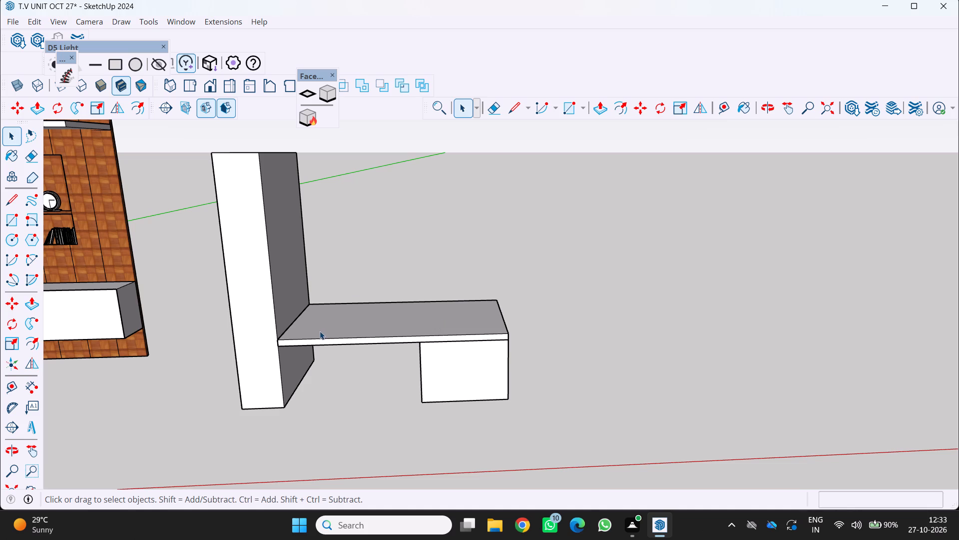
Select all of the tabletop's geometry and make it a group.
{"action": "scroll", "coordinate": [314, 330], "scroll_direction": "down", "scroll_amount": 1}
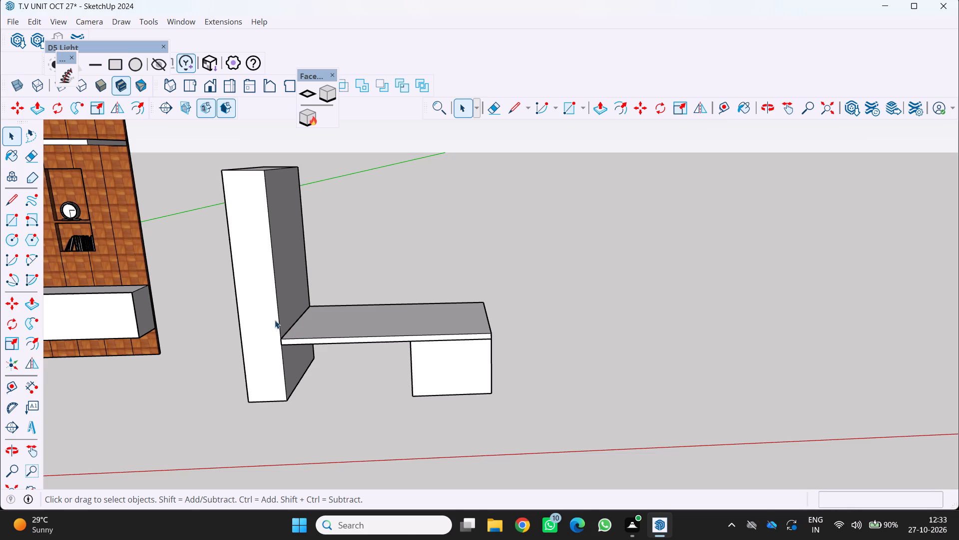
{"action": "scroll", "coordinate": [261, 297], "scroll_direction": "down", "scroll_amount": 3}
{"action": "middle_click_drag", "start_coordinate": [269, 295], "coordinate": [298, 261]}
{"action": "scroll", "coordinate": [279, 284], "scroll_direction": "up", "scroll_amount": 1}
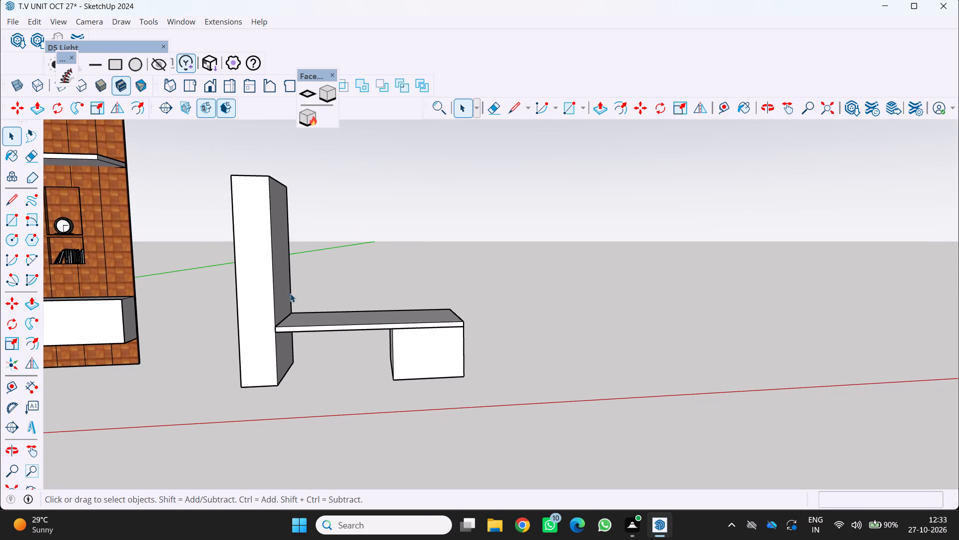
{"action": "middle_click_drag", "start_coordinate": [294, 265], "coordinate": [254, 281]}
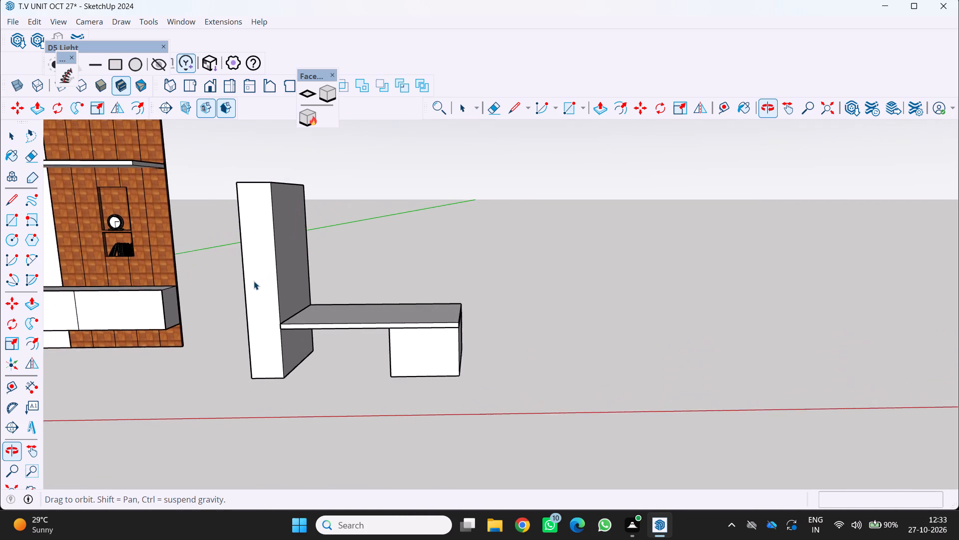
{"action": "scroll", "coordinate": [276, 240], "scroll_direction": "up", "scroll_amount": 2}
{"action": "scroll", "coordinate": [418, 326], "scroll_direction": "up", "scroll_amount": 4}
{"action": "middle_click_drag", "start_coordinate": [381, 327], "coordinate": [425, 361]}
{"action": "middle_click", "coordinate": [425, 361]}
{"action": "middle_click", "coordinate": [425, 361]}
{"action": "middle_click", "coordinate": [425, 361]}
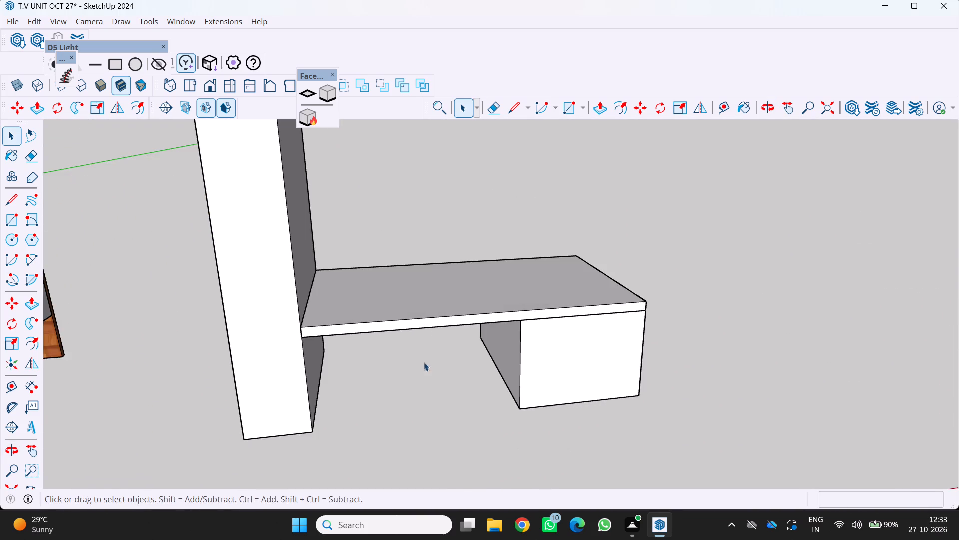
{"action": "scroll", "coordinate": [416, 364], "scroll_direction": "down", "scroll_amount": 4}
{"action": "middle_click_drag", "start_coordinate": [409, 364], "coordinate": [327, 365]}
{"action": "middle_click", "coordinate": [327, 366]}
{"action": "middle_click", "coordinate": [324, 368]}
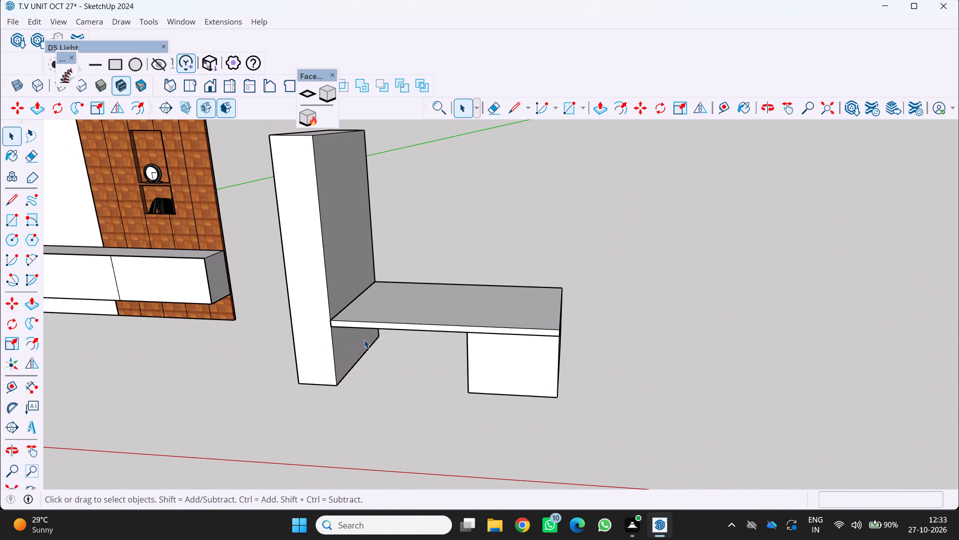
{"action": "triple_click", "coordinate": [379, 316]}
{"action": "right_click", "coordinate": [374, 317]}
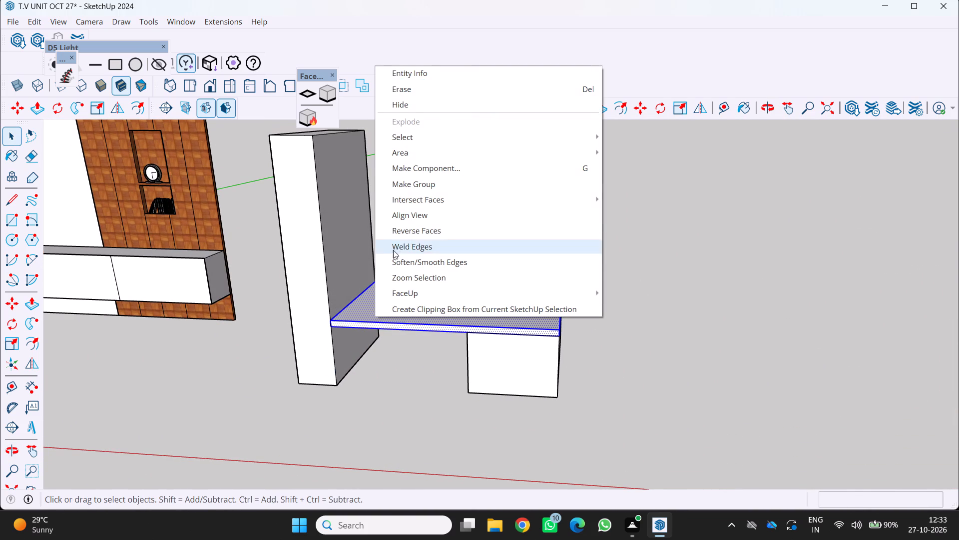
{"action": "left_click", "coordinate": [406, 186]}
Examine the table unit's proportions and placement beside the T.V unit from several angles.
{"action": "scroll", "coordinate": [375, 309], "scroll_direction": "down", "scroll_amount": 2}
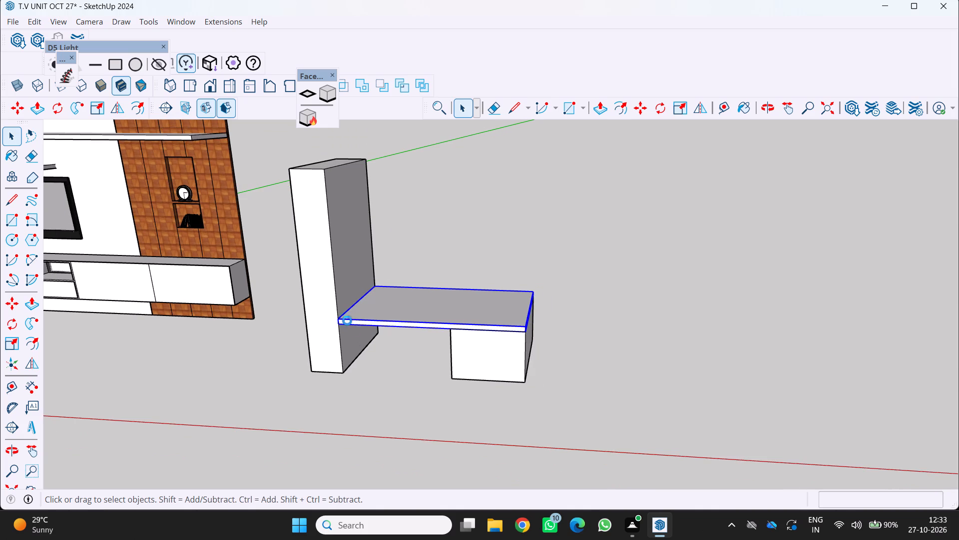
{"action": "scroll", "coordinate": [367, 208], "scroll_direction": "up", "scroll_amount": 1}
{"action": "middle_click_drag", "start_coordinate": [368, 208], "coordinate": [368, 215]}
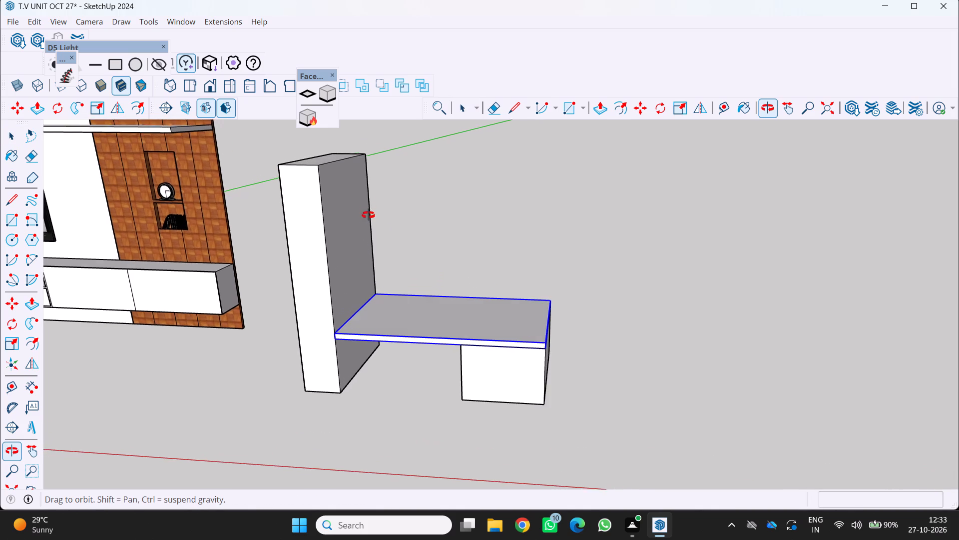
{"action": "middle_click_drag", "start_coordinate": [368, 215], "coordinate": [323, 262]}
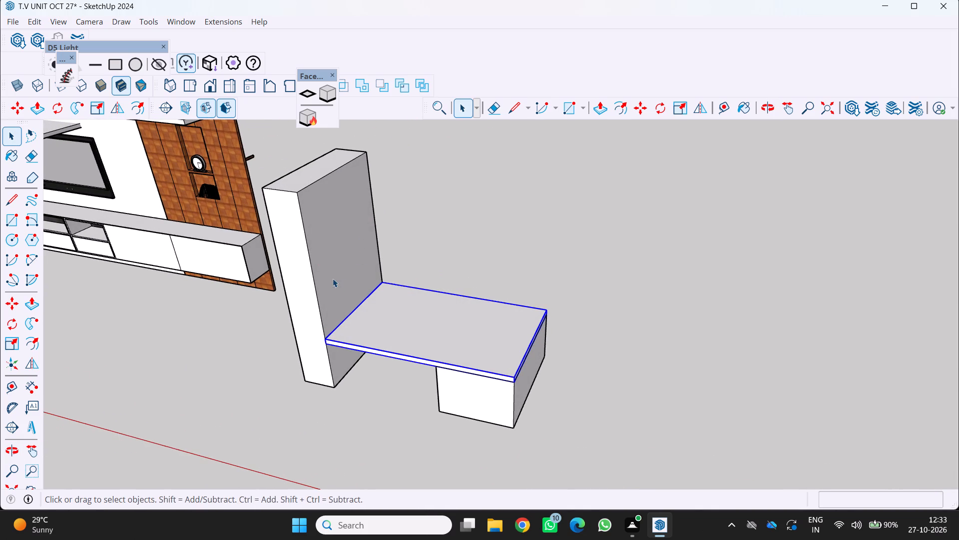
{"action": "middle_click_drag", "start_coordinate": [328, 293], "coordinate": [458, 222]}
{"action": "middle_click", "coordinate": [458, 221]}
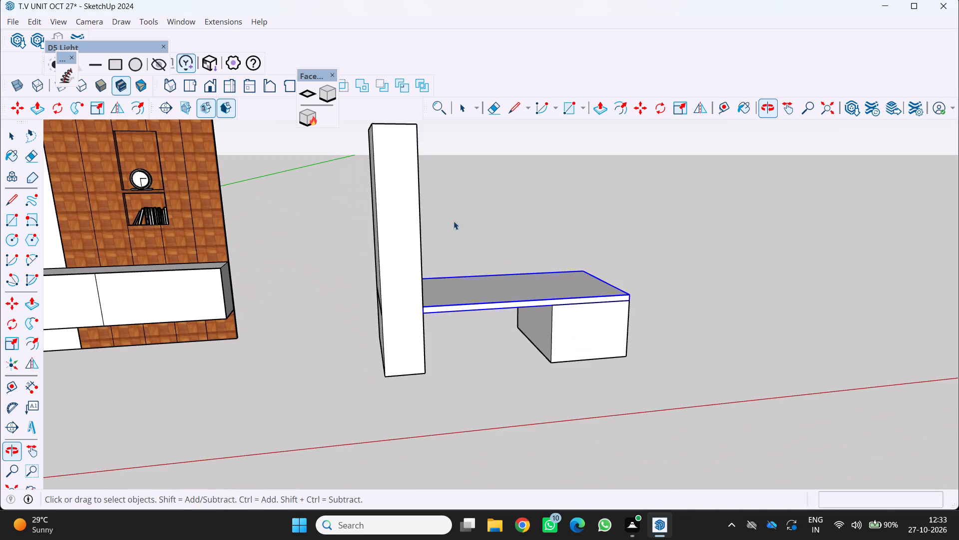
{"action": "scroll", "coordinate": [358, 244], "scroll_direction": "down", "scroll_amount": 3}
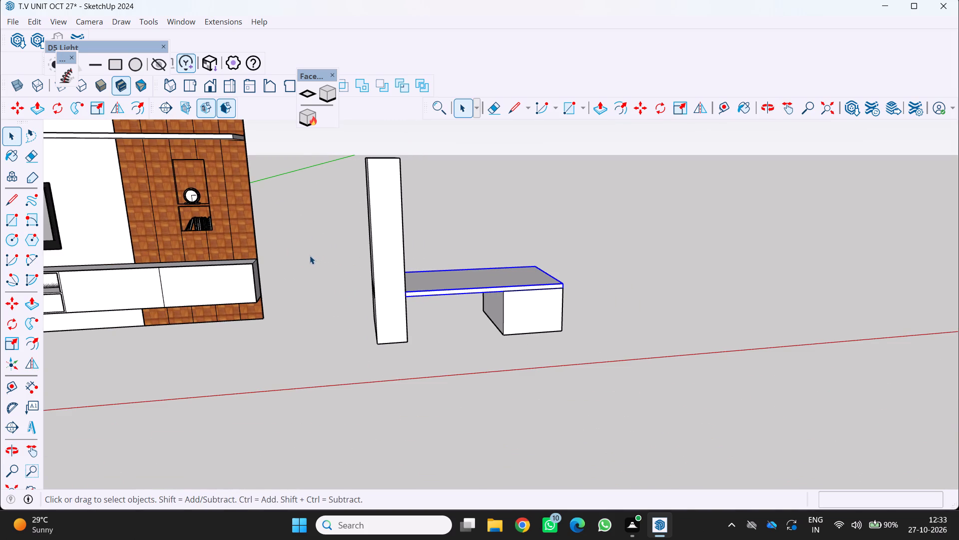
{"action": "scroll", "coordinate": [293, 257], "scroll_direction": "down", "scroll_amount": 2}
{"action": "middle_click_drag", "start_coordinate": [358, 315], "coordinate": [252, 342]}
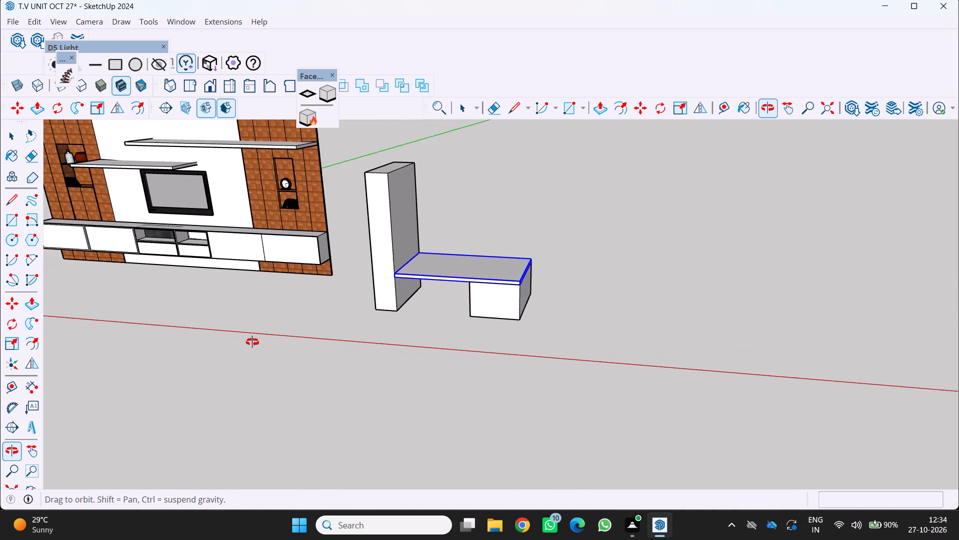
{"action": "middle_click_drag", "start_coordinate": [252, 342], "coordinate": [249, 341]}
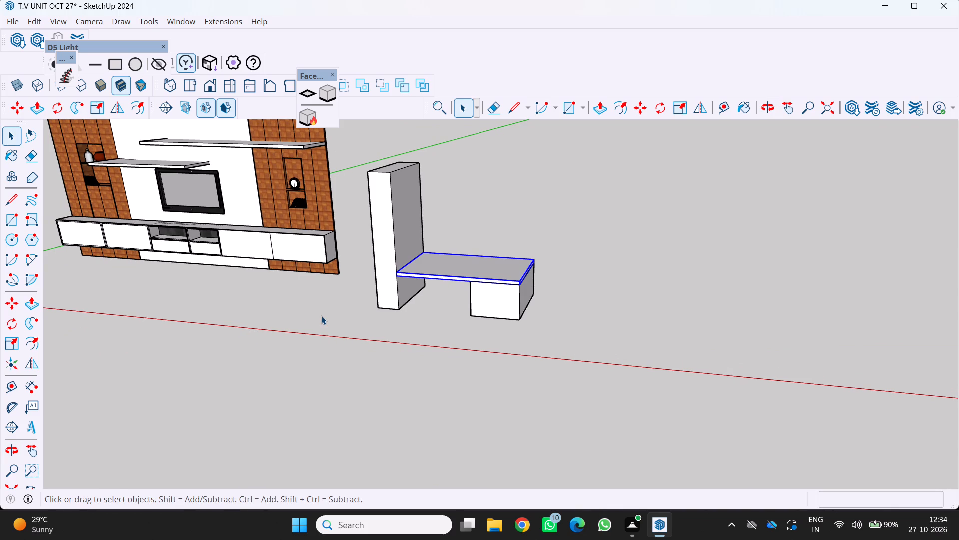
{"action": "middle_click_drag", "start_coordinate": [355, 316], "coordinate": [408, 341]}
{"action": "scroll", "coordinate": [408, 344], "scroll_direction": "down", "scroll_amount": 2}
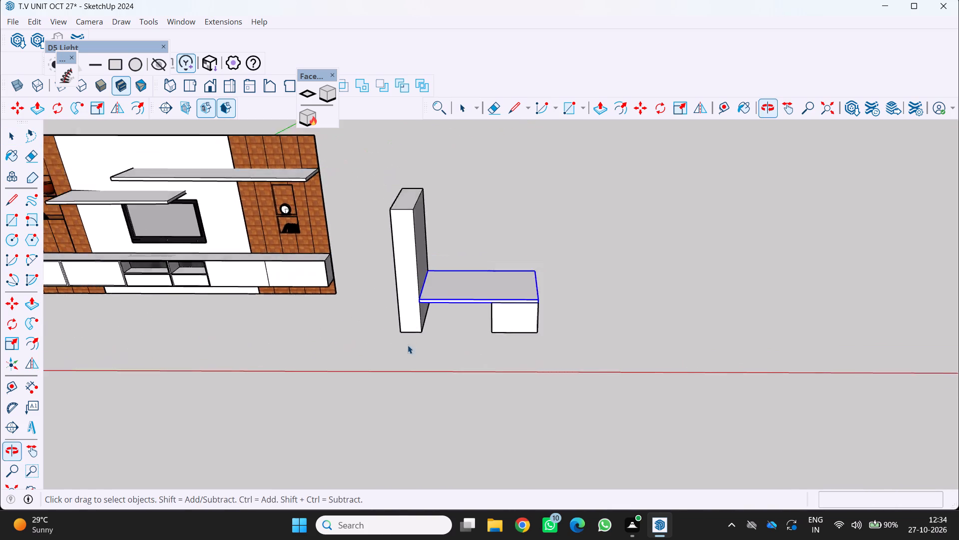
{"action": "scroll", "coordinate": [408, 345], "scroll_direction": "down", "scroll_amount": 2}
{"action": "middle_click_drag", "start_coordinate": [391, 318], "coordinate": [386, 285]}
{"action": "scroll", "coordinate": [416, 257], "scroll_direction": "up", "scroll_amount": 6}
{"action": "middle_click_drag", "start_coordinate": [350, 291], "coordinate": [358, 256]}
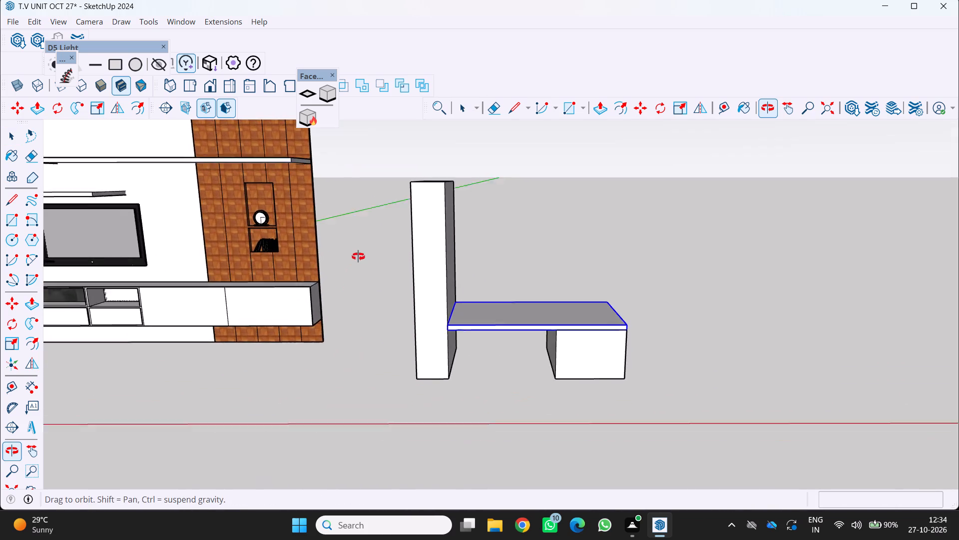
{"action": "middle_click_drag", "start_coordinate": [358, 256], "coordinate": [359, 252]}
{"action": "scroll", "coordinate": [411, 220], "scroll_direction": "up", "scroll_amount": 7}
{"action": "middle_click_drag", "start_coordinate": [400, 228], "coordinate": [395, 220]}
{"action": "middle_click", "coordinate": [395, 220]}
{"action": "scroll", "coordinate": [391, 224], "scroll_direction": "down", "scroll_amount": 5}
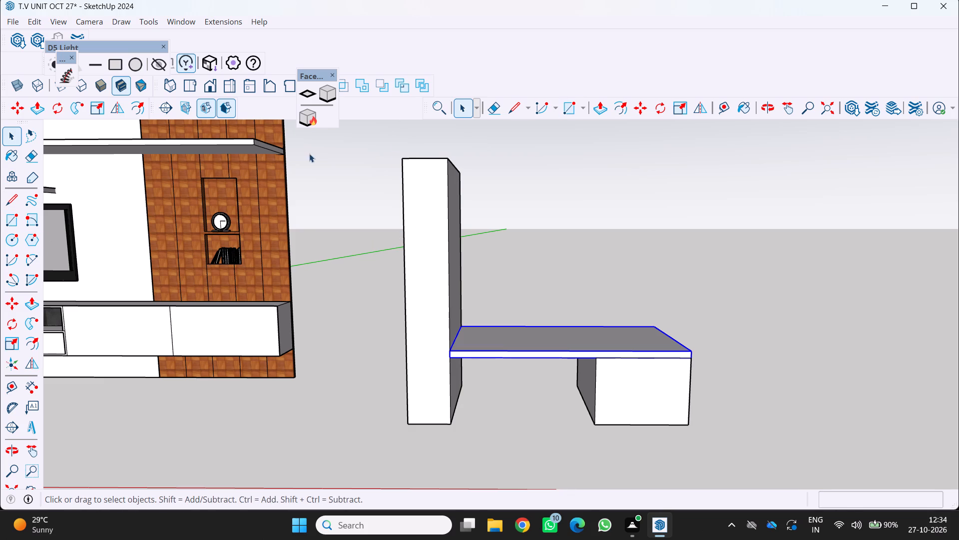
Inside the tall panel's group, draw a full-width rectangle on the front face, from the top corner down about 8' 7" to the tabletop's underside.
{"action": "double_click", "coordinate": [419, 234]}
{"action": "left_click", "coordinate": [418, 234]}
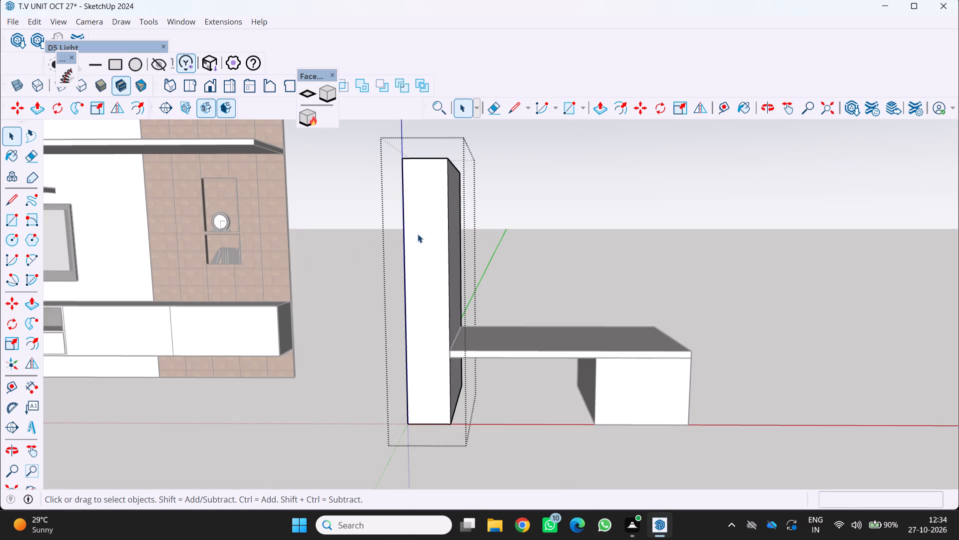
{"action": "left_click", "coordinate": [12, 222]}
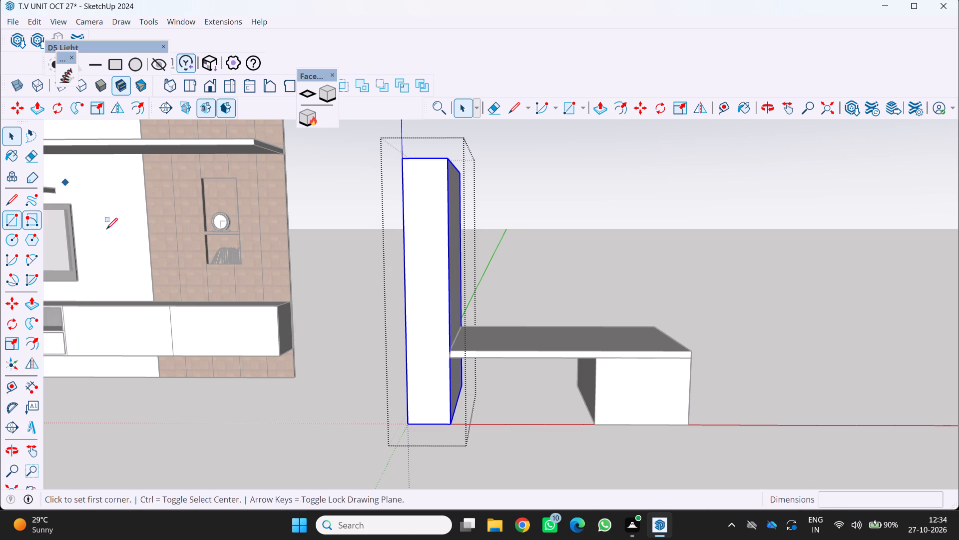
{"action": "left_click", "coordinate": [403, 160]}
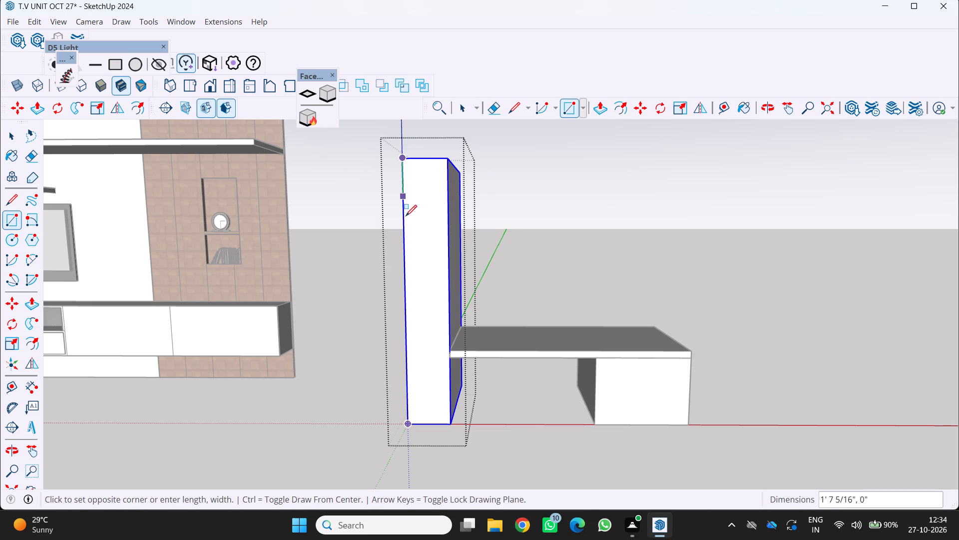
{"action": "scroll", "coordinate": [450, 358], "scroll_direction": "up", "scroll_amount": 6}
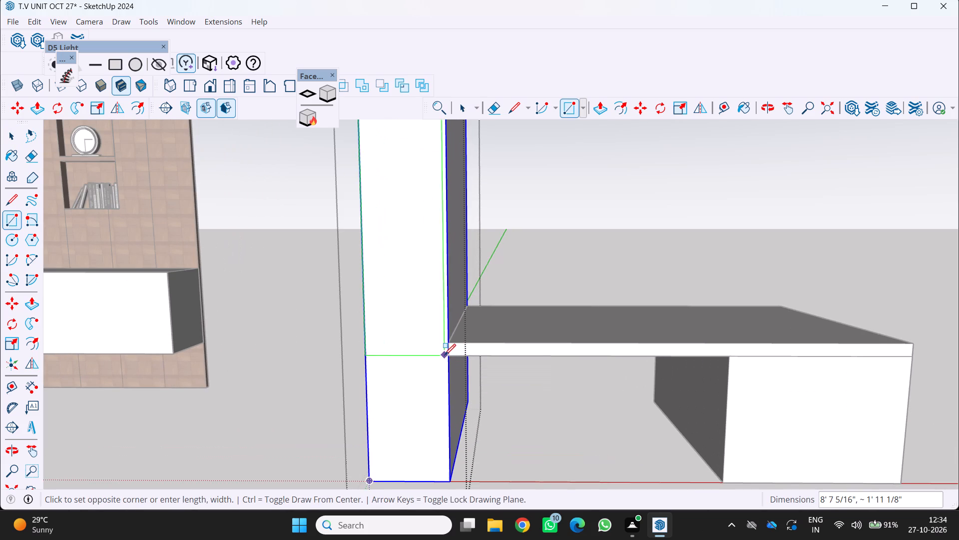
{"action": "left_click", "coordinate": [449, 355]}
{"action": "scroll", "coordinate": [405, 314], "scroll_direction": "down", "scroll_amount": 10}
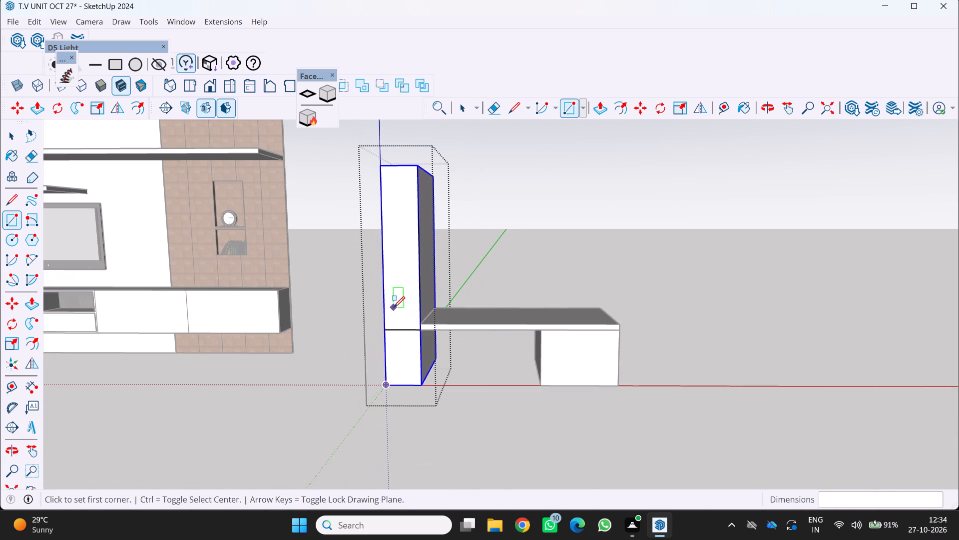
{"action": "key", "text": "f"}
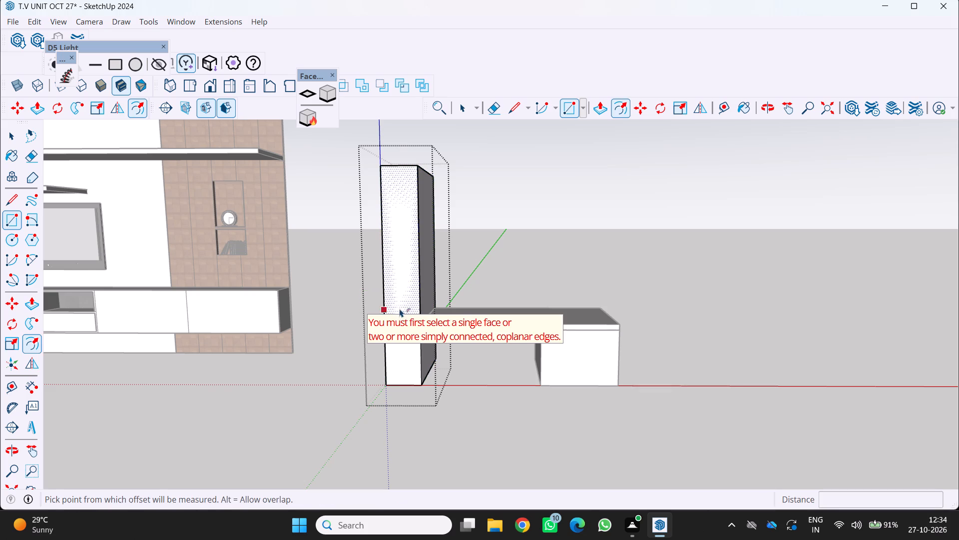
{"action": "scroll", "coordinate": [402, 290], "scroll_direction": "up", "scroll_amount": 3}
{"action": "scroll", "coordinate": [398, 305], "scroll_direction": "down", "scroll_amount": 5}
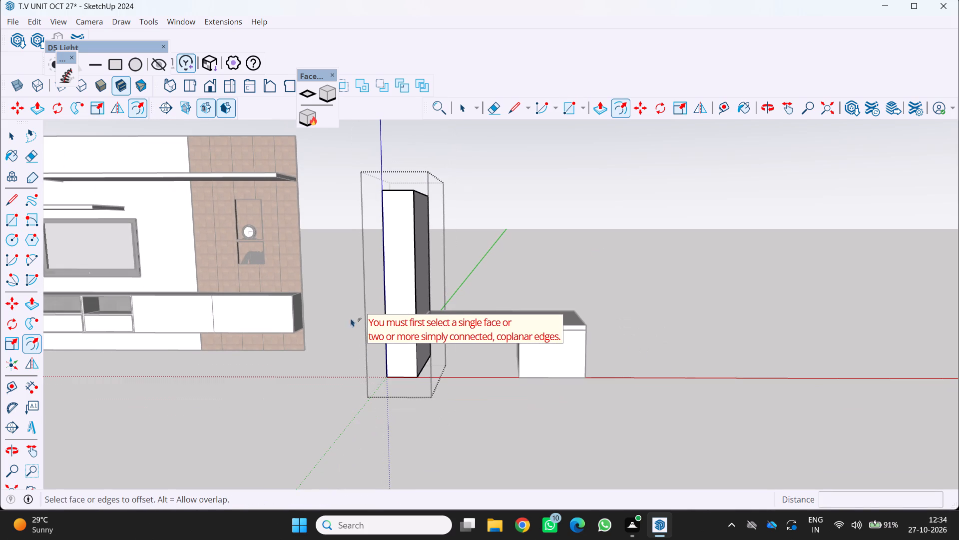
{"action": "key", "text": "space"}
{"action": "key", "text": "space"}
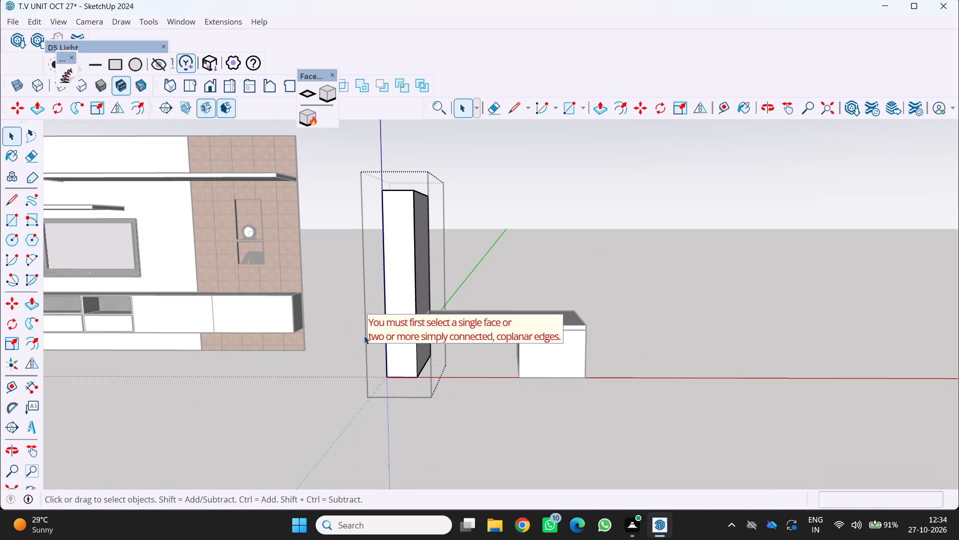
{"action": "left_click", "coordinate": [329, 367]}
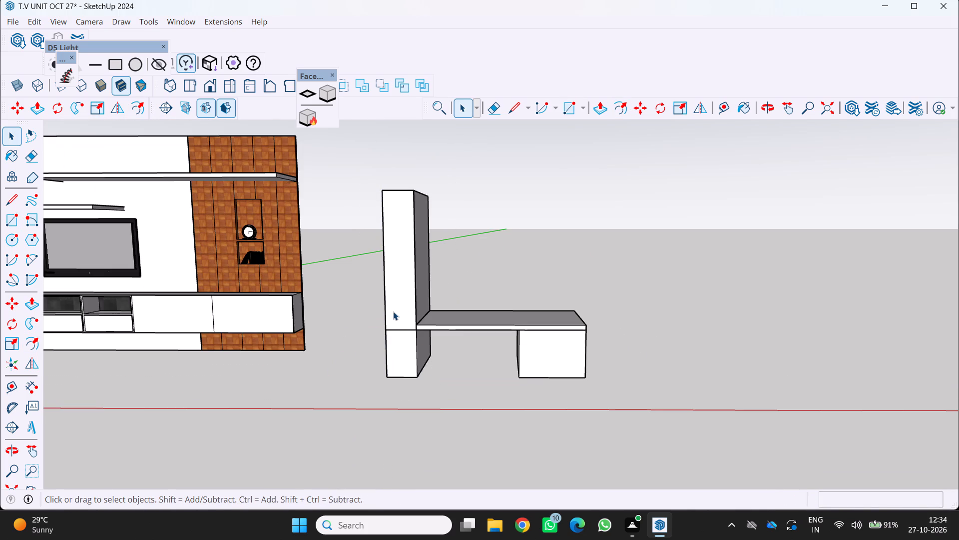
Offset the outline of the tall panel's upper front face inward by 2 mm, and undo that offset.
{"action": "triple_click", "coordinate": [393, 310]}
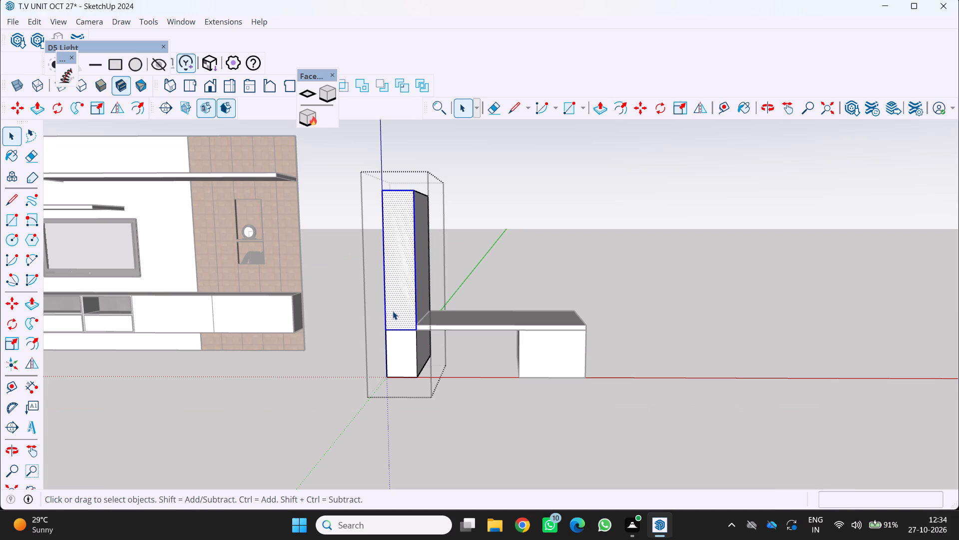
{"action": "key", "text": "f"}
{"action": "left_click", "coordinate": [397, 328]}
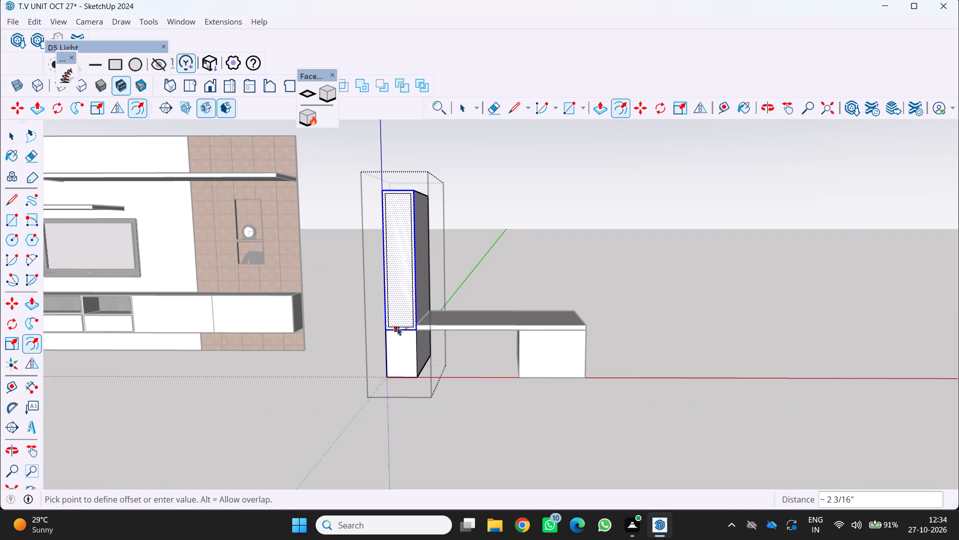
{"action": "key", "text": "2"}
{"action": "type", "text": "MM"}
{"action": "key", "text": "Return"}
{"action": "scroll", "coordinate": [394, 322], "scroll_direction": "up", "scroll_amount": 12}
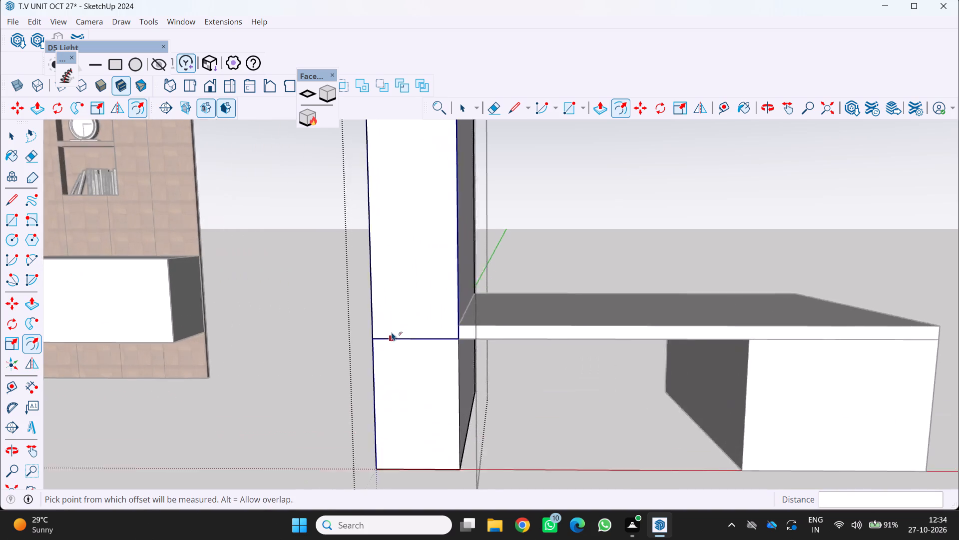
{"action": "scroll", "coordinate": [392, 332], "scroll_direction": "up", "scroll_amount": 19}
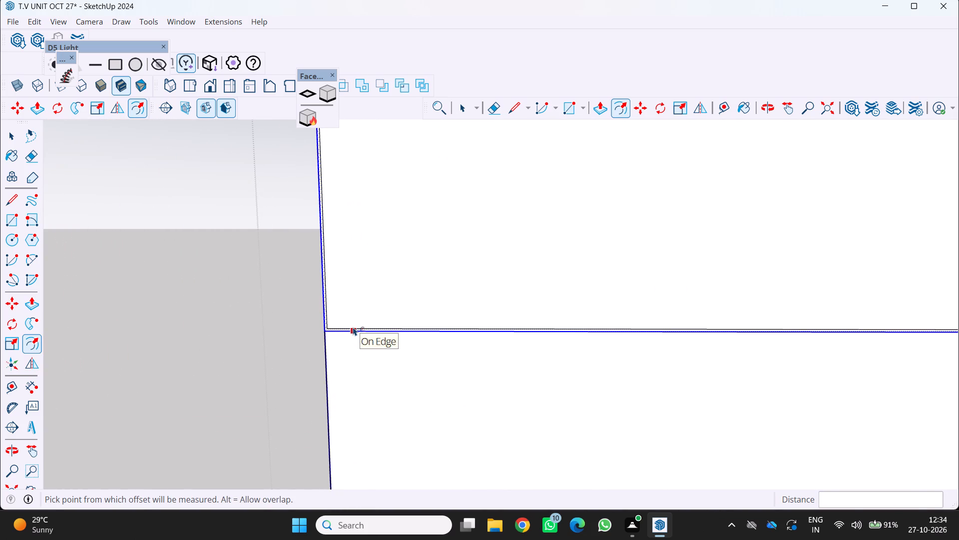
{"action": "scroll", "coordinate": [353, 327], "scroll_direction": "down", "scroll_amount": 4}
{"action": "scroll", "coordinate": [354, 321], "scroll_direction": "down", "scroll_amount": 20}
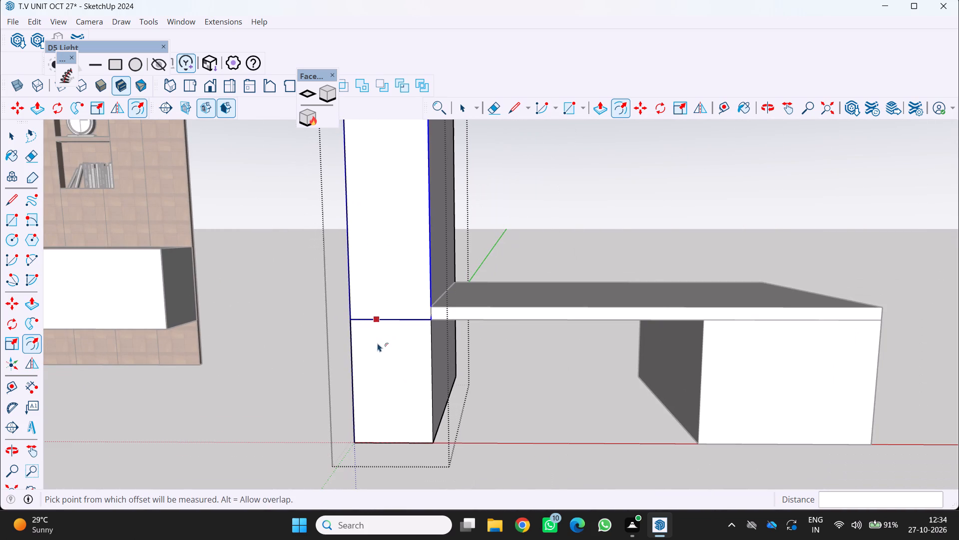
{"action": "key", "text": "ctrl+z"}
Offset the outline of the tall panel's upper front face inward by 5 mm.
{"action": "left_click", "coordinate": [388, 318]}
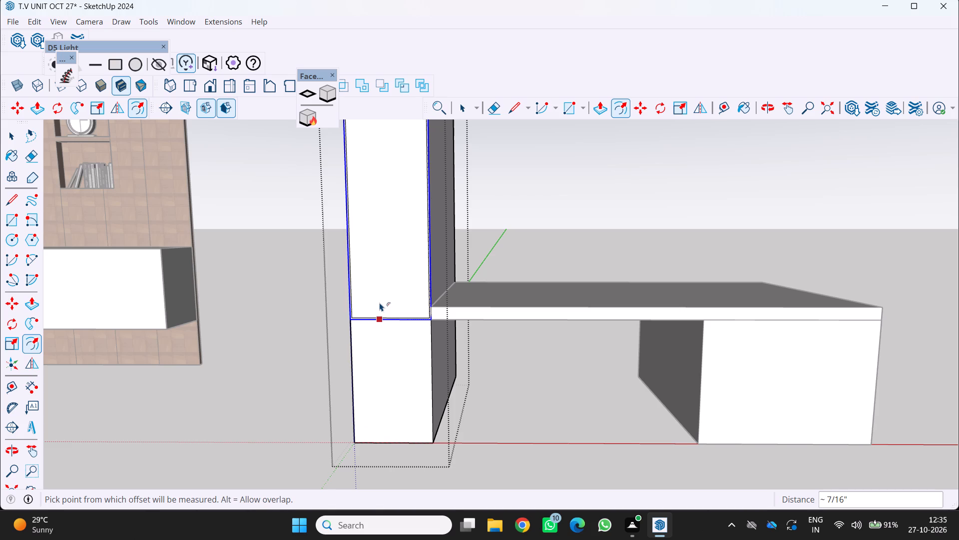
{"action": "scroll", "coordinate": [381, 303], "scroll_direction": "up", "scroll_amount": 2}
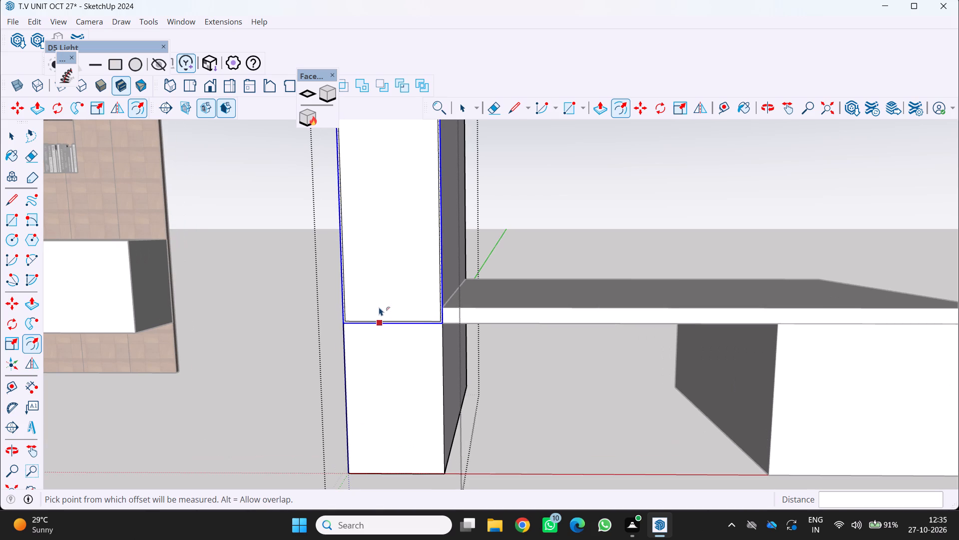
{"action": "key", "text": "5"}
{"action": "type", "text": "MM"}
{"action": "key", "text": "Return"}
Examine the border width of the 5 mm offset on the tall panel's front, close up and from several angles.
{"action": "scroll", "coordinate": [362, 313], "scroll_direction": "up", "scroll_amount": 6}
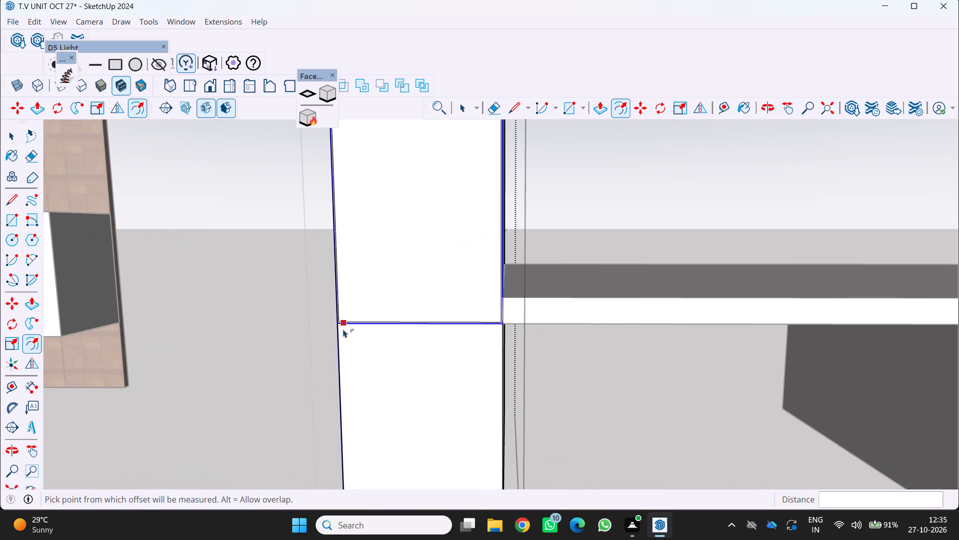
{"action": "scroll", "coordinate": [343, 329], "scroll_direction": "up", "scroll_amount": 13}
{"action": "scroll", "coordinate": [362, 311], "scroll_direction": "down", "scroll_amount": 10}
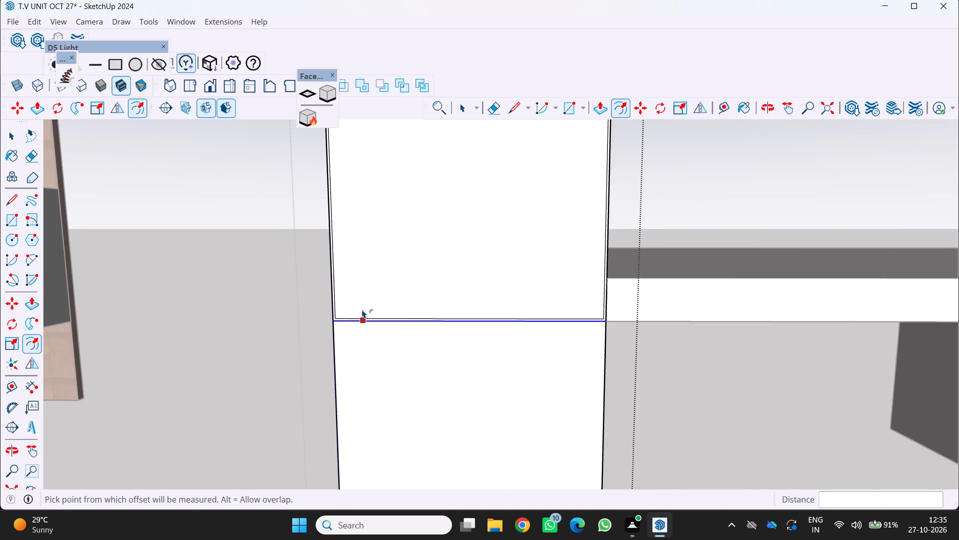
{"action": "scroll", "coordinate": [362, 309], "scroll_direction": "down", "scroll_amount": 11}
{"action": "middle_click_drag", "start_coordinate": [360, 320], "coordinate": [388, 353]}
{"action": "scroll", "coordinate": [388, 353], "scroll_direction": "down", "scroll_amount": 4}
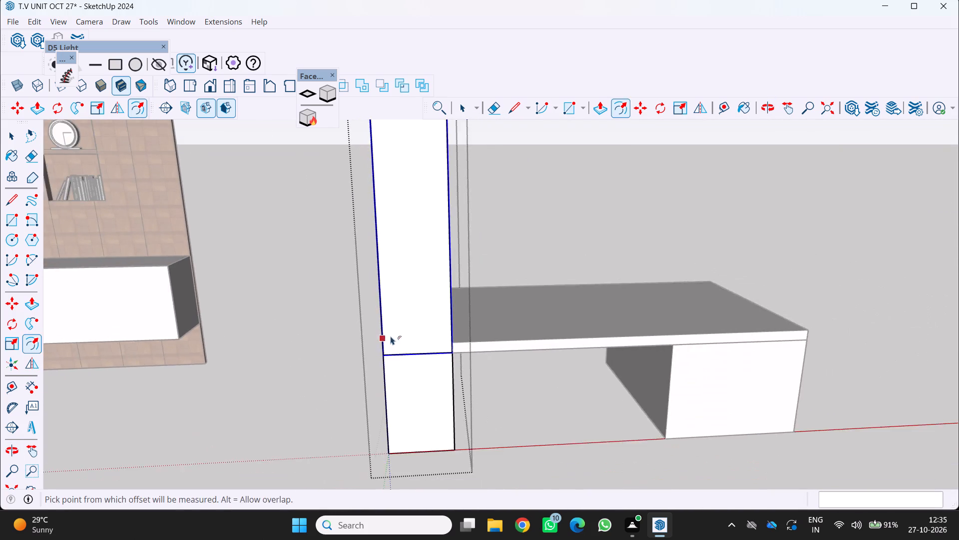
{"action": "scroll", "coordinate": [391, 336], "scroll_direction": "up", "scroll_amount": 1}
{"action": "middle_click_drag", "start_coordinate": [391, 336], "coordinate": [353, 333]}
{"action": "middle_click", "coordinate": [352, 334]}
{"action": "middle_click", "coordinate": [349, 336]}
{"action": "scroll", "coordinate": [347, 341], "scroll_direction": "down", "scroll_amount": 2}
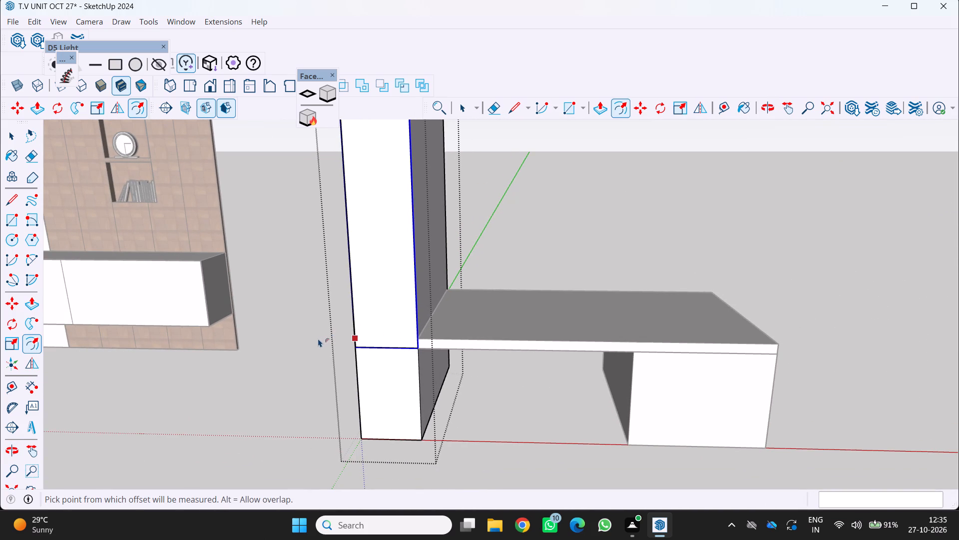
{"action": "middle_click_drag", "start_coordinate": [322, 342], "coordinate": [363, 364]}
{"action": "scroll", "coordinate": [364, 361], "scroll_direction": "down", "scroll_amount": 5}
{"action": "middle_click_drag", "start_coordinate": [405, 352], "coordinate": [394, 346]}
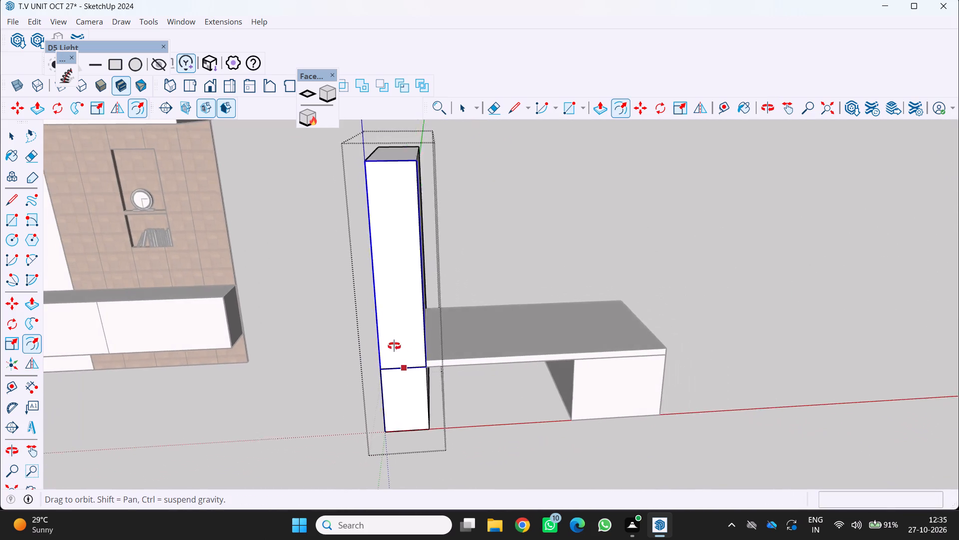
{"action": "middle_click_drag", "start_coordinate": [394, 346], "coordinate": [334, 321]}
{"action": "middle_click", "coordinate": [333, 321]}
{"action": "scroll", "coordinate": [364, 300], "scroll_direction": "up", "scroll_amount": 5}
{"action": "middle_click_drag", "start_coordinate": [373, 295], "coordinate": [351, 351]}
{"action": "middle_click", "coordinate": [350, 351]}
{"action": "scroll", "coordinate": [350, 343], "scroll_direction": "up", "scroll_amount": 3}
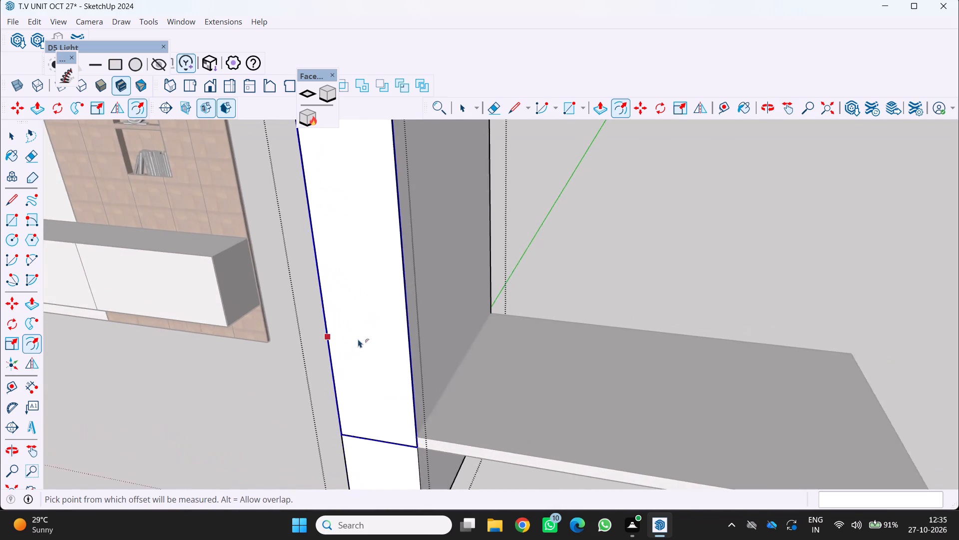
{"action": "scroll", "coordinate": [370, 338], "scroll_direction": "up", "scroll_amount": 11}
{"action": "scroll", "coordinate": [444, 336], "scroll_direction": "up", "scroll_amount": 3}
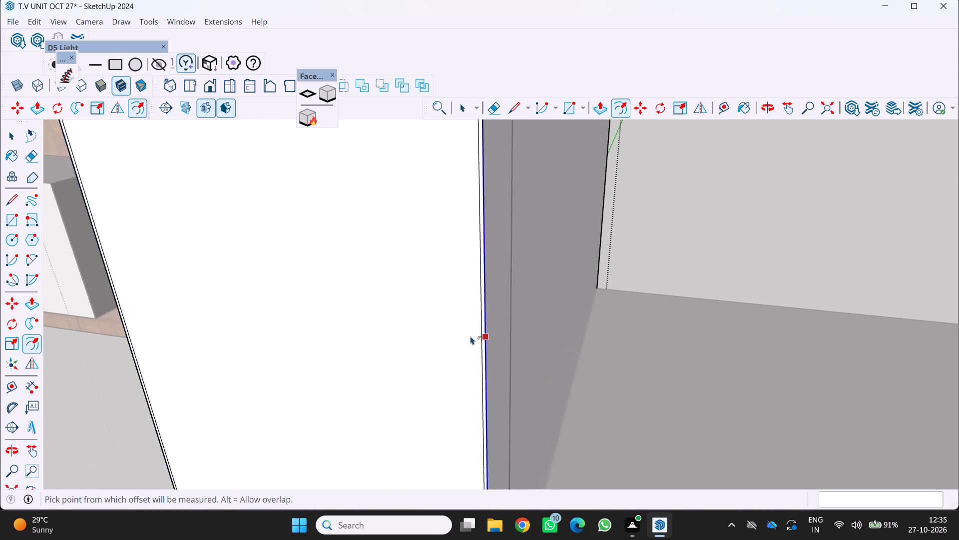
{"action": "scroll", "coordinate": [471, 336], "scroll_direction": "up", "scroll_amount": 20}
{"action": "scroll", "coordinate": [471, 336], "scroll_direction": "up", "scroll_amount": 6}
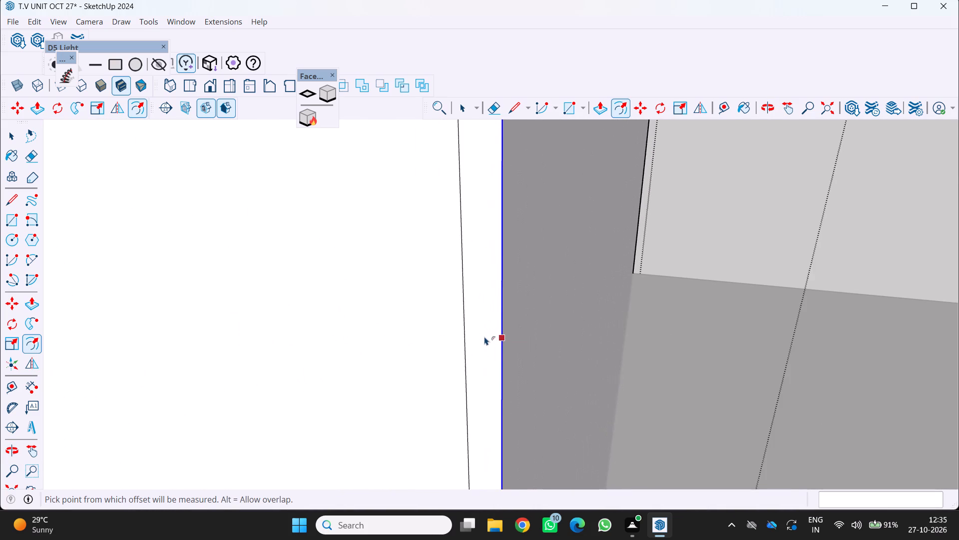
{"action": "scroll", "coordinate": [484, 336], "scroll_direction": "up", "scroll_amount": 6}
{"action": "scroll", "coordinate": [481, 338], "scroll_direction": "down", "scroll_amount": 20}
{"action": "scroll", "coordinate": [481, 338], "scroll_direction": "down", "scroll_amount": 2}
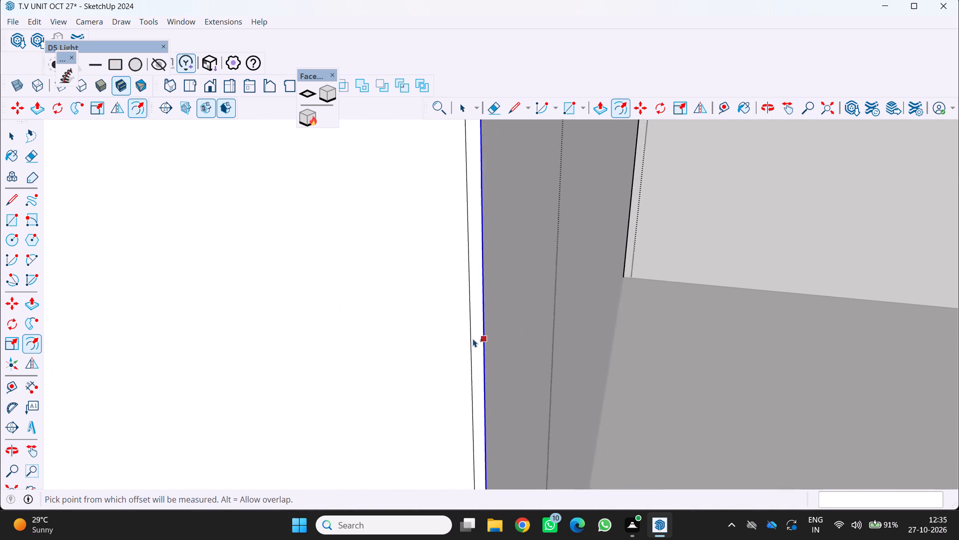
{"action": "scroll", "coordinate": [473, 338], "scroll_direction": "down", "scroll_amount": 20}
{"action": "scroll", "coordinate": [473, 338], "scroll_direction": "down", "scroll_amount": 13}
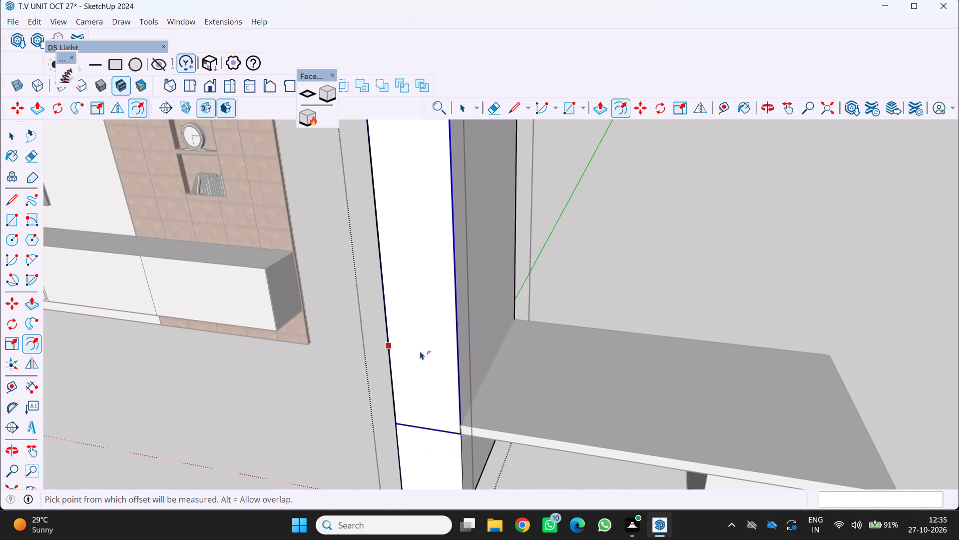
{"action": "middle_click_drag", "start_coordinate": [420, 351], "coordinate": [426, 322]}
{"action": "middle_click", "coordinate": [426, 322]}
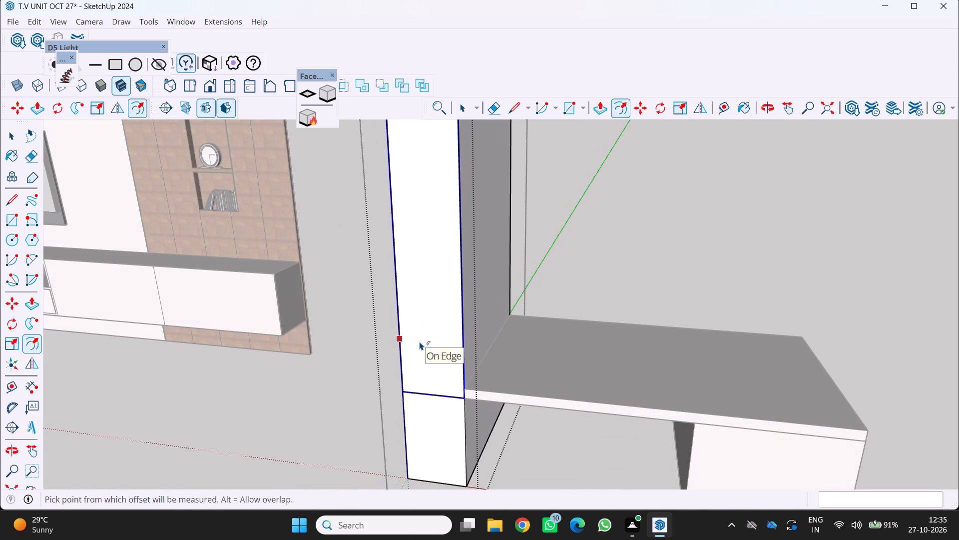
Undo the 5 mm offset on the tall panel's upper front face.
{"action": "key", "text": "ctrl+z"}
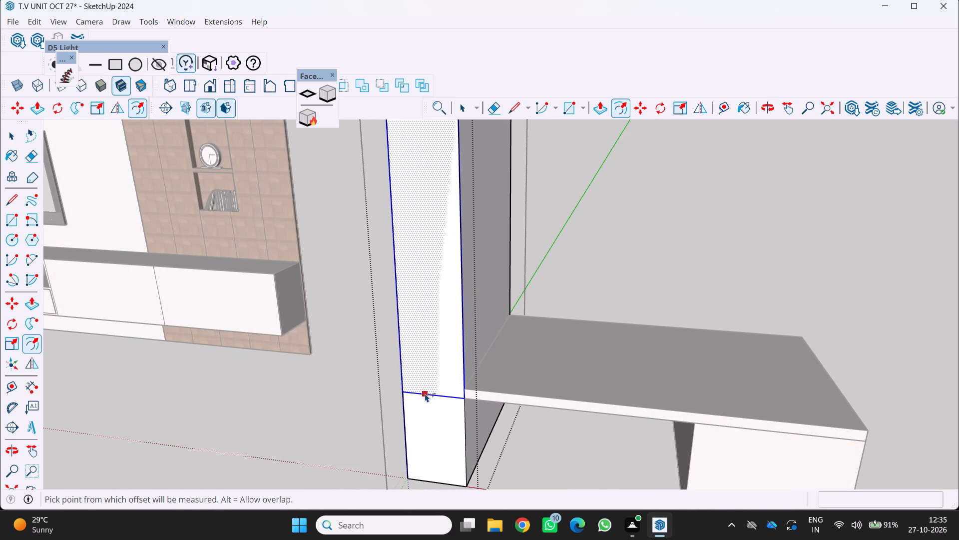
Offset the outline of the tall panel's upper front face inward by 20 mm.
{"action": "left_click", "coordinate": [425, 393]}
{"action": "key", "text": "2"}
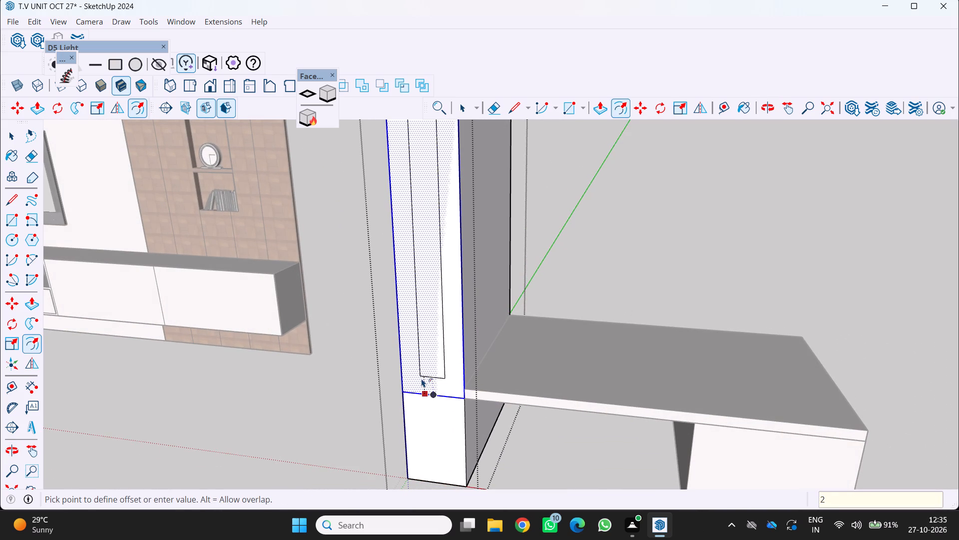
{"action": "type", "text": "0MM"}
{"action": "key", "text": "Return"}
{"action": "scroll", "coordinate": [441, 380], "scroll_direction": "up", "scroll_amount": 11}
{"action": "scroll", "coordinate": [458, 385], "scroll_direction": "down", "scroll_amount": 14}
{"action": "middle_click_drag", "start_coordinate": [397, 372], "coordinate": [447, 333]}
{"action": "middle_click", "coordinate": [447, 333]}
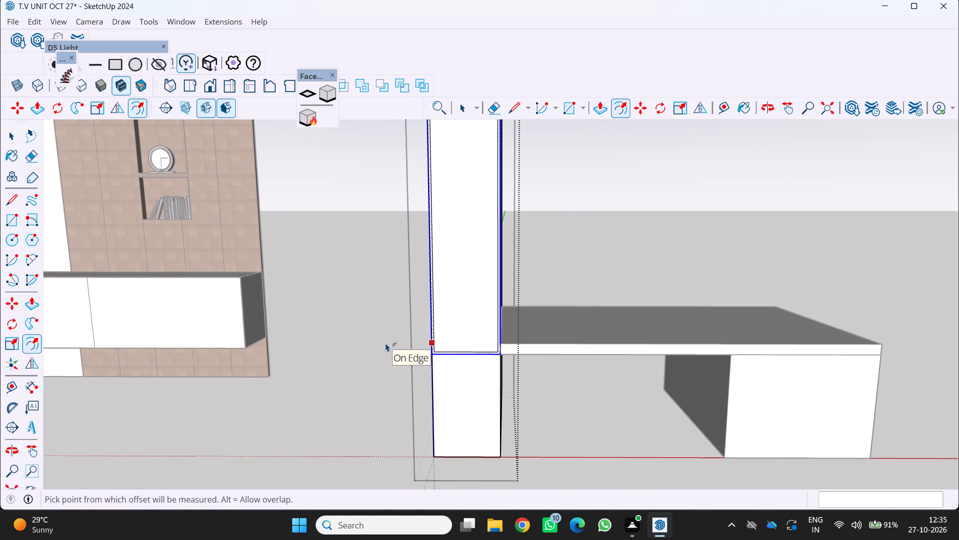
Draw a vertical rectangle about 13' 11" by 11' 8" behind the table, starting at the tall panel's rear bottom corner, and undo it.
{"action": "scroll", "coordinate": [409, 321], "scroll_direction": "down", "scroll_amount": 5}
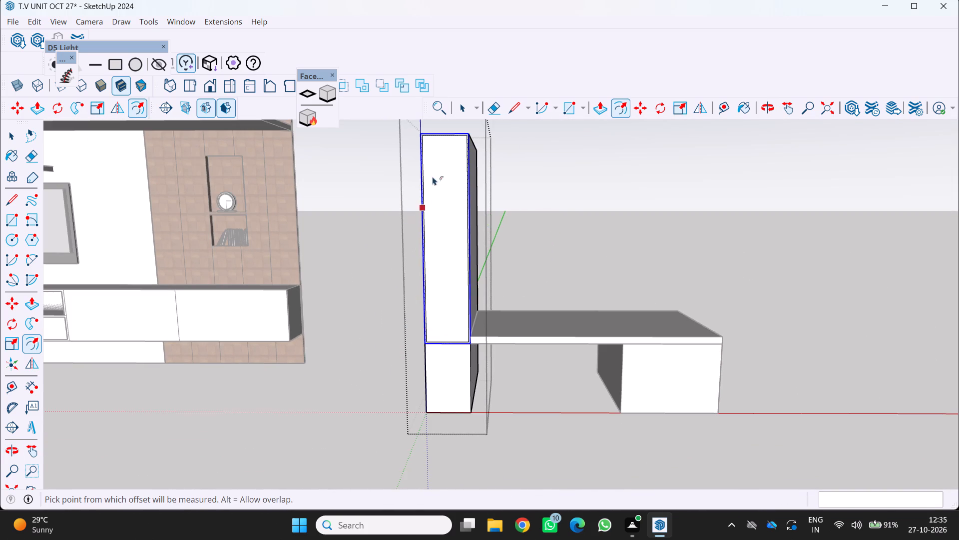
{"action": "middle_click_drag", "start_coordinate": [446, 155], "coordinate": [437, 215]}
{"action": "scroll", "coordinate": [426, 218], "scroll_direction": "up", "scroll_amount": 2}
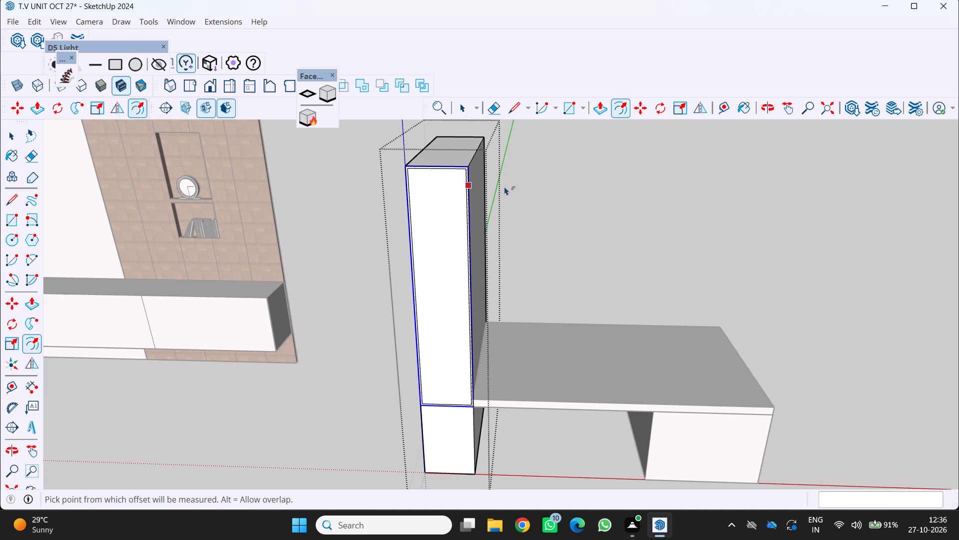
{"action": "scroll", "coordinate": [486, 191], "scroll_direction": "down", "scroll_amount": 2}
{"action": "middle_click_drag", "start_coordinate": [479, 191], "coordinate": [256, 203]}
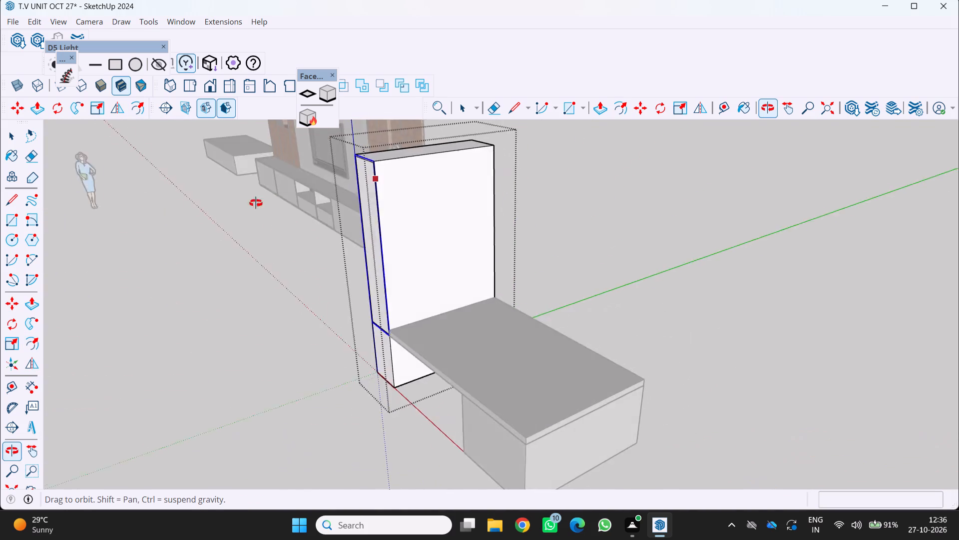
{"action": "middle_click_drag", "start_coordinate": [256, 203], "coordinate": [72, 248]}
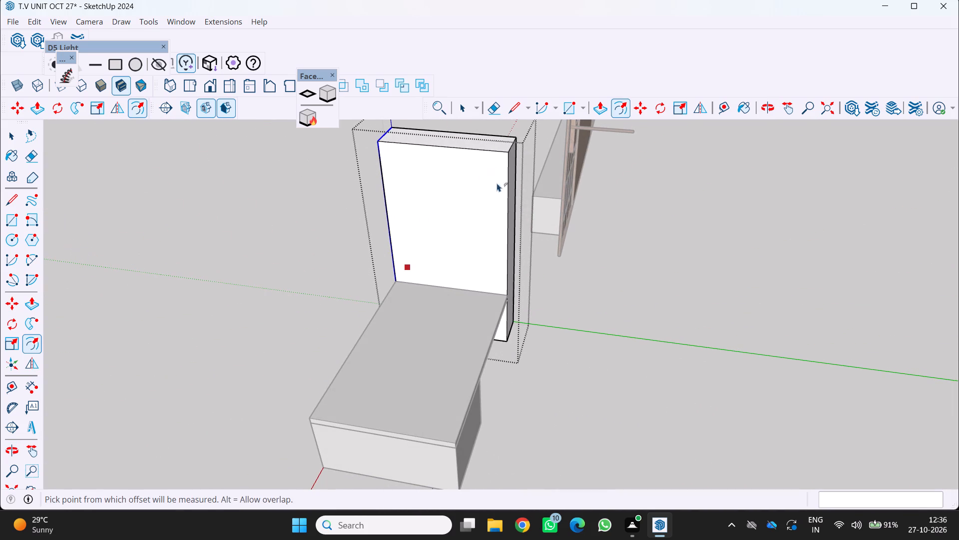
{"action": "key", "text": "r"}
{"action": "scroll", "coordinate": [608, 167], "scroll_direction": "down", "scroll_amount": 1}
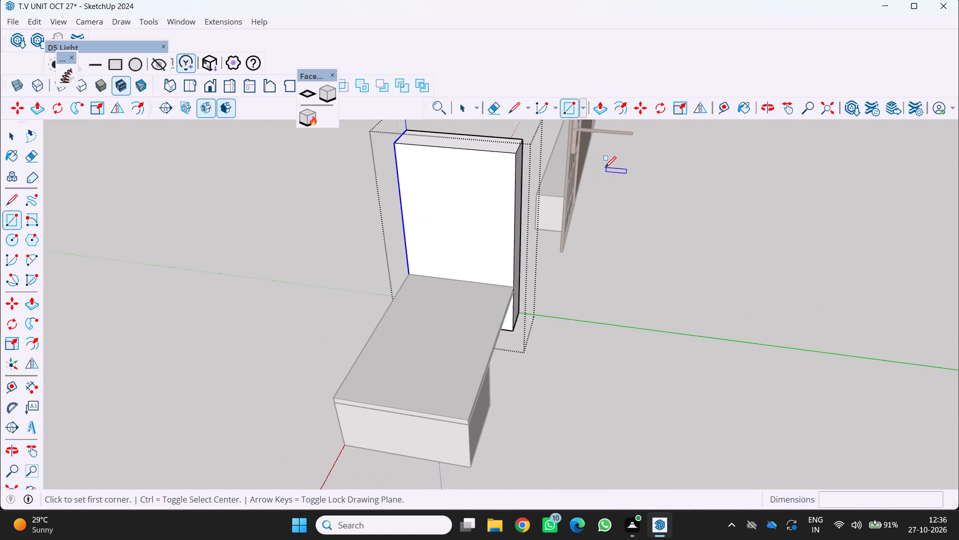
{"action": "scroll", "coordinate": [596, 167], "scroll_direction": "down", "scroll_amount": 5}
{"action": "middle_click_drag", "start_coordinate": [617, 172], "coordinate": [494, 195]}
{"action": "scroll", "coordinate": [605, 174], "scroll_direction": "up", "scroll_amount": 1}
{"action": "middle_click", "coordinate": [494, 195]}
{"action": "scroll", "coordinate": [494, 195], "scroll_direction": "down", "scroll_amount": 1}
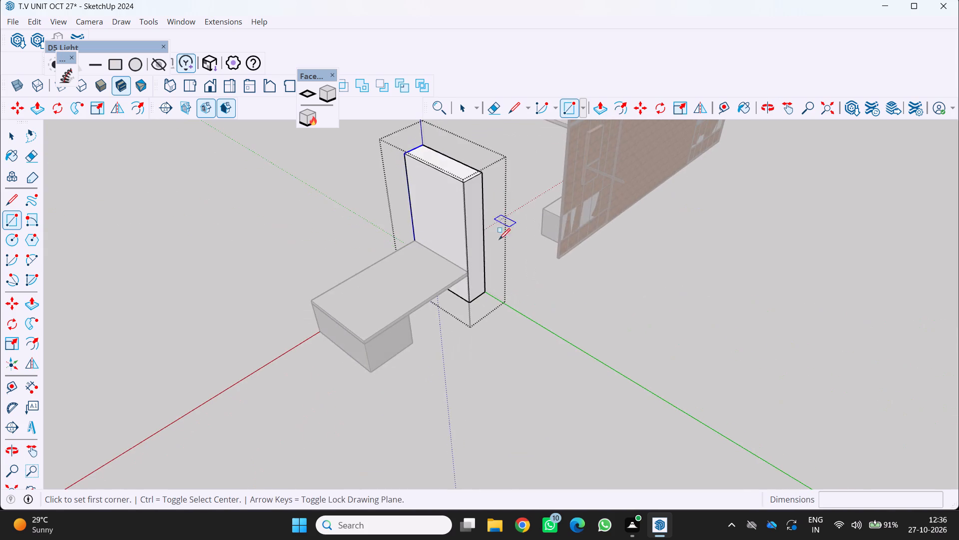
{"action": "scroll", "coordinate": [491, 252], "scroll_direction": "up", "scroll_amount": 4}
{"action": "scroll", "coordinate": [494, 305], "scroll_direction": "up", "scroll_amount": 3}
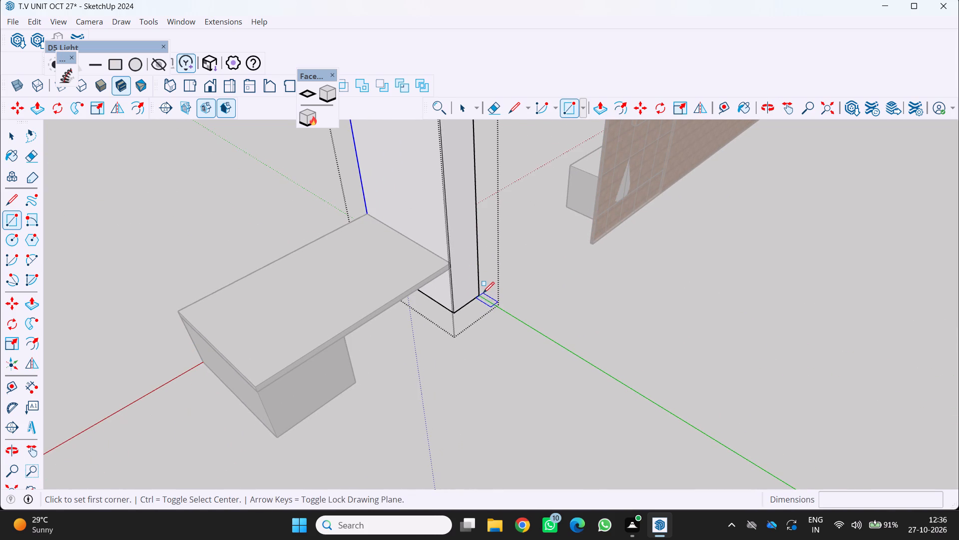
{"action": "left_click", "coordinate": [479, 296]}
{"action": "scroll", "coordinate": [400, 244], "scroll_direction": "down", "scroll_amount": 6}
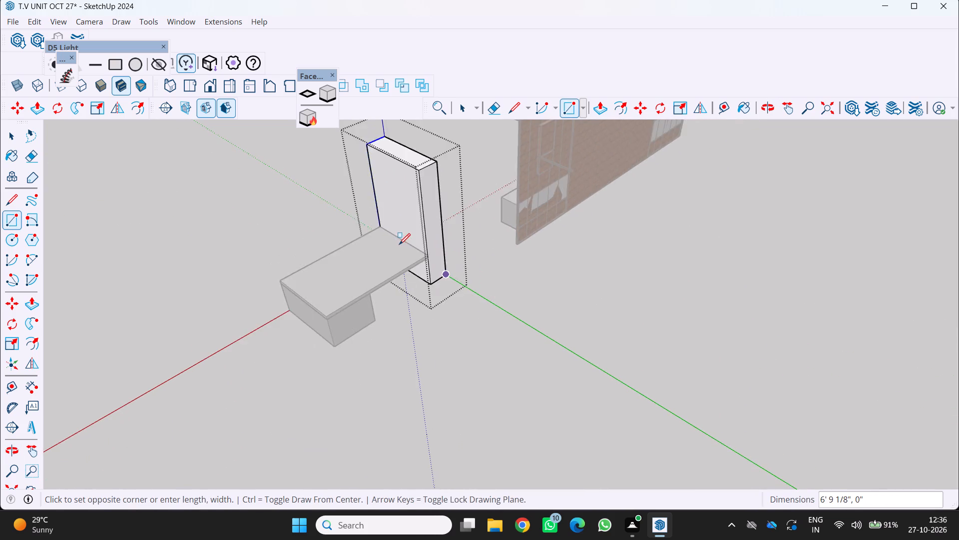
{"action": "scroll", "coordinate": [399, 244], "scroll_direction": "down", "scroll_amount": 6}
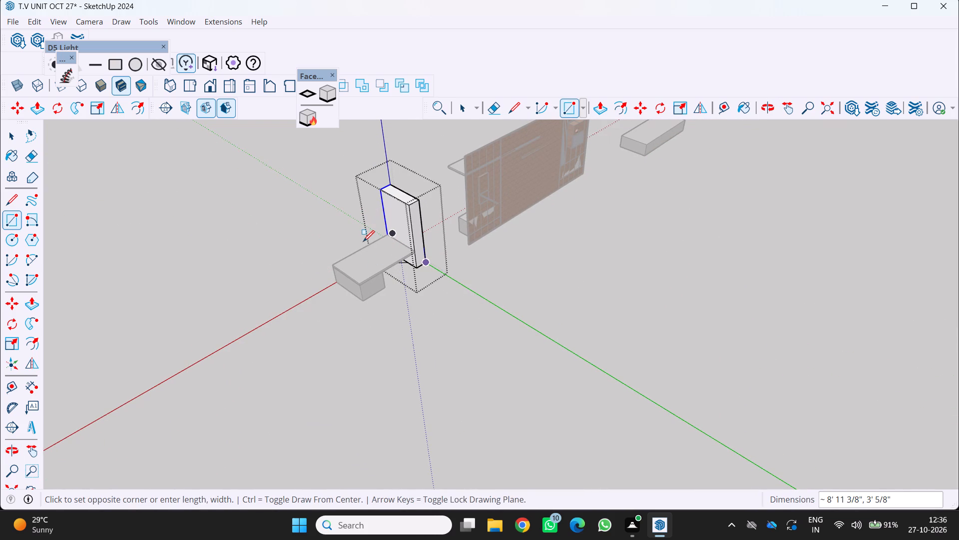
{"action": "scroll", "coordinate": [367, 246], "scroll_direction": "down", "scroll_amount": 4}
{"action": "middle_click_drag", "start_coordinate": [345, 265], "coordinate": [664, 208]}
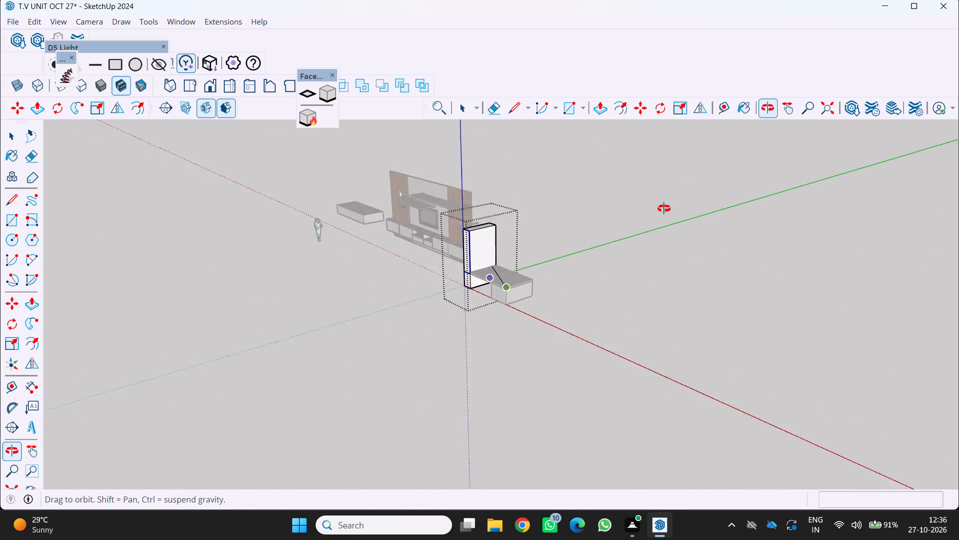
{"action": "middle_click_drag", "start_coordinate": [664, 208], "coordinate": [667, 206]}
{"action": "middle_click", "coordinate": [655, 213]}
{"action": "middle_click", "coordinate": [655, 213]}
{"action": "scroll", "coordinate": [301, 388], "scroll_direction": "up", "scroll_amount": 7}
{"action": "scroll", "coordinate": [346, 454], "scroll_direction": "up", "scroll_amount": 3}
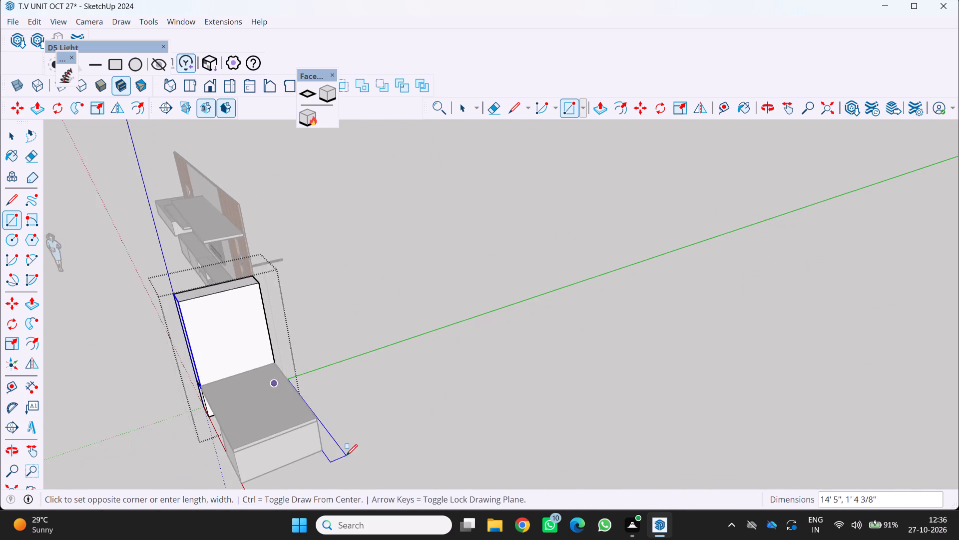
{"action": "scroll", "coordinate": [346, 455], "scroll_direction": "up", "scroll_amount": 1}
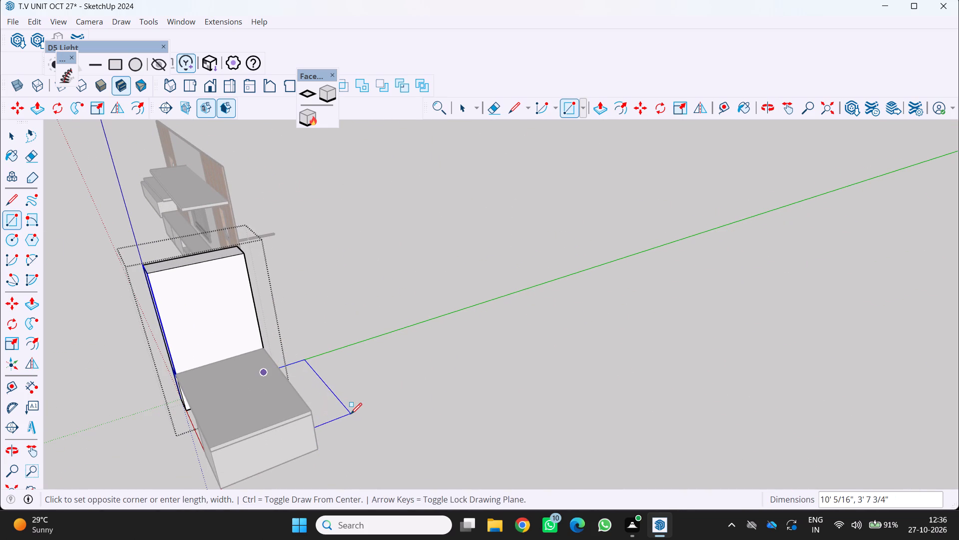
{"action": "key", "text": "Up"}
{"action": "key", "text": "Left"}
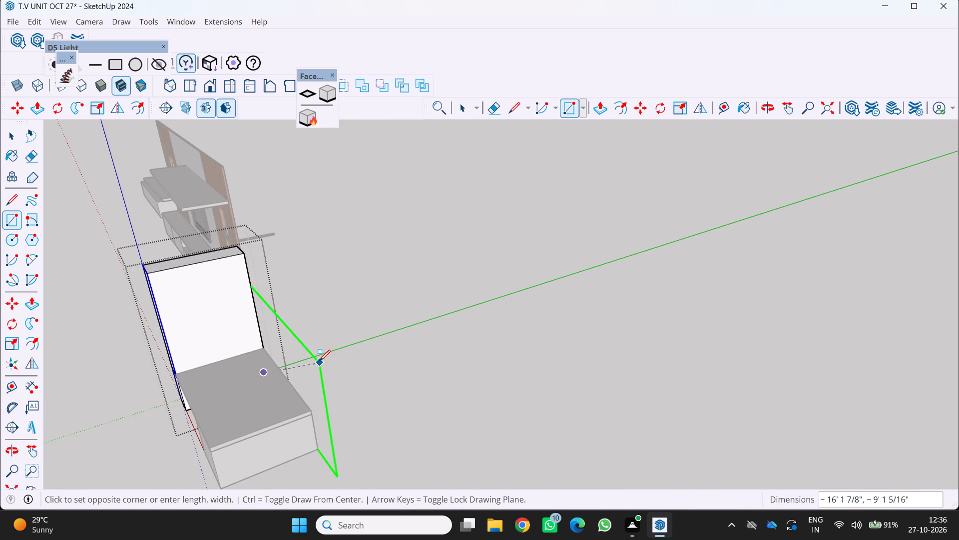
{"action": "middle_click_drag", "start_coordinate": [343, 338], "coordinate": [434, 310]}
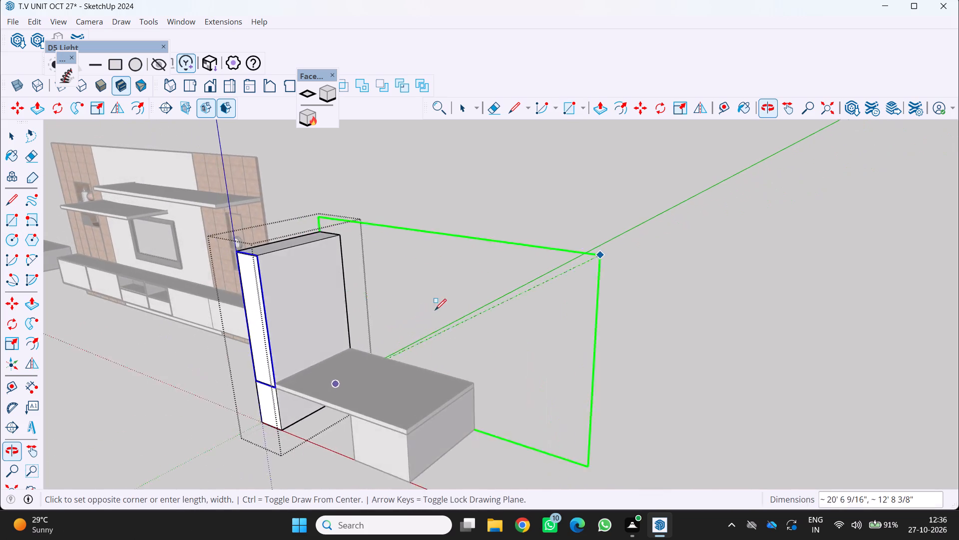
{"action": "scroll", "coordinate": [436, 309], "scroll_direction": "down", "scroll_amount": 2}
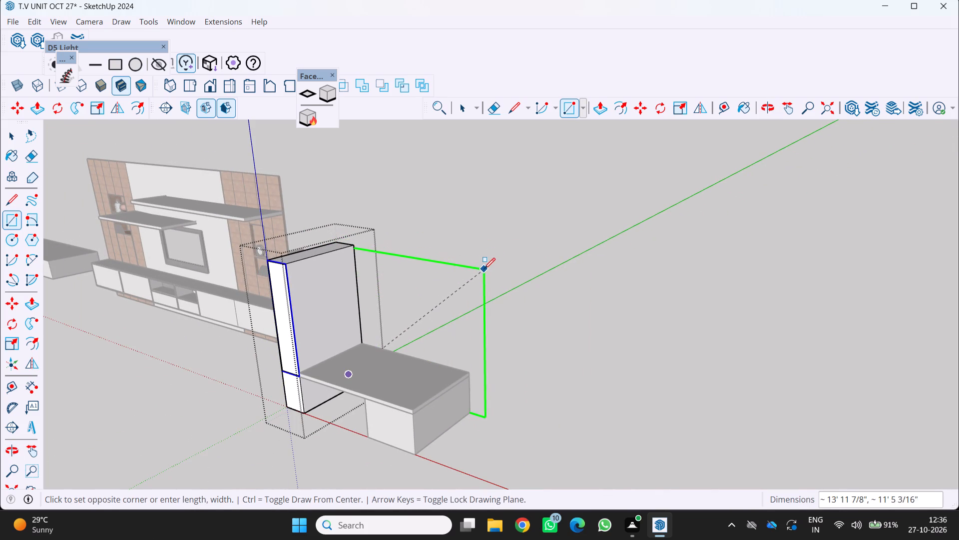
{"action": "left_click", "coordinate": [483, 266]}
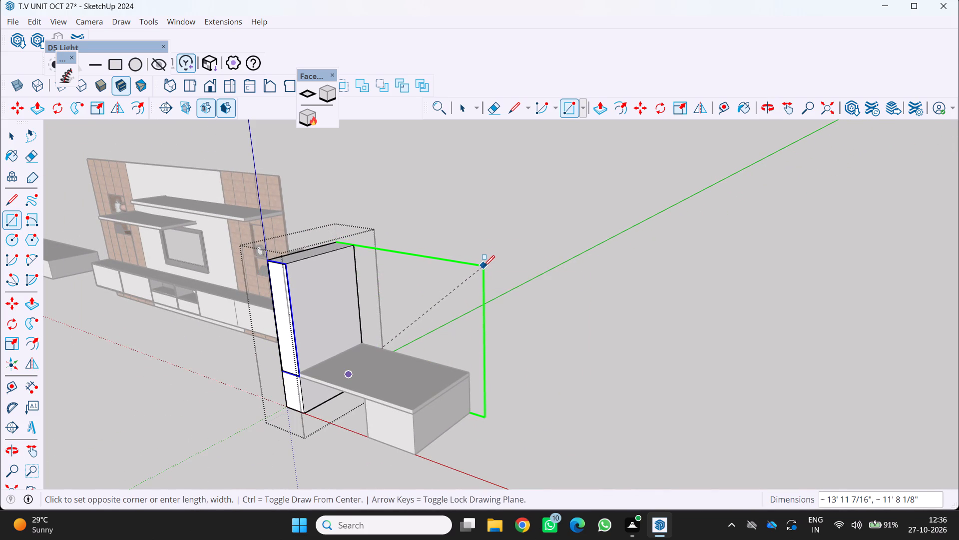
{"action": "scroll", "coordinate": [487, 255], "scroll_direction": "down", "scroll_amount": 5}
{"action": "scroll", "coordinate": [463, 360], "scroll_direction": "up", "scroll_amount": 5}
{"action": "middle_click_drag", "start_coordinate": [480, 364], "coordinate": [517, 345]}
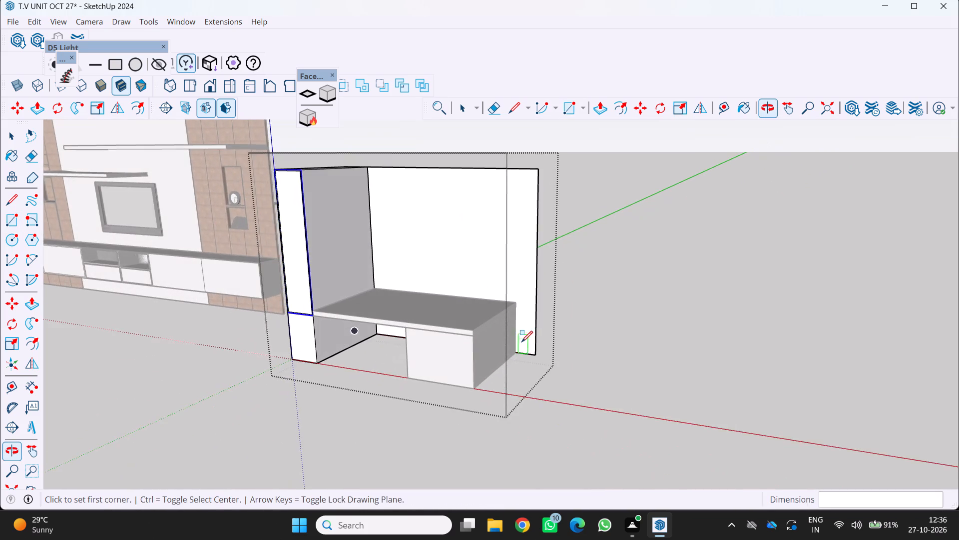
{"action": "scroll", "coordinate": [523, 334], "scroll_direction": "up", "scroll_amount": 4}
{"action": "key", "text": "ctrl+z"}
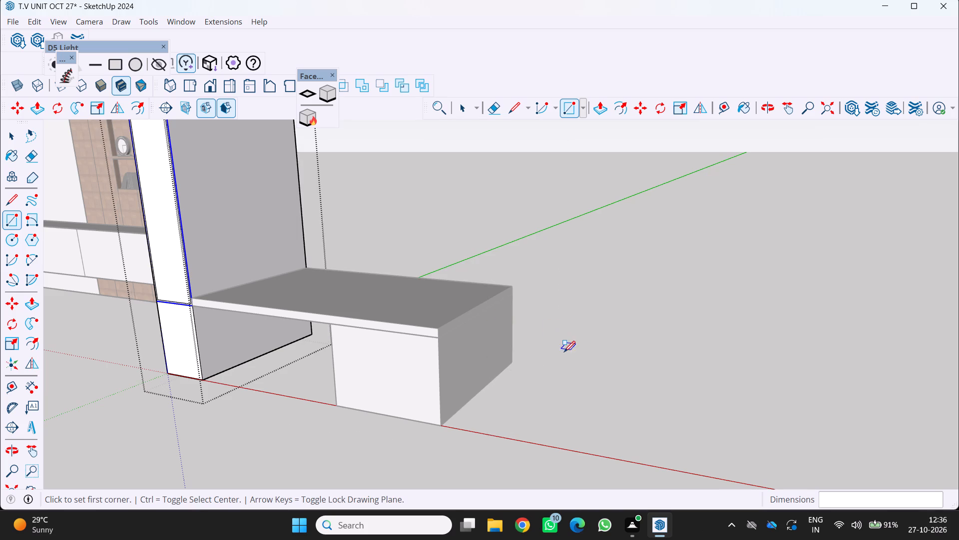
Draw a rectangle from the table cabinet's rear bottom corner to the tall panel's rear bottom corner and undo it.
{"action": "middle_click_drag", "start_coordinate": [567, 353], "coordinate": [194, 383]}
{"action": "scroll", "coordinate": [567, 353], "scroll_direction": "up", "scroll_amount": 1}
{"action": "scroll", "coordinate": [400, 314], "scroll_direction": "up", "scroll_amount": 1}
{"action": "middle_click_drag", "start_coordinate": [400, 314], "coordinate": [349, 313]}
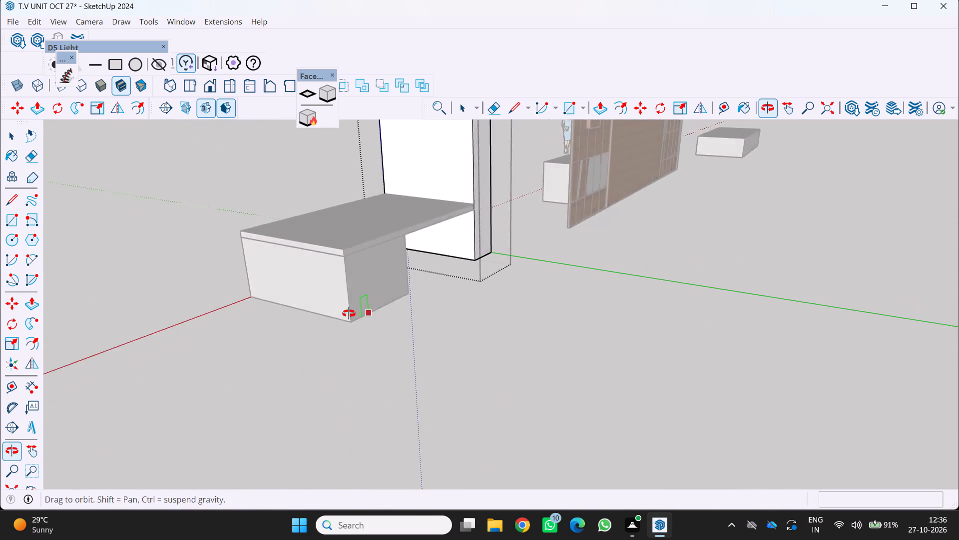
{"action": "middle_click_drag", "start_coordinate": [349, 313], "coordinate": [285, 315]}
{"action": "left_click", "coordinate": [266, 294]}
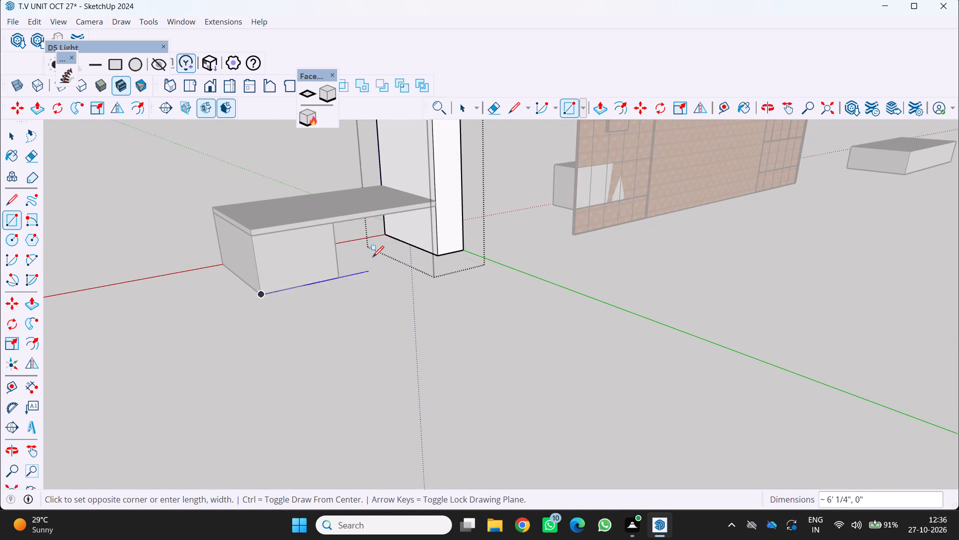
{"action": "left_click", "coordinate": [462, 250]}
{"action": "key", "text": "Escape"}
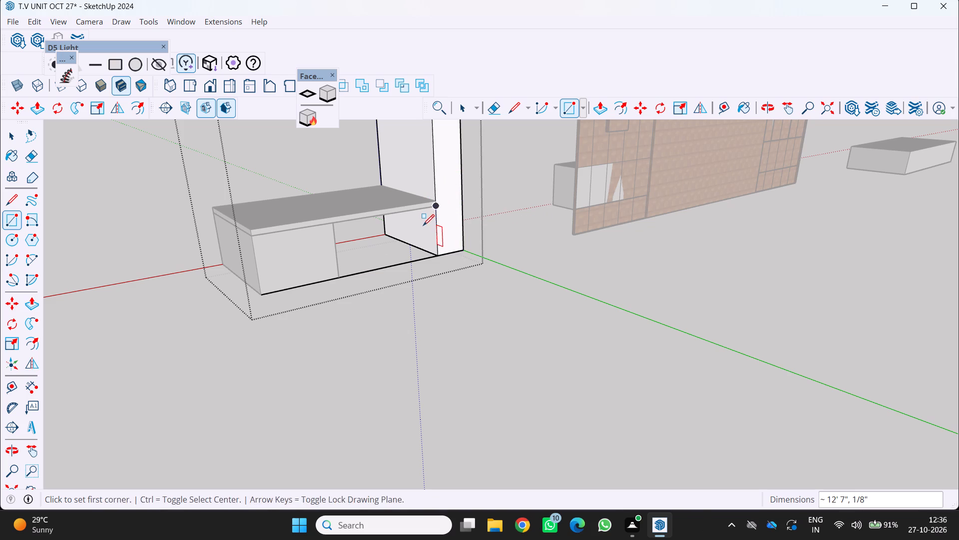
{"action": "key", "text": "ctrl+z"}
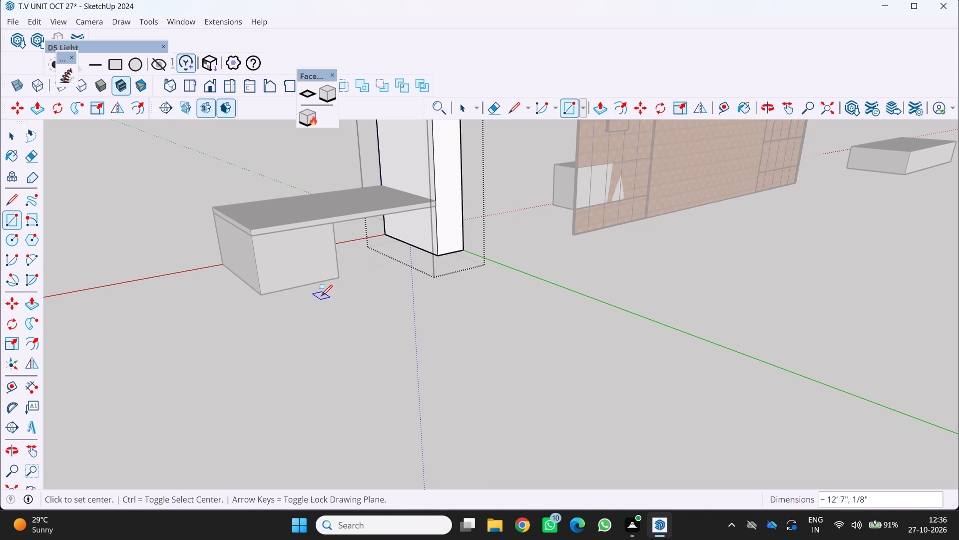
Draw a vertical back rectangle about 12' 7" by 11' 8" from the cabinet's rear bottom corner to the tall panel's rear top corner.
{"action": "key", "text": "r"}
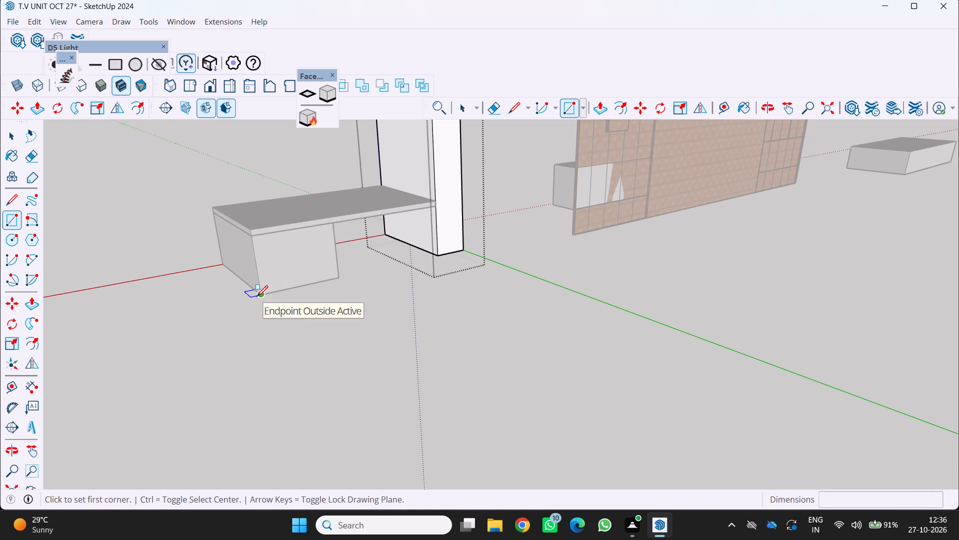
{"action": "left_click", "coordinate": [257, 296]}
{"action": "scroll", "coordinate": [379, 226], "scroll_direction": "down", "scroll_amount": 4}
{"action": "scroll", "coordinate": [403, 181], "scroll_direction": "down", "scroll_amount": 10}
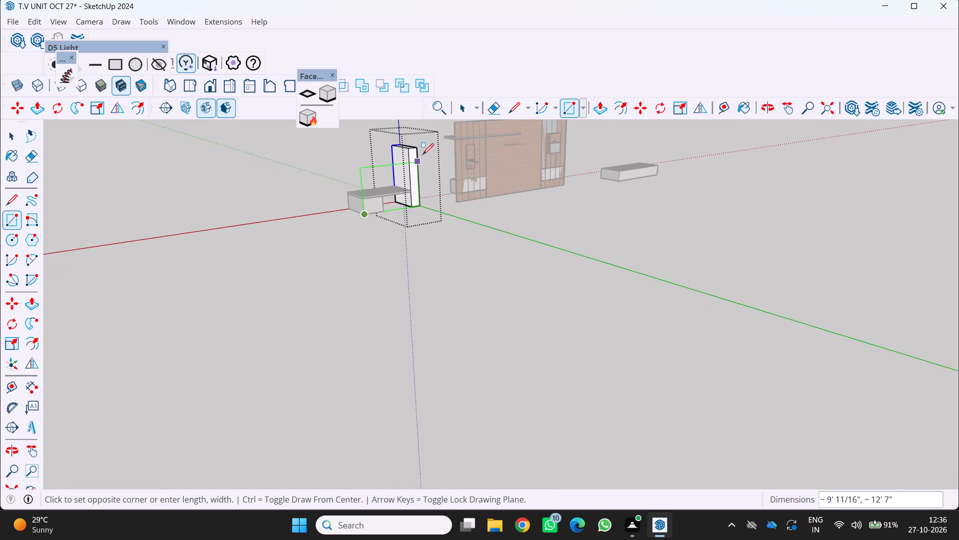
{"action": "scroll", "coordinate": [426, 147], "scroll_direction": "up", "scroll_amount": 15}
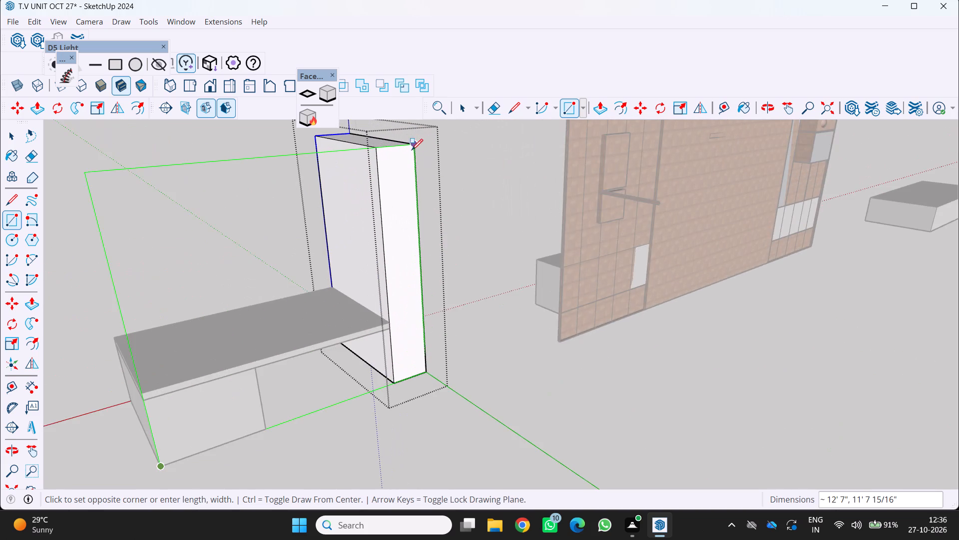
{"action": "scroll", "coordinate": [410, 149], "scroll_direction": "up", "scroll_amount": 3}
{"action": "left_click", "coordinate": [415, 145]}
{"action": "scroll", "coordinate": [414, 148], "scroll_direction": "down", "scroll_amount": 8}
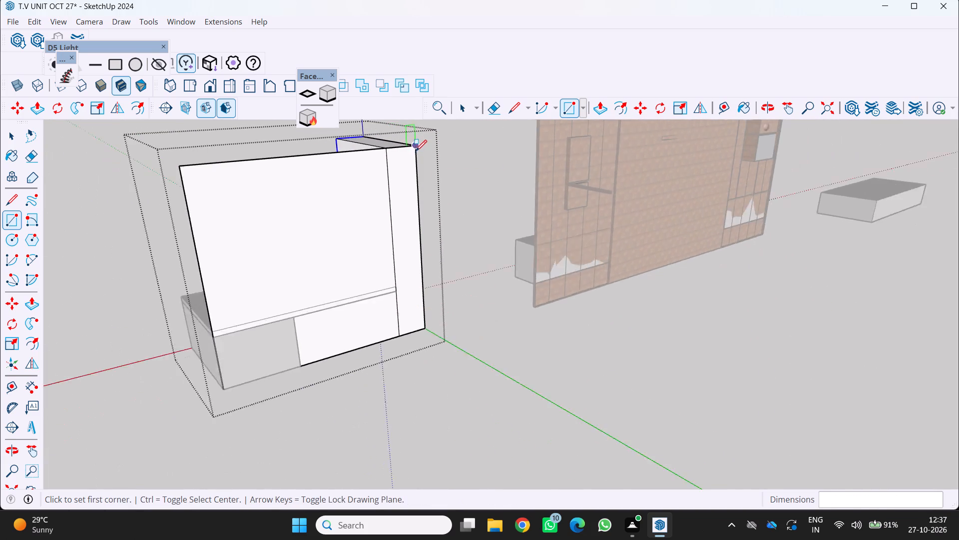
Reverse the new back face so its front side faces the table.
{"action": "scroll", "coordinate": [416, 151], "scroll_direction": "down", "scroll_amount": 1}
{"action": "scroll", "coordinate": [233, 301], "scroll_direction": "down", "scroll_amount": 5}
{"action": "middle_click_drag", "start_coordinate": [226, 308], "coordinate": [678, 296]}
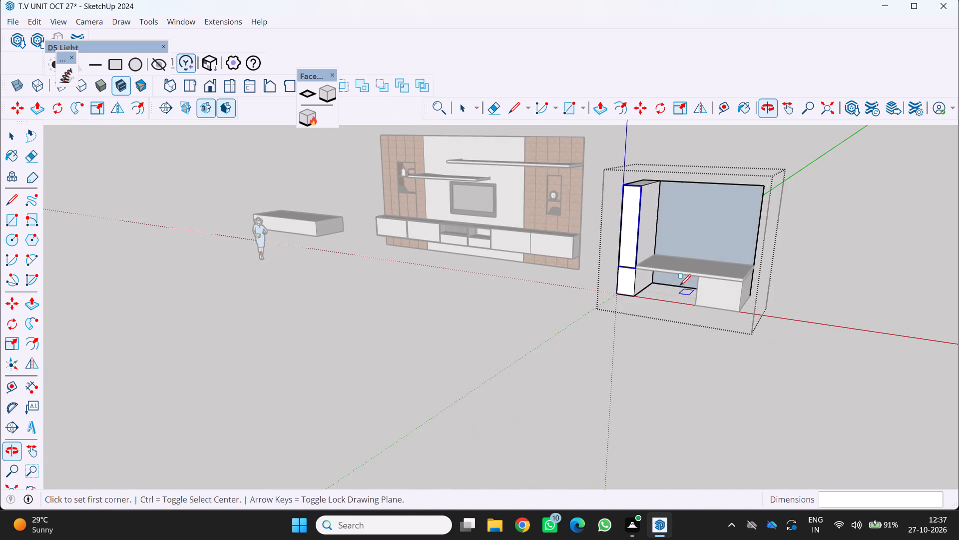
{"action": "scroll", "coordinate": [669, 230], "scroll_direction": "up", "scroll_amount": 5}
{"action": "key", "text": "space"}
{"action": "left_click", "coordinate": [703, 220]}
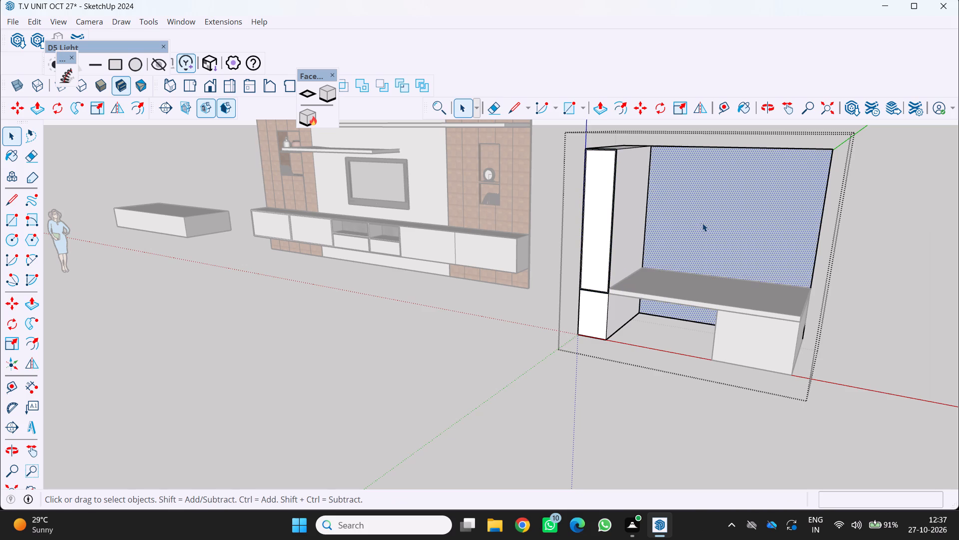
{"action": "right_click", "coordinate": [702, 223]}
{"action": "left_click", "coordinate": [729, 357]}
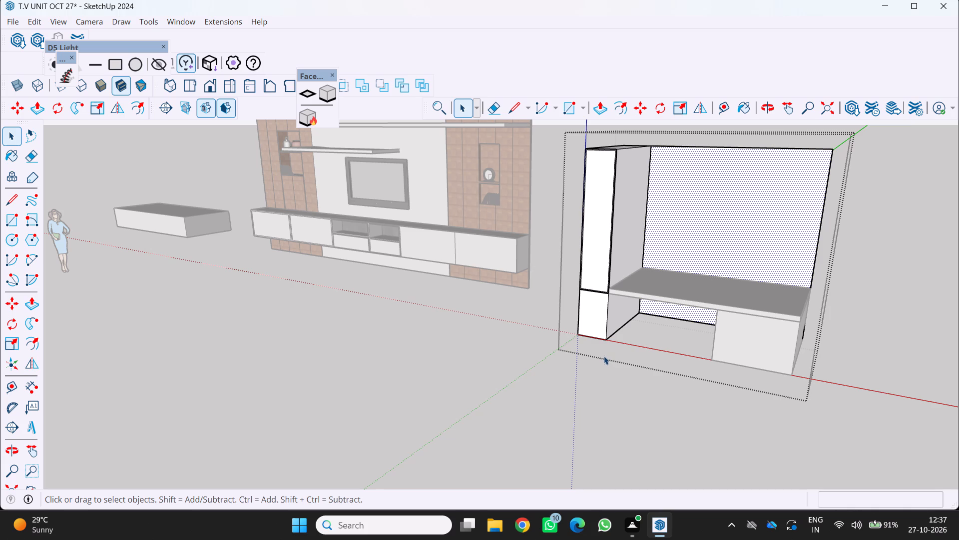
Group the back face behind the table together with its boundary edges.
{"action": "scroll", "coordinate": [587, 351], "scroll_direction": "down", "scroll_amount": 2}
{"action": "scroll", "coordinate": [668, 286], "scroll_direction": "up", "scroll_amount": 2}
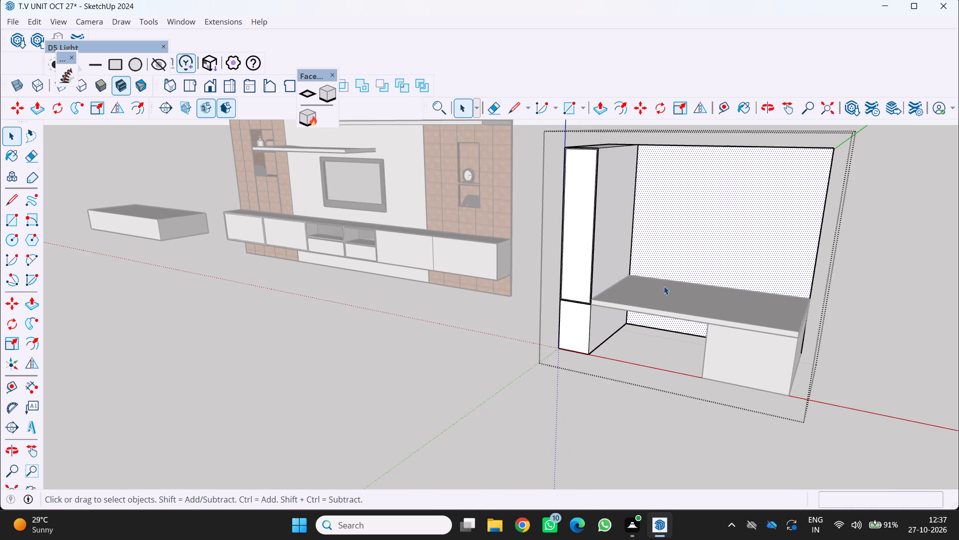
{"action": "scroll", "coordinate": [711, 281], "scroll_direction": "down", "scroll_amount": 3}
{"action": "triple_click", "coordinate": [714, 261]}
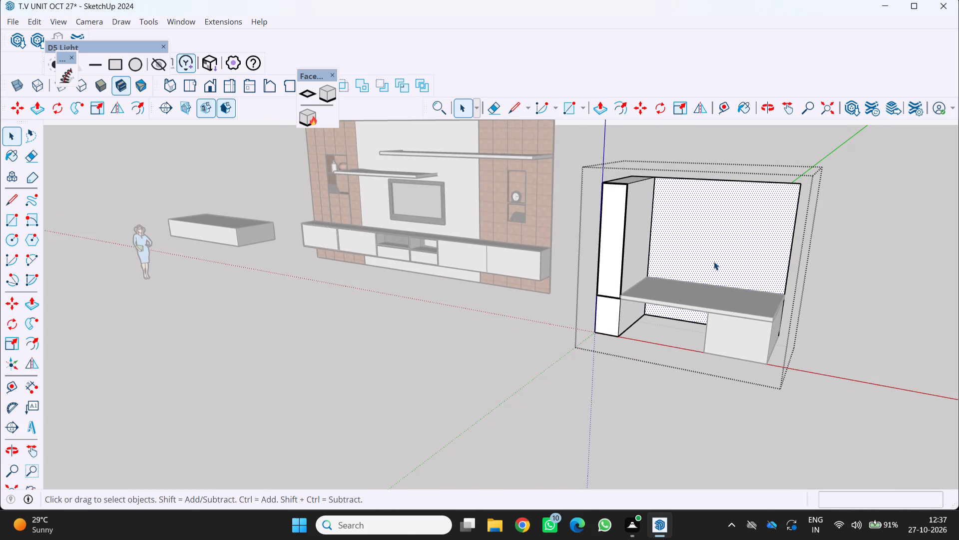
{"action": "left_click", "coordinate": [713, 261]}
{"action": "triple_click", "coordinate": [712, 261]}
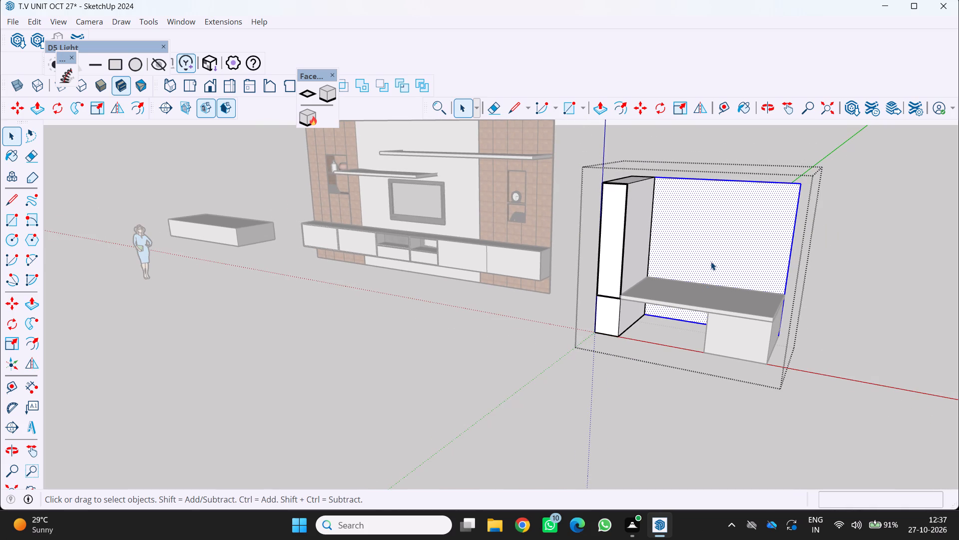
{"action": "left_click", "coordinate": [711, 261]}
{"action": "scroll", "coordinate": [709, 261], "scroll_direction": "down", "scroll_amount": 1}
{"action": "middle_click_drag", "start_coordinate": [707, 264], "coordinate": [414, 329]}
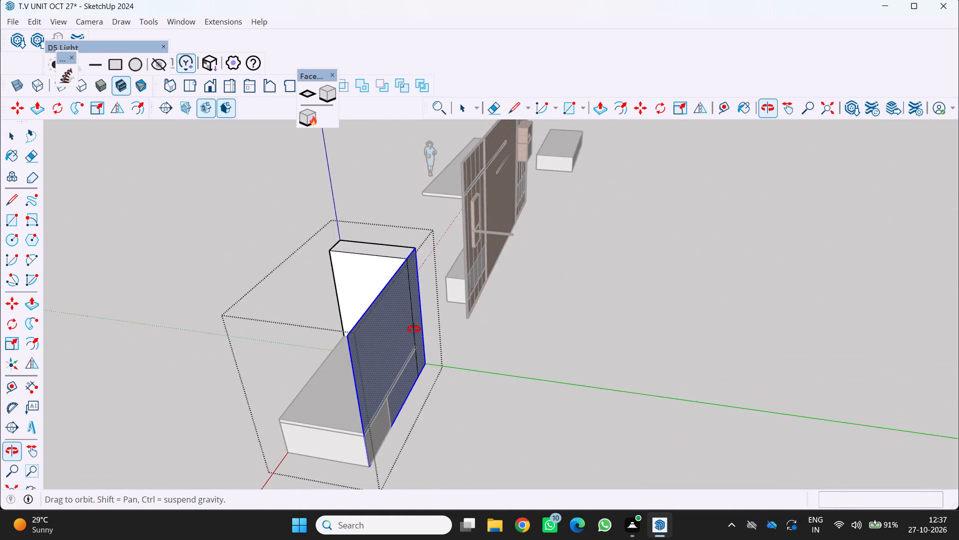
{"action": "middle_click_drag", "start_coordinate": [414, 329], "coordinate": [678, 303]}
{"action": "triple_click", "coordinate": [710, 278]}
{"action": "double_click", "coordinate": [711, 278]}
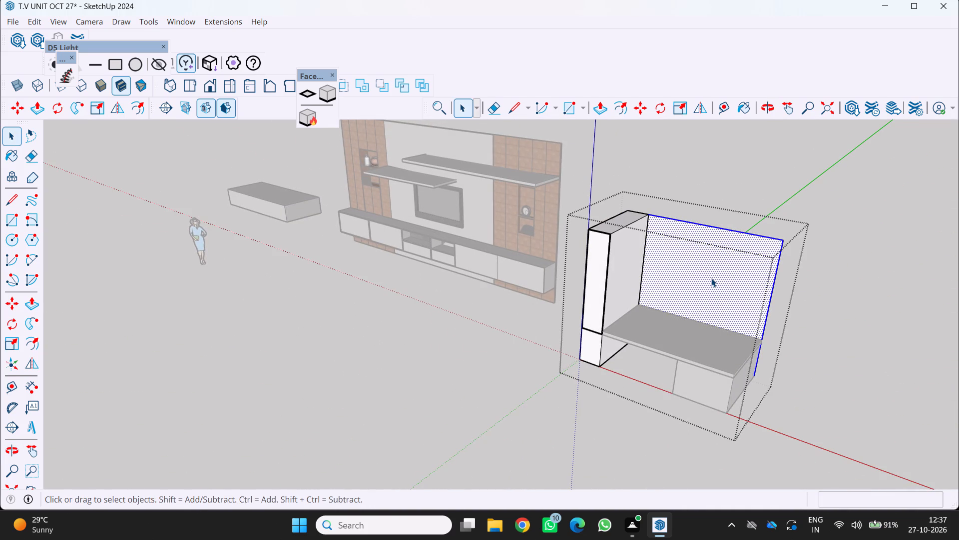
{"action": "right_click", "coordinate": [707, 278]}
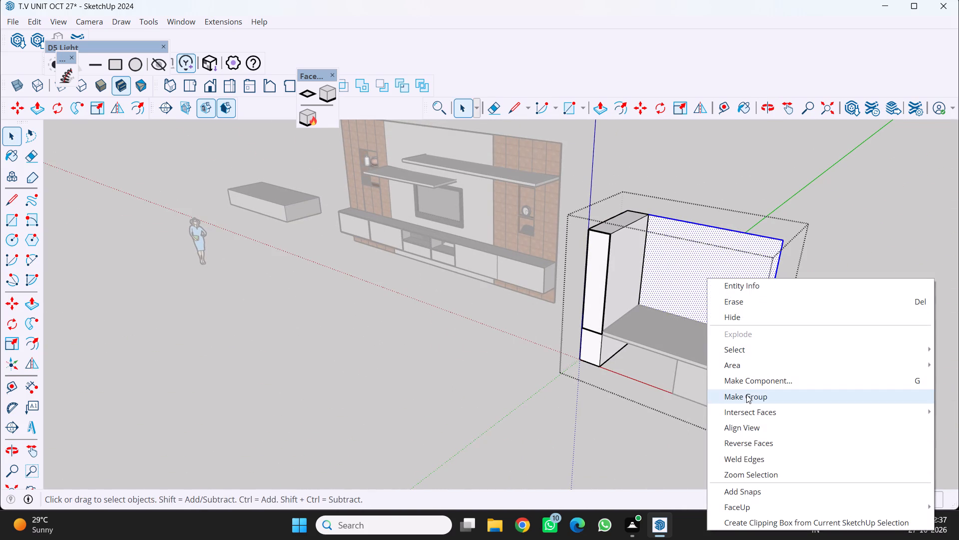
{"action": "left_click", "coordinate": [747, 395]}
Draw an upper rectangle on the back panel, starting at the tall panel's rear top corner beside the table.
{"action": "scroll", "coordinate": [714, 353], "scroll_direction": "down", "scroll_amount": 4}
{"action": "middle_click_drag", "start_coordinate": [697, 356], "coordinate": [702, 344]}
{"action": "scroll", "coordinate": [701, 344], "scroll_direction": "up", "scroll_amount": 1}
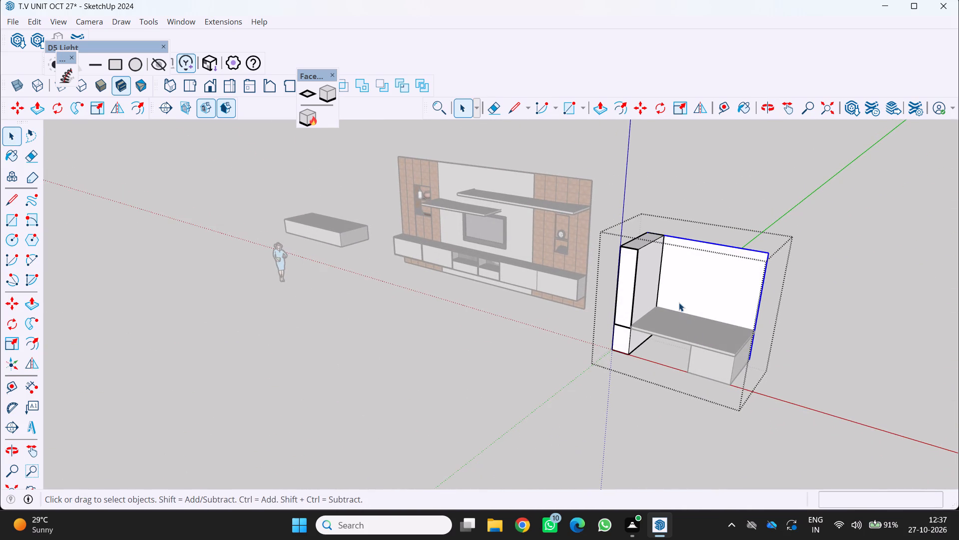
{"action": "scroll", "coordinate": [717, 259], "scroll_direction": "up", "scroll_amount": 2}
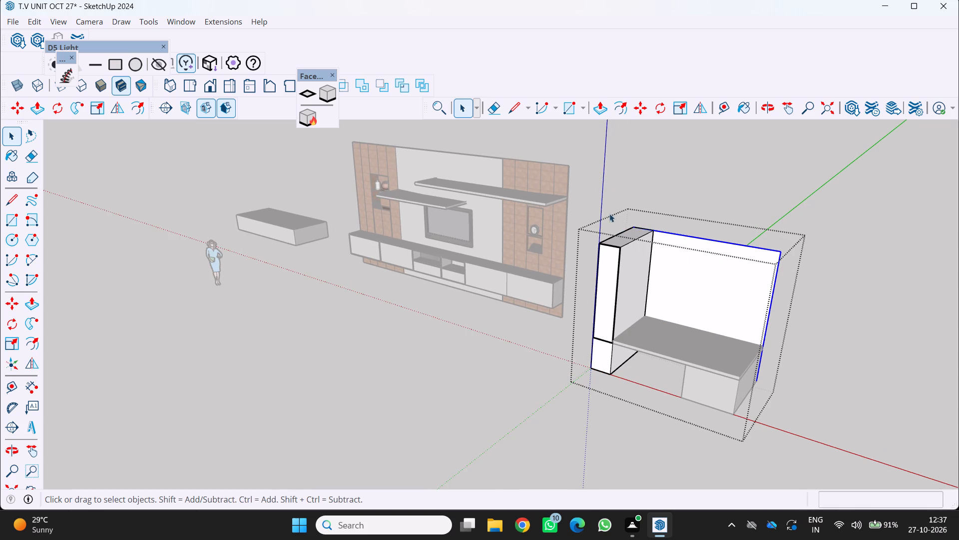
{"action": "scroll", "coordinate": [610, 159], "scroll_direction": "up", "scroll_amount": 3}
{"action": "scroll", "coordinate": [686, 272], "scroll_direction": "up", "scroll_amount": 5}
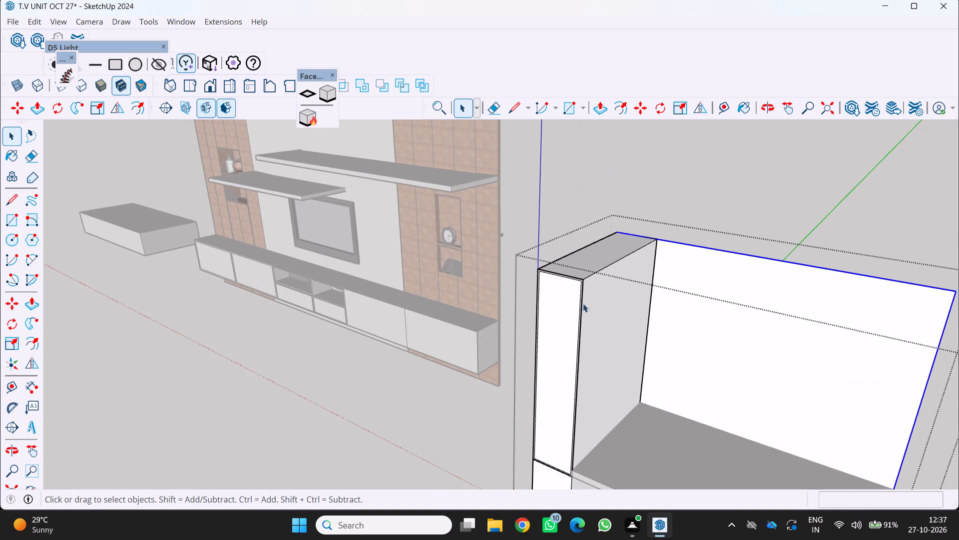
{"action": "left_click_drag", "start_coordinate": [10, 222], "coordinate": [19, 227]}
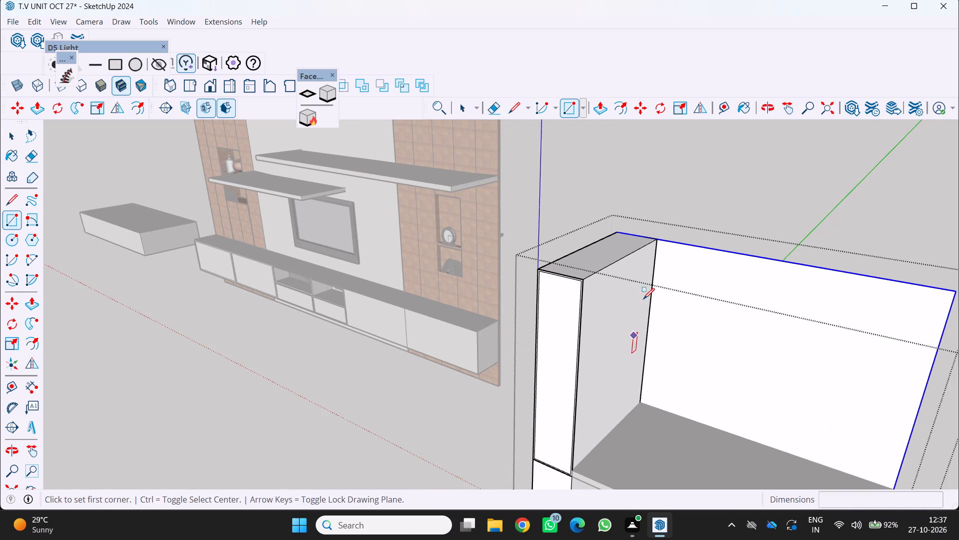
{"action": "scroll", "coordinate": [647, 288], "scroll_direction": "up", "scroll_amount": 5}
{"action": "scroll", "coordinate": [653, 243], "scroll_direction": "up", "scroll_amount": 3}
{"action": "left_click", "coordinate": [654, 231]}
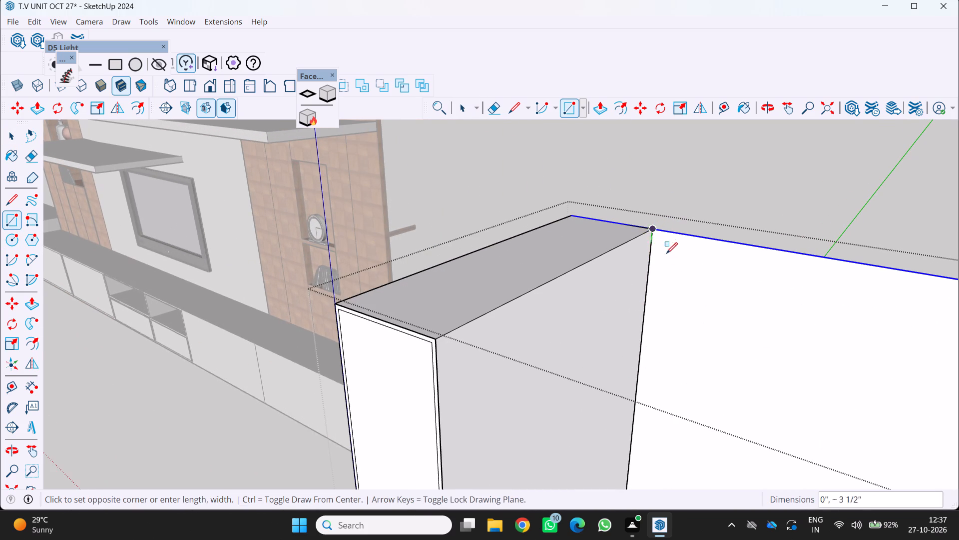
{"action": "scroll", "coordinate": [667, 262], "scroll_direction": "down", "scroll_amount": 5}
{"action": "scroll", "coordinate": [724, 339], "scroll_direction": "down", "scroll_amount": 3}
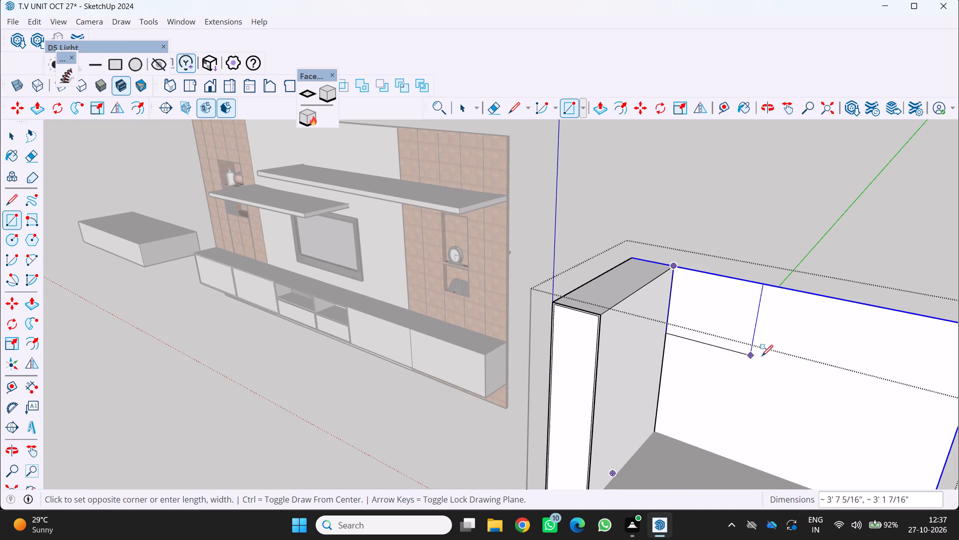
{"action": "left_click", "coordinate": [776, 352]}
Draw a narrow rectangle about 1' 11" by 5' 7" beside the tall panel, from the upper rectangle's lower corner to the tabletop.
{"action": "scroll", "coordinate": [753, 357], "scroll_direction": "down", "scroll_amount": 5}
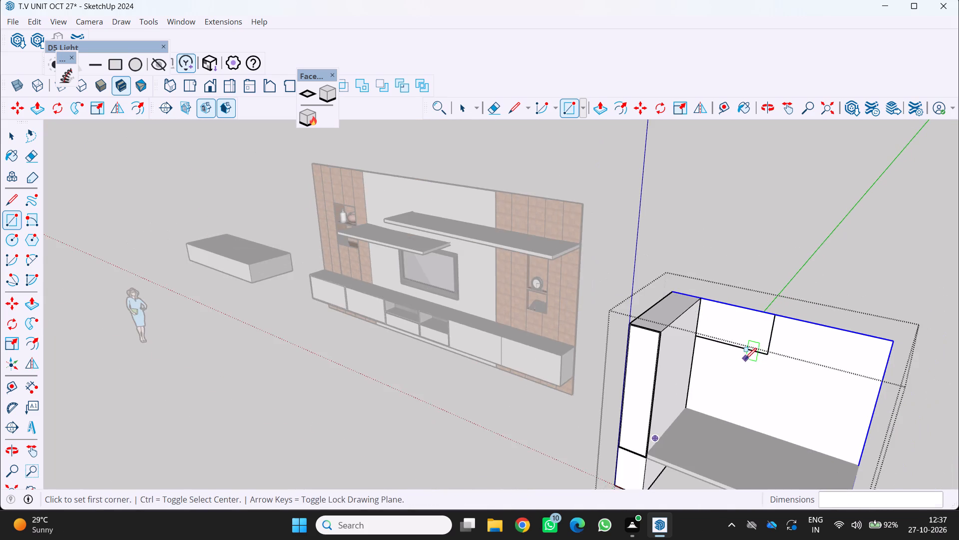
{"action": "middle_click_drag", "start_coordinate": [744, 359], "coordinate": [776, 332]}
{"action": "scroll", "coordinate": [741, 355], "scroll_direction": "up", "scroll_amount": 1}
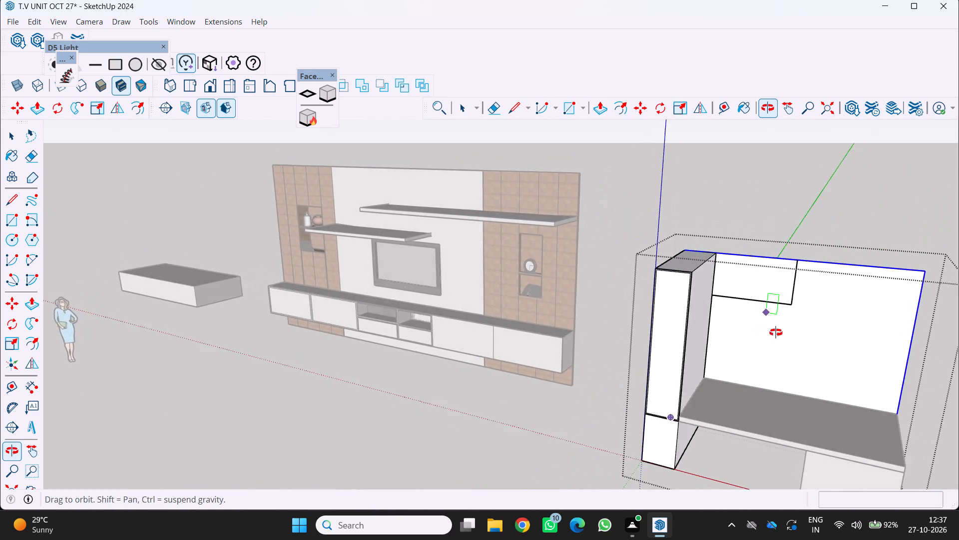
{"action": "middle_click_drag", "start_coordinate": [776, 332], "coordinate": [789, 340]}
{"action": "middle_click", "coordinate": [789, 340]}
{"action": "middle_click_drag", "start_coordinate": [784, 335], "coordinate": [762, 323]}
{"action": "middle_click", "coordinate": [762, 323]}
{"action": "middle_click", "coordinate": [758, 320]}
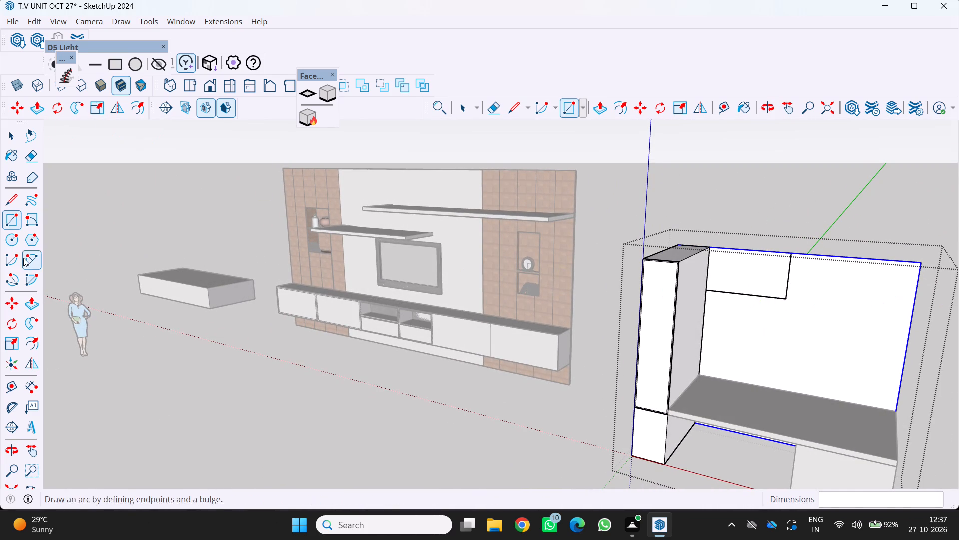
{"action": "left_click", "coordinate": [11, 221]}
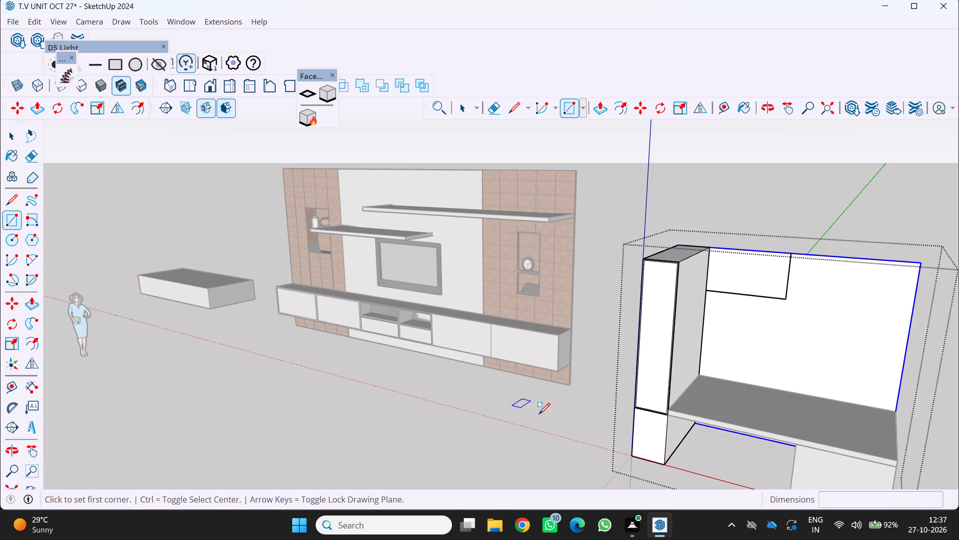
{"action": "left_click", "coordinate": [707, 289]}
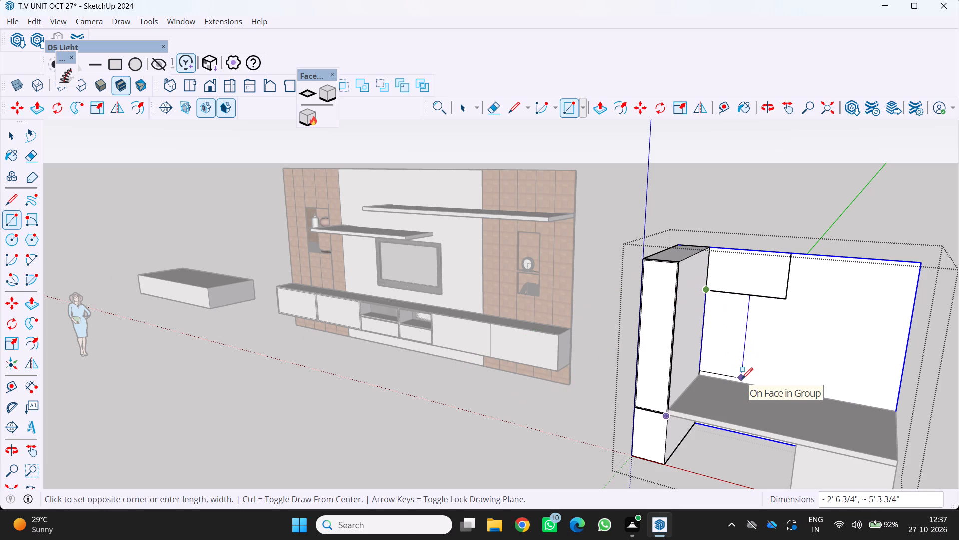
{"action": "scroll", "coordinate": [742, 377], "scroll_direction": "up", "scroll_amount": 3}
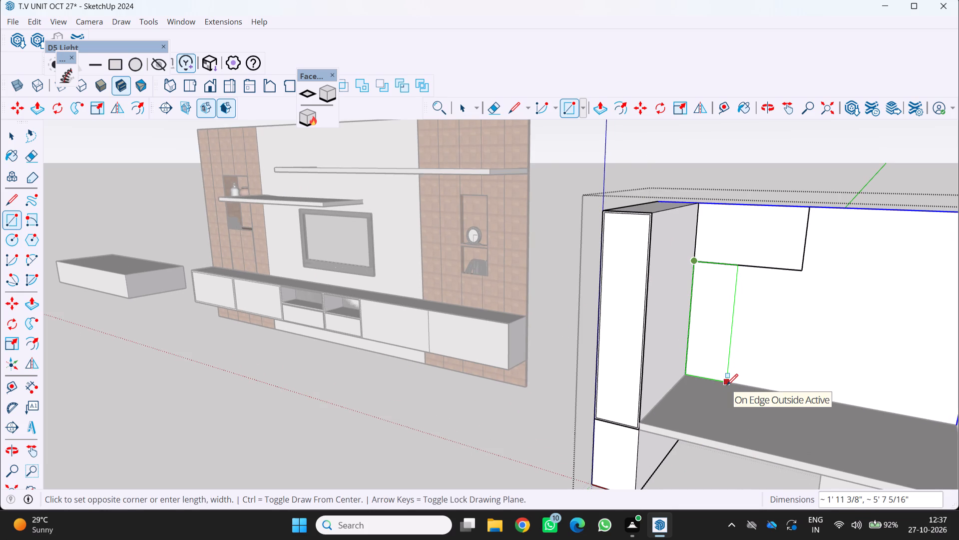
{"action": "left_click", "coordinate": [727, 385]}
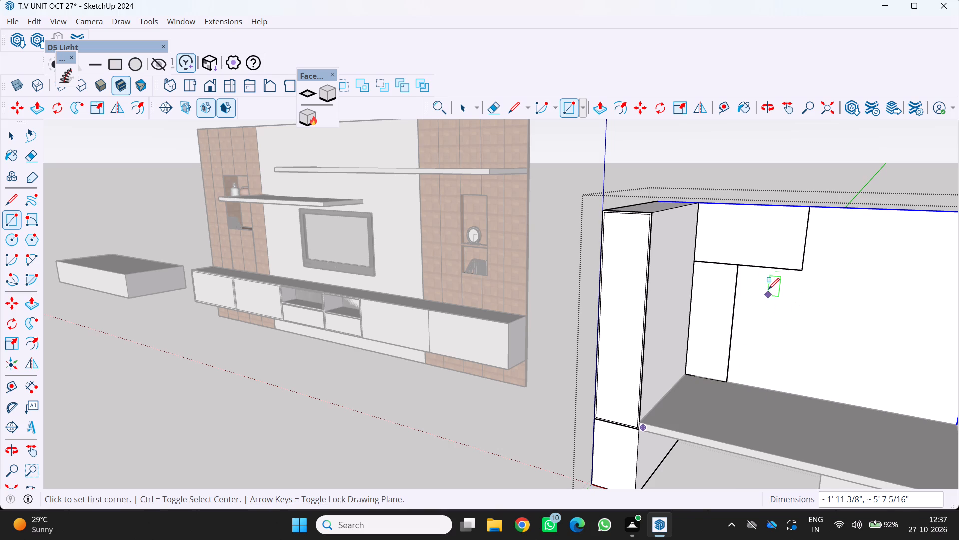
Draw a horizontal rectangle about 4' 9" by 2' 5" from the narrow rectangle's top outer corner, below the upper rectangle.
{"action": "left_click", "coordinate": [734, 268]}
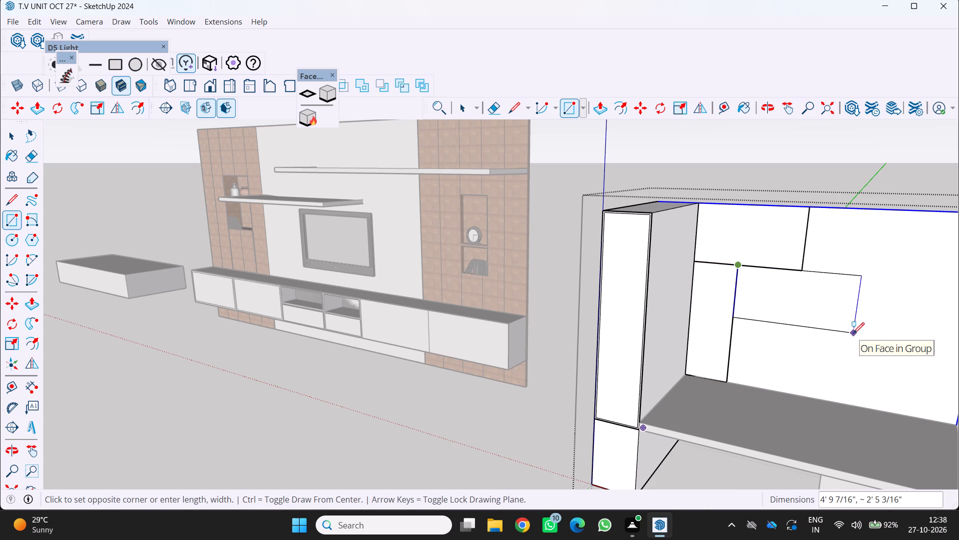
{"action": "left_click", "coordinate": [853, 333]}
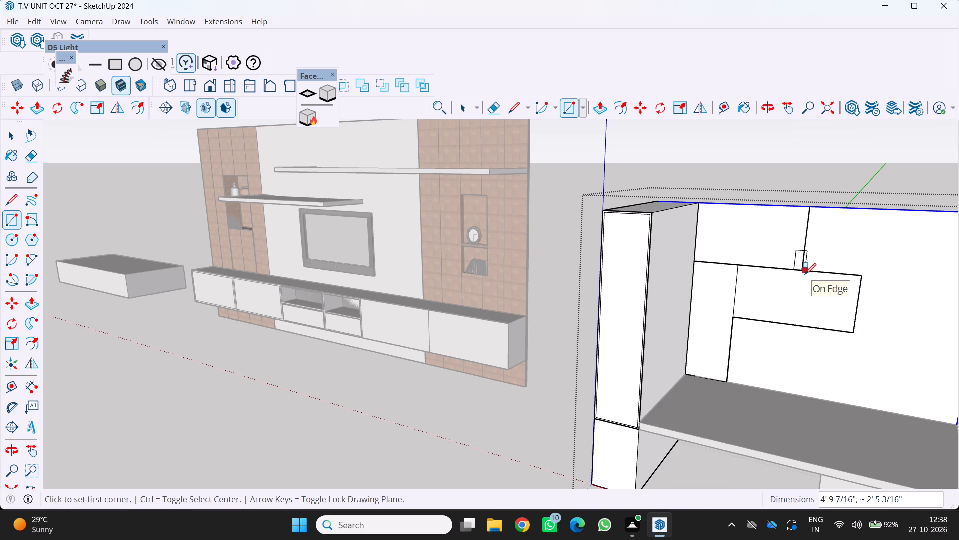
Divide the horizontal rectangle with a vertical line about 2' 5" long, continuing the upper rectangle's outer edge to its bottom edge.
{"action": "left_click", "coordinate": [12, 202]}
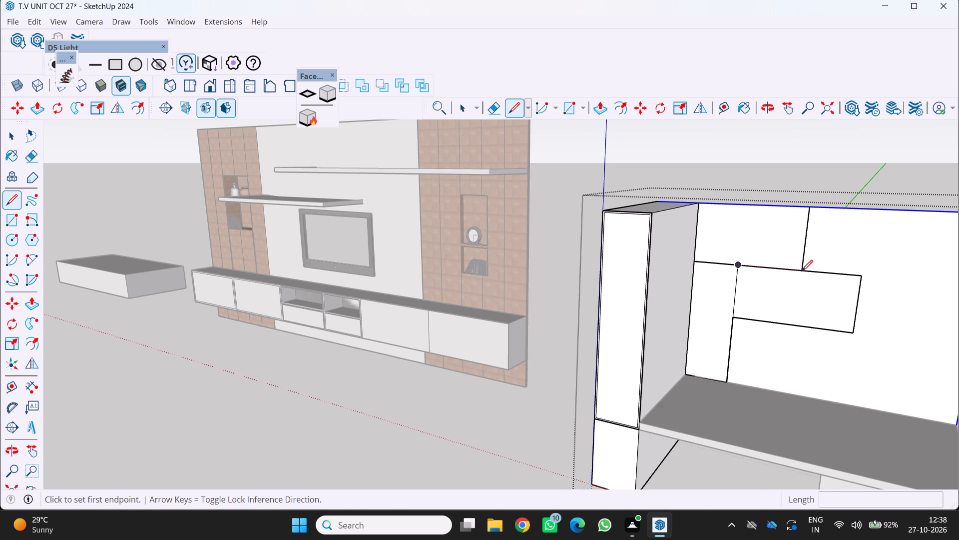
{"action": "scroll", "coordinate": [802, 271], "scroll_direction": "up", "scroll_amount": 5}
{"action": "left_click", "coordinate": [802, 270]}
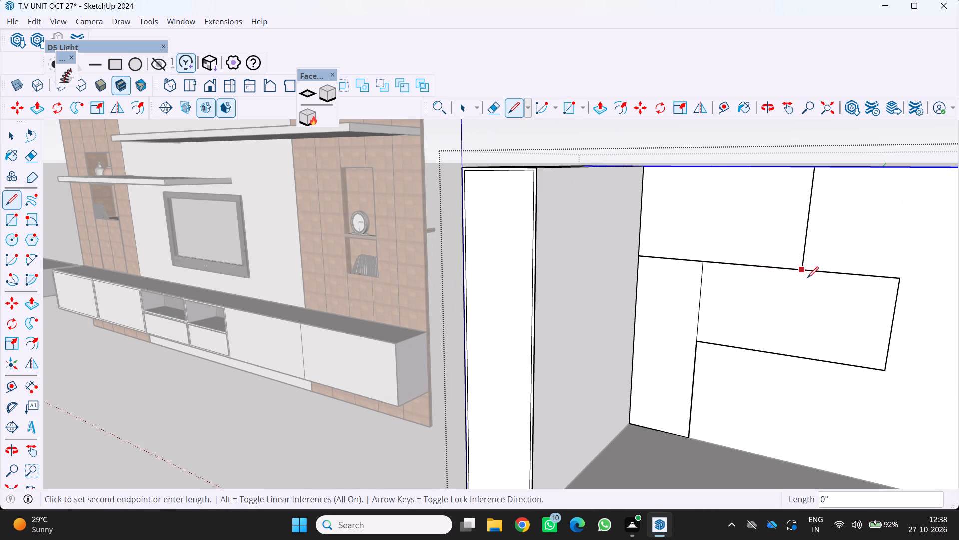
{"action": "left_click", "coordinate": [791, 358]}
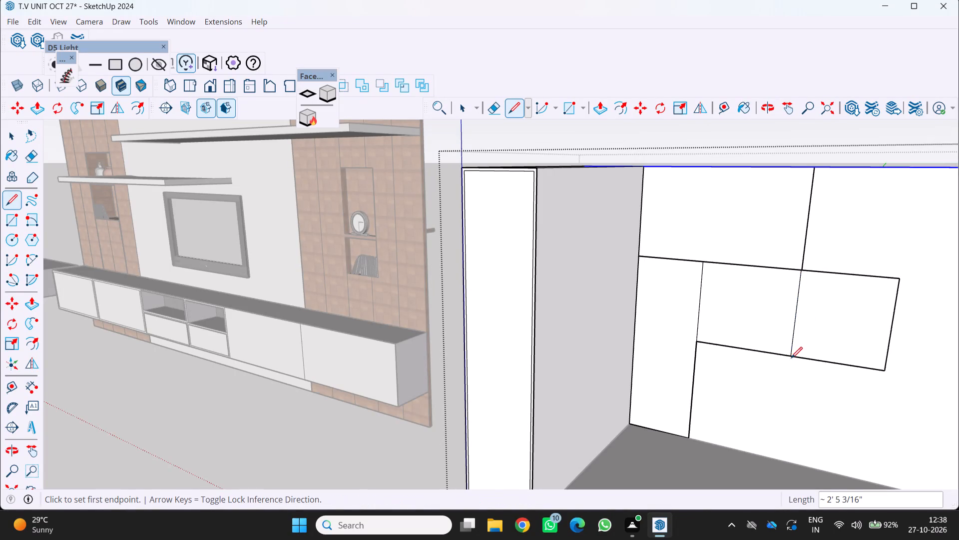
{"action": "scroll", "coordinate": [809, 353], "scroll_direction": "down", "scroll_amount": 9}
{"action": "key", "text": "space"}
{"action": "key", "text": "space"}
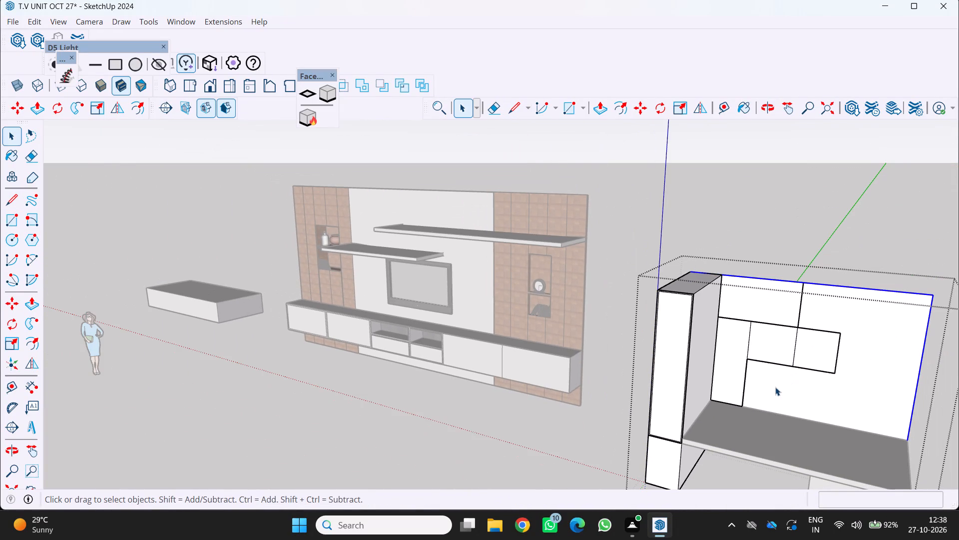
Offset the outline of the narrow rectangle beside the tall panel inward to form a frame.
{"action": "scroll", "coordinate": [778, 360], "scroll_direction": "down", "scroll_amount": 4}
{"action": "scroll", "coordinate": [767, 355], "scroll_direction": "up", "scroll_amount": 1}
{"action": "middle_click_drag", "start_coordinate": [763, 353], "coordinate": [693, 336]}
{"action": "middle_click", "coordinate": [693, 336]}
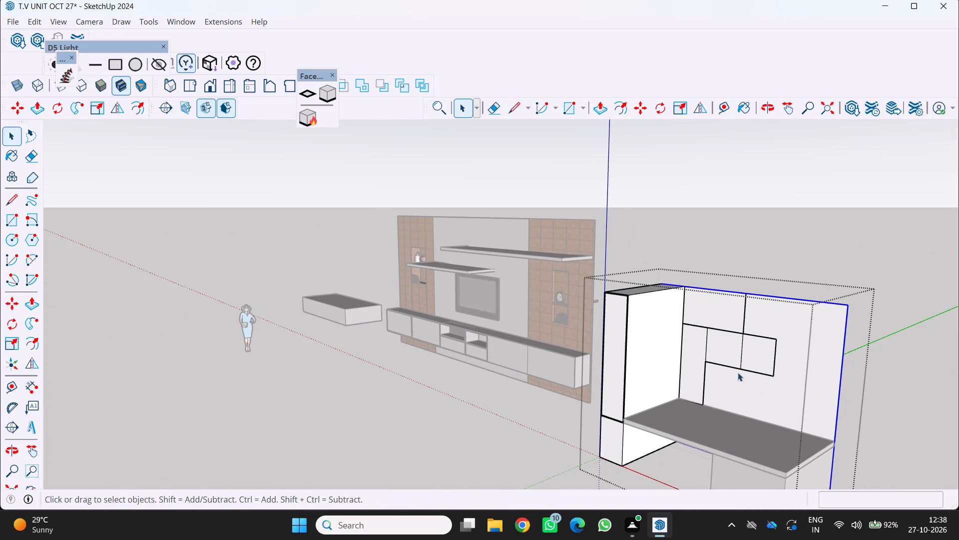
{"action": "key", "text": "space"}
{"action": "scroll", "coordinate": [703, 347], "scroll_direction": "up", "scroll_amount": 4}
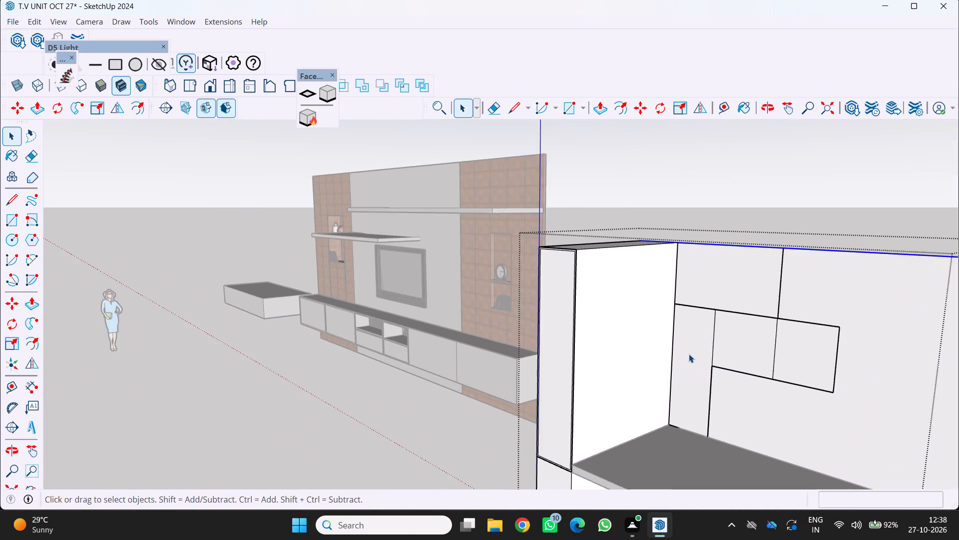
{"action": "scroll", "coordinate": [689, 354], "scroll_direction": "up", "scroll_amount": 2}
{"action": "middle_click_drag", "start_coordinate": [692, 354], "coordinate": [746, 358]}
{"action": "middle_click", "coordinate": [747, 357]}
{"action": "scroll", "coordinate": [773, 338], "scroll_direction": "up", "scroll_amount": 3}
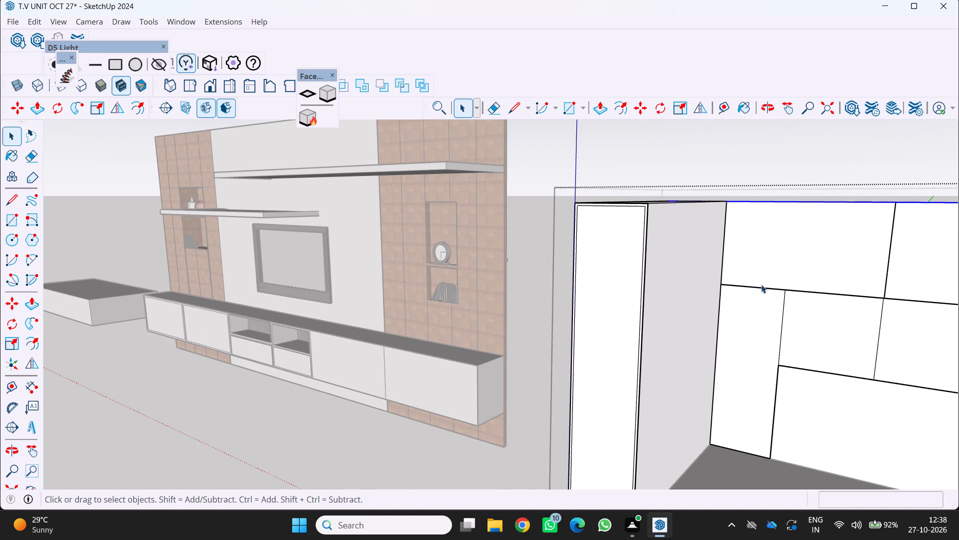
{"action": "left_click", "coordinate": [762, 286]}
{"action": "left_click", "coordinate": [759, 290]}
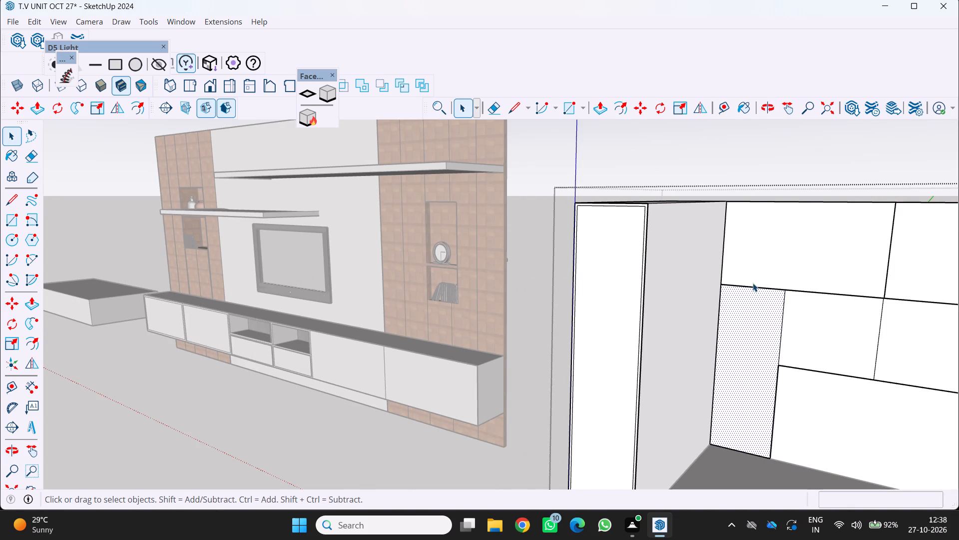
{"action": "key", "text": "f"}
{"action": "left_click", "coordinate": [750, 284]}
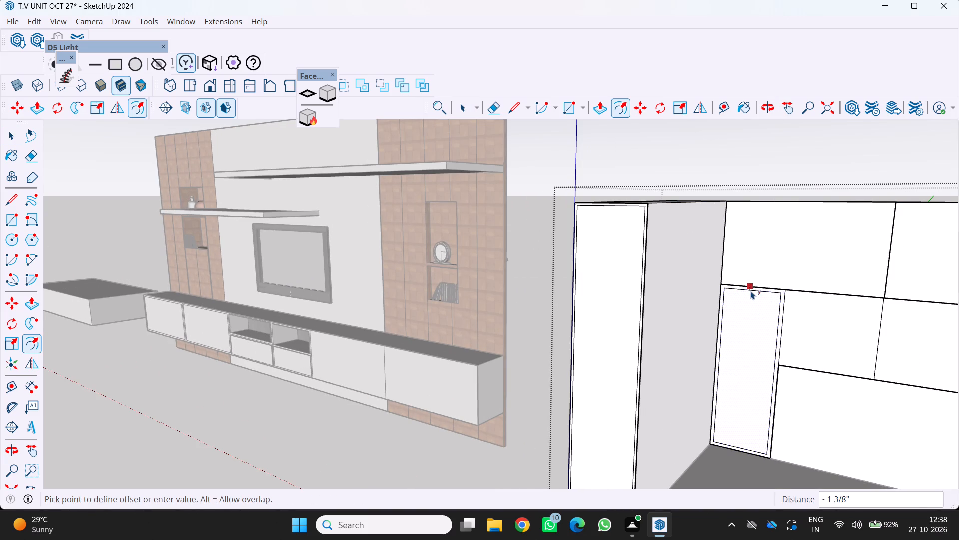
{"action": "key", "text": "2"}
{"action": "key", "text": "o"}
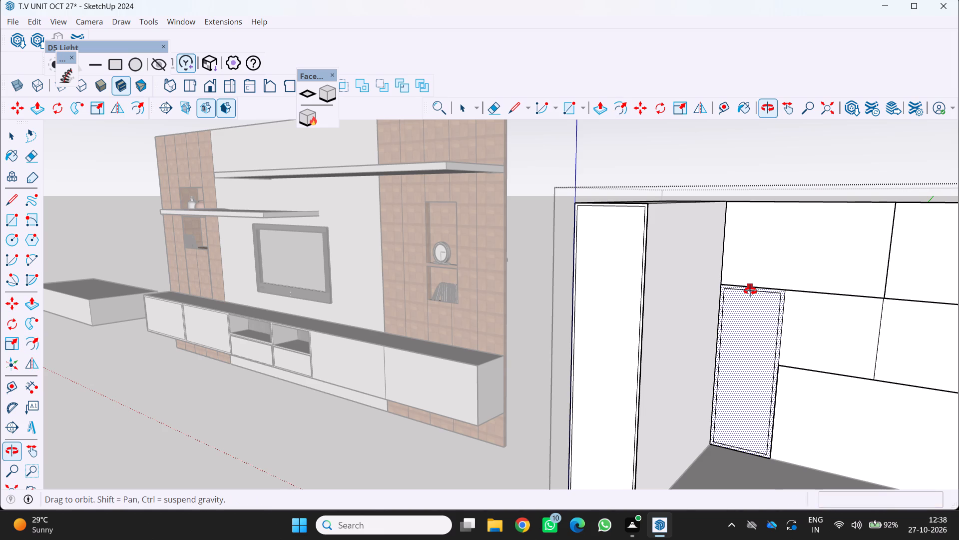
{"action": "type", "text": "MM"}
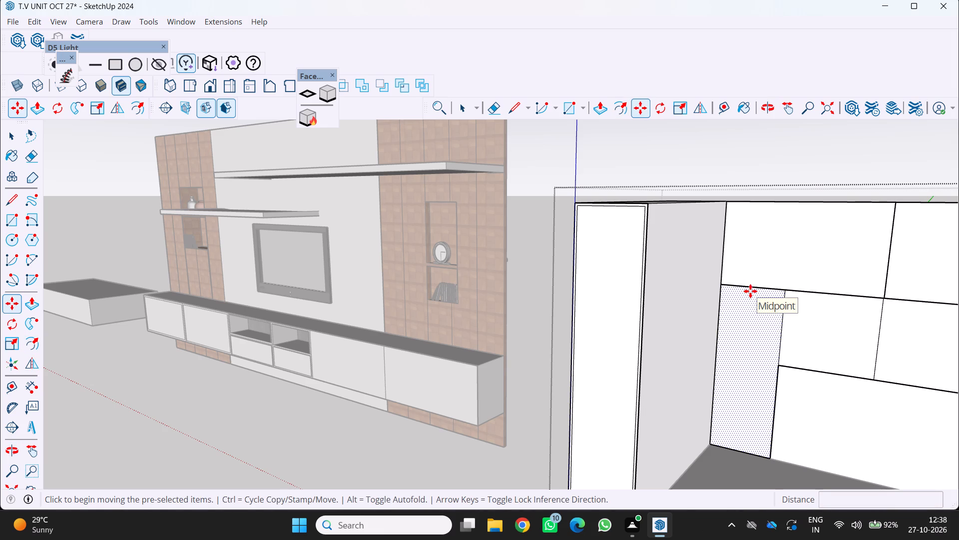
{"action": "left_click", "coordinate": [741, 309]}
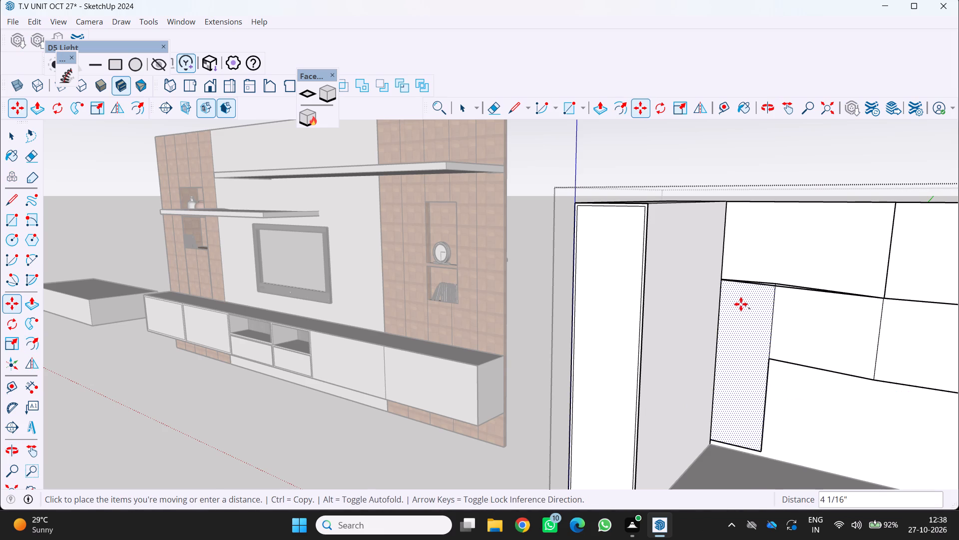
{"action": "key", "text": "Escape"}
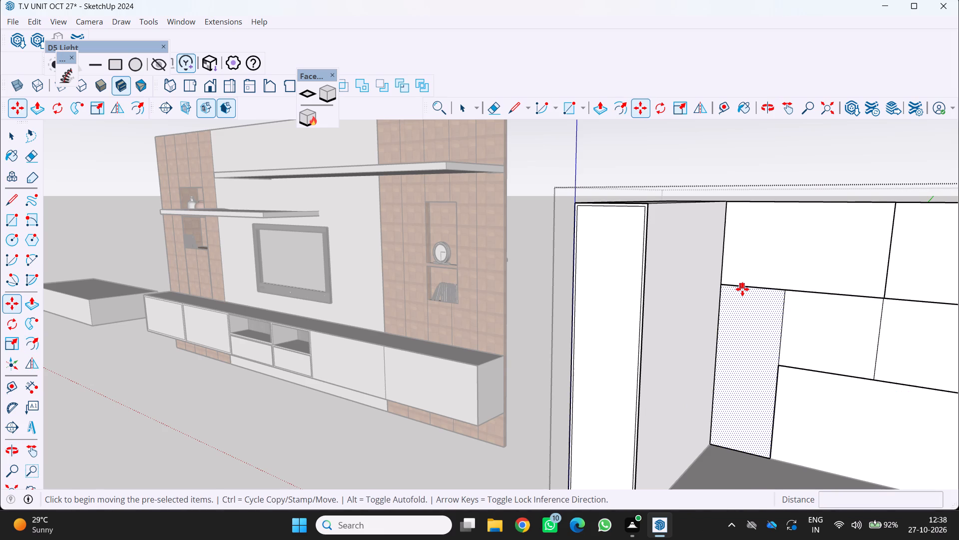
Offset the outline of the narrow rectangle beside the tall panel inward by 20 mm to form its frame.
{"action": "key", "text": "f"}
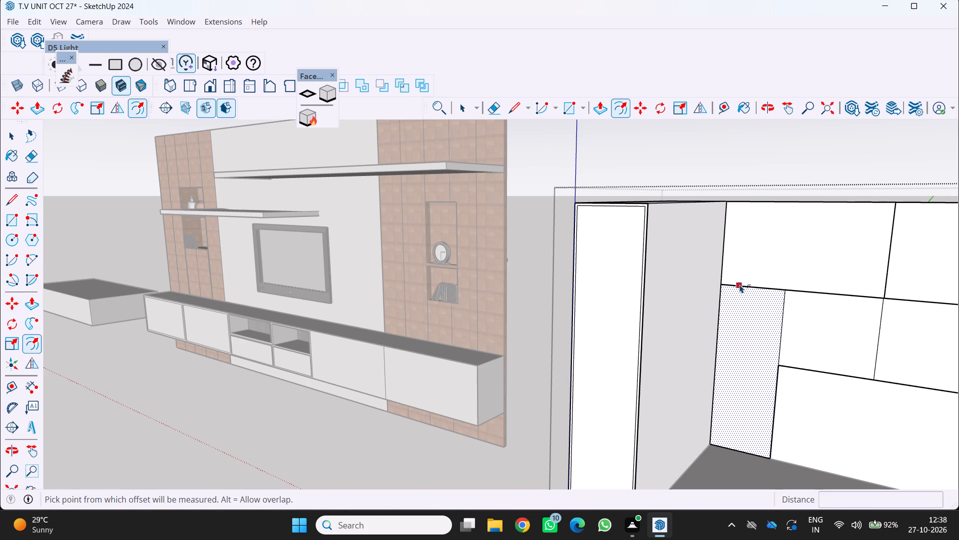
{"action": "left_click", "coordinate": [740, 284]}
{"action": "key", "text": "2"}
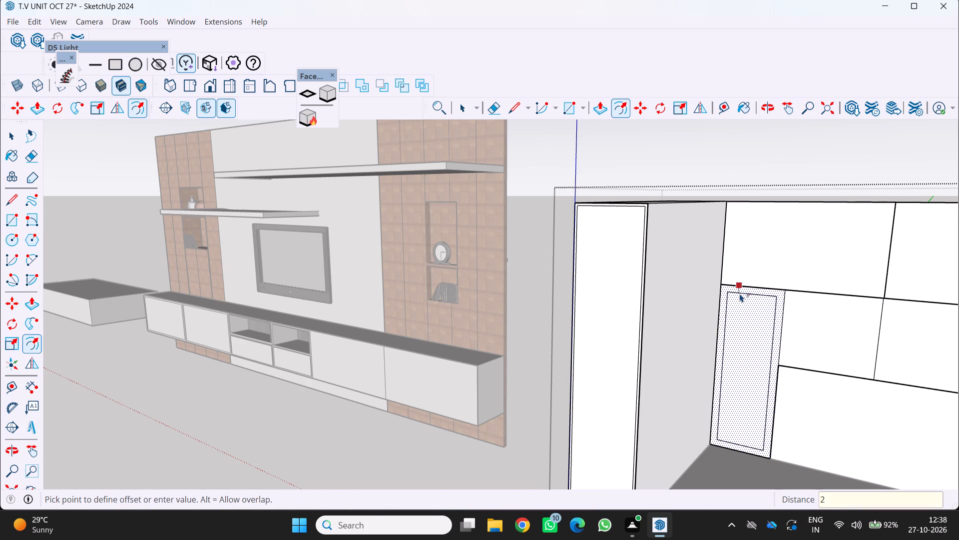
{"action": "key", "text": "0"}
{"action": "type", "text": "MM"}
{"action": "key", "text": "Return"}
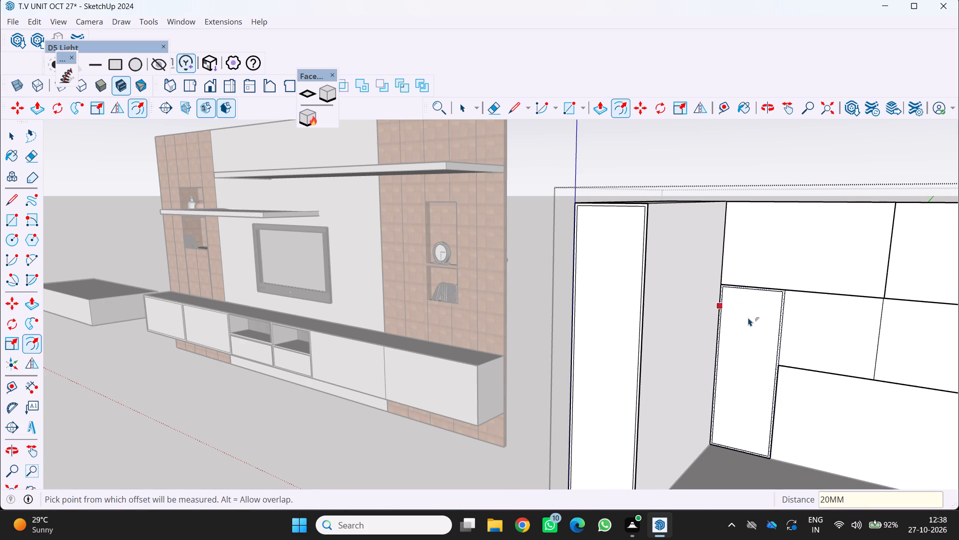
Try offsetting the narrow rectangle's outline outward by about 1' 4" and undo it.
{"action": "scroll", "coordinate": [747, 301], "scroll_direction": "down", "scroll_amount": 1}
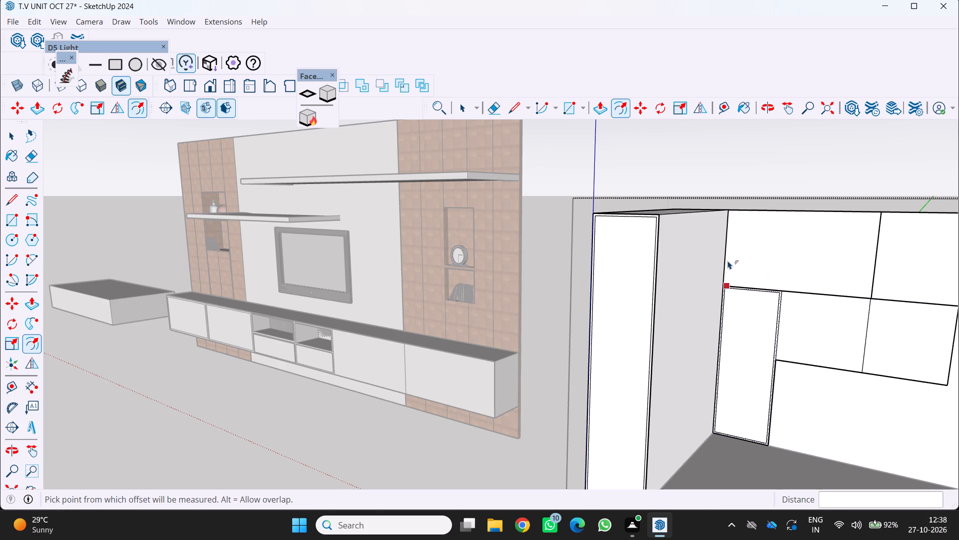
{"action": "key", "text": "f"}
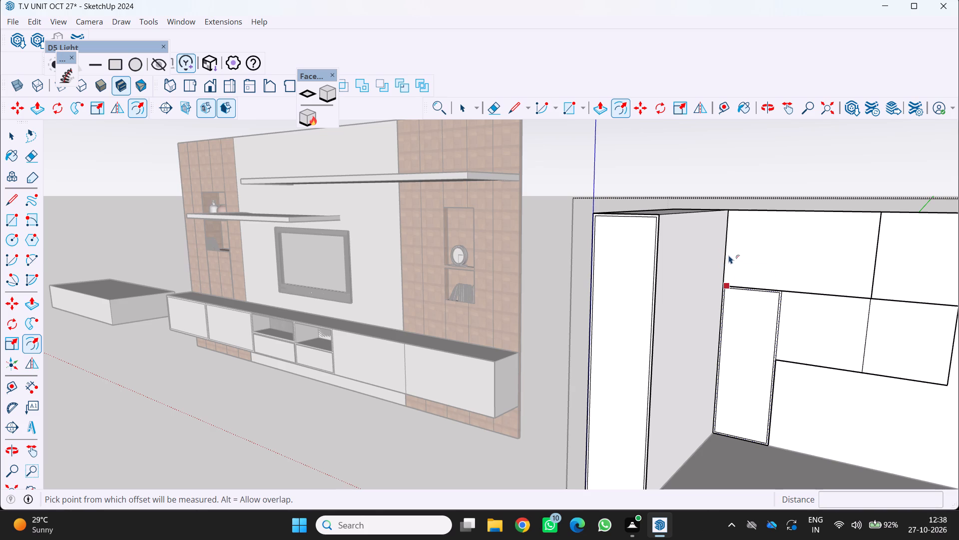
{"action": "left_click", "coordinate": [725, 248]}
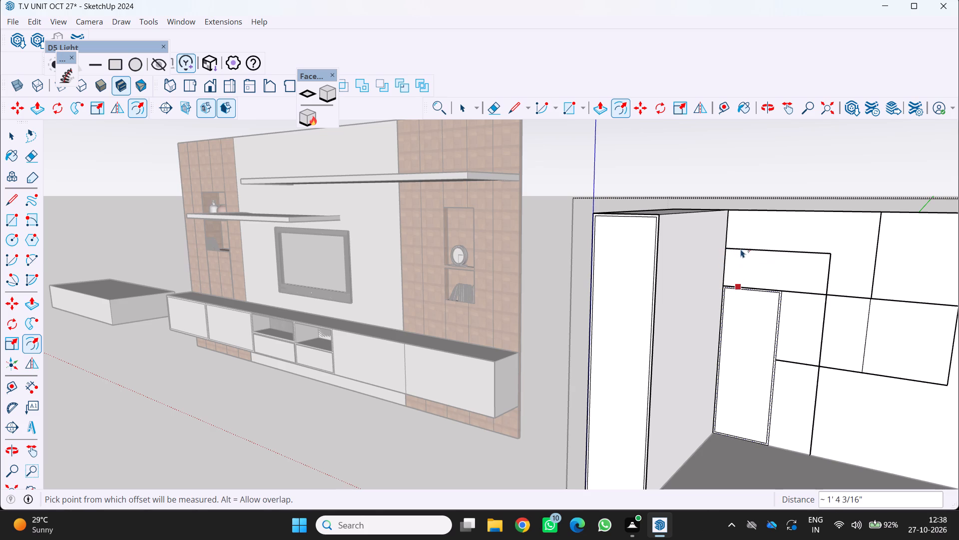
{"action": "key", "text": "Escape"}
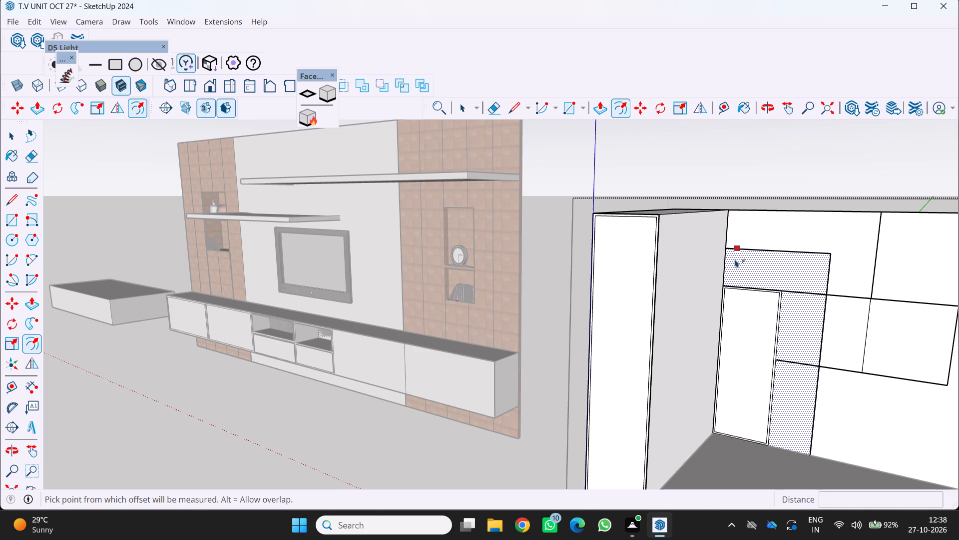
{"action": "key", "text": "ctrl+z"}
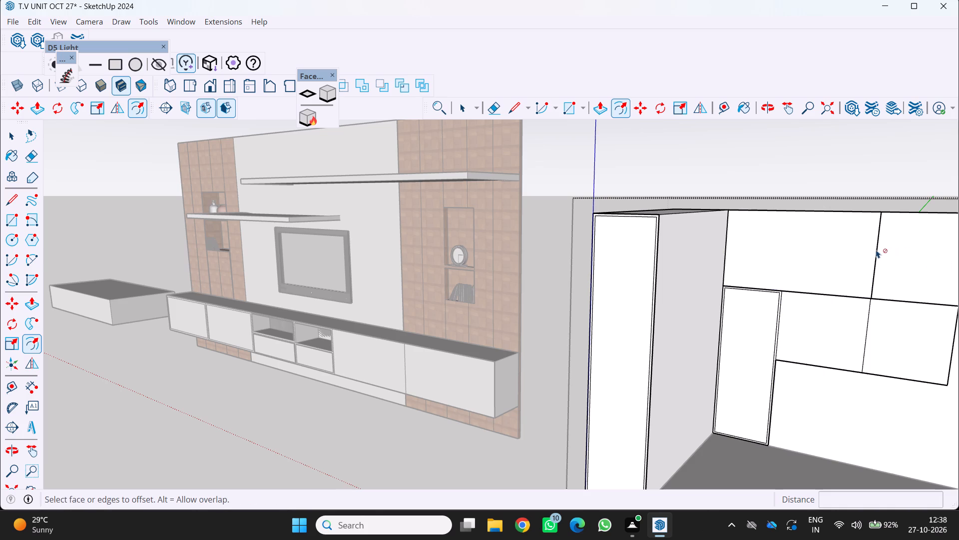
Offset the outline of the upper rectangle inward by 20 mm to form its frame.
{"action": "left_click", "coordinate": [875, 248]}
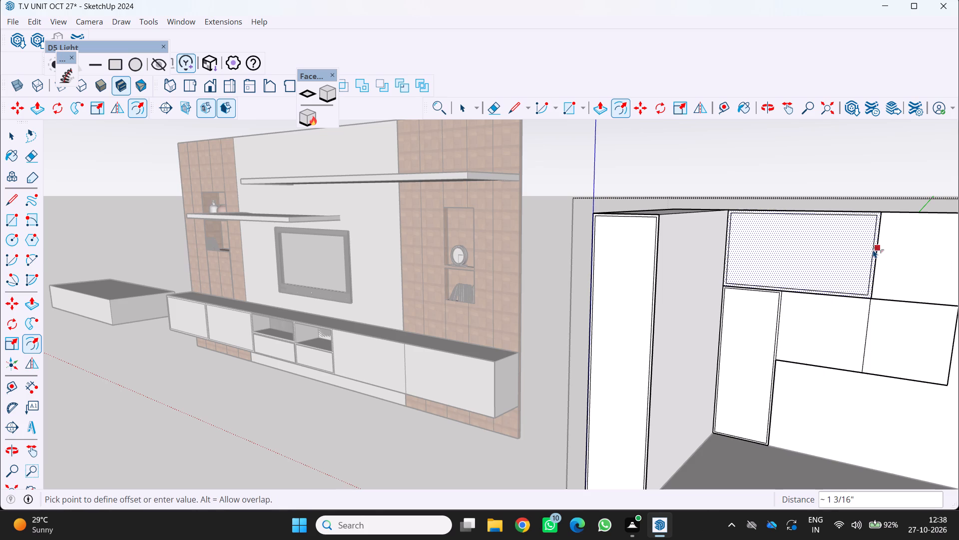
{"action": "type", "text": "20"}
{"action": "type", "text": "MM"}
{"action": "key", "text": "Return"}
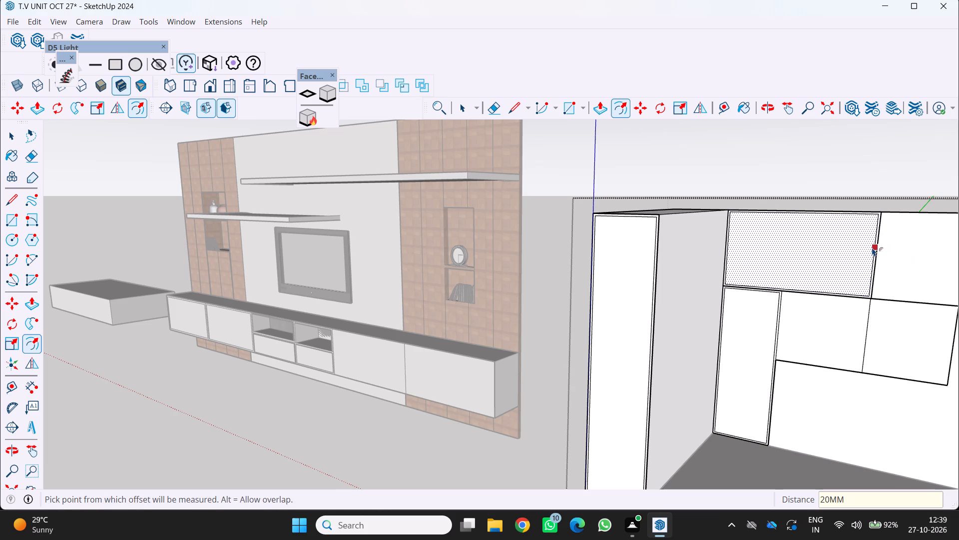
Offset the half of the divided horizontal rectangle next to the narrow rectangle inward by 20 mm.
{"action": "scroll", "coordinate": [872, 247], "scroll_direction": "down", "scroll_amount": 6}
{"action": "scroll", "coordinate": [920, 305], "scroll_direction": "up", "scroll_amount": 6}
{"action": "scroll", "coordinate": [699, 309], "scroll_direction": "up", "scroll_amount": 2}
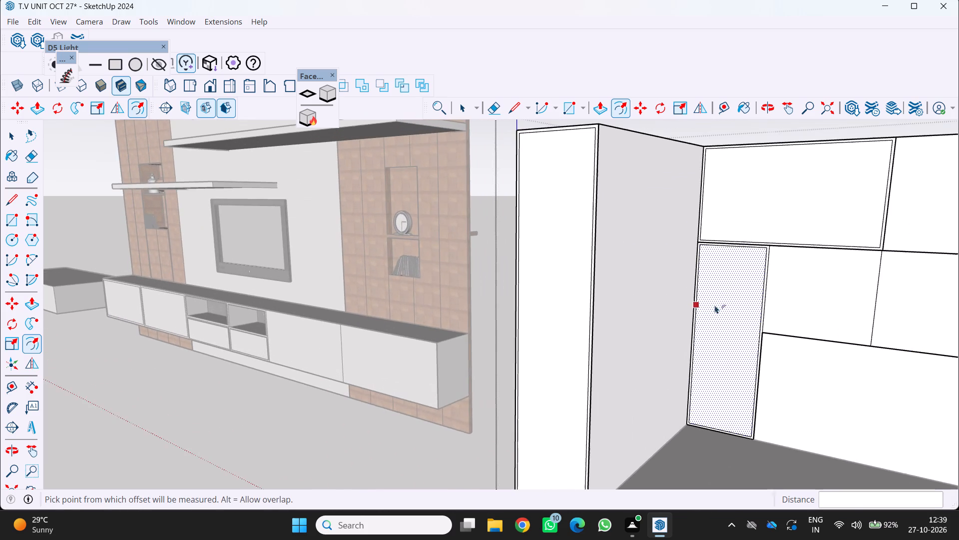
{"action": "scroll", "coordinate": [841, 277], "scroll_direction": "up", "scroll_amount": 2}
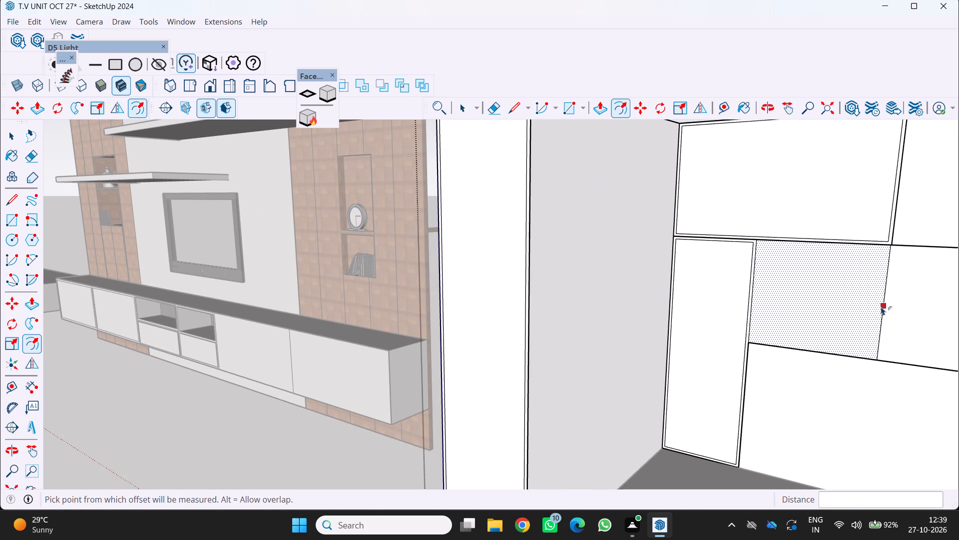
{"action": "left_click", "coordinate": [881, 306]}
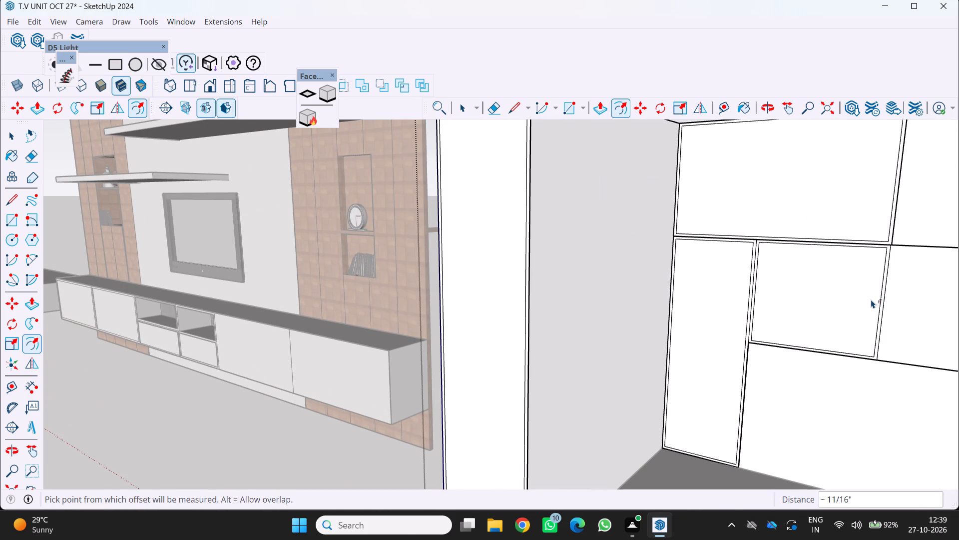
{"action": "type", "text": "20"}
{"action": "type", "text": "MM"}
{"action": "key", "text": "Return"}
Offset the outer half of the divided horizontal rectangle inward by 20 mm to form its frame.
{"action": "scroll", "coordinate": [846, 289], "scroll_direction": "down", "scroll_amount": 10}
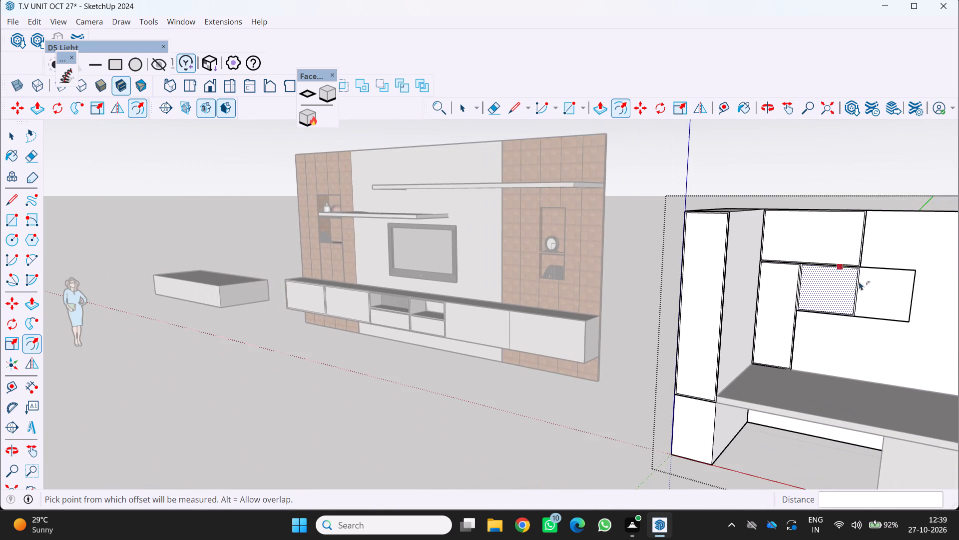
{"action": "scroll", "coordinate": [931, 315], "scroll_direction": "up", "scroll_amount": 9}
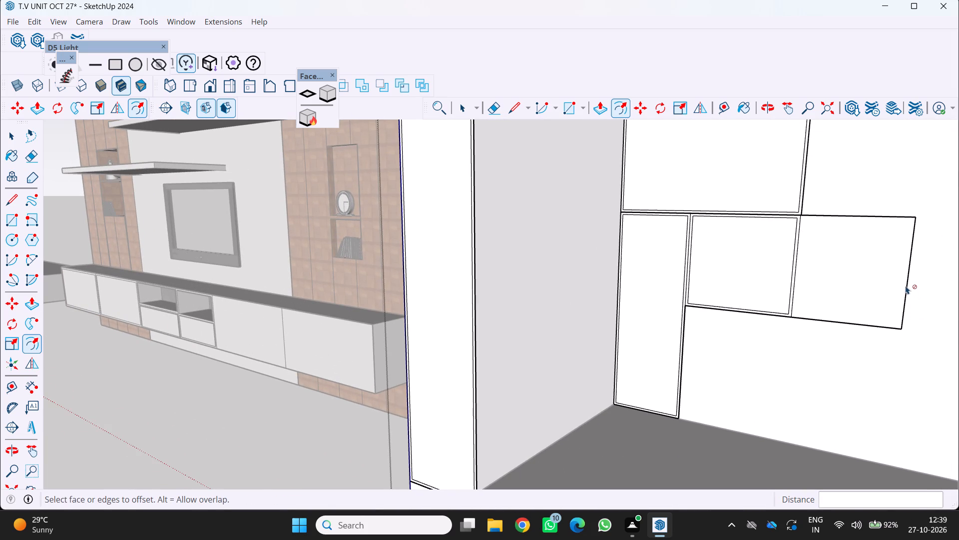
{"action": "left_click", "coordinate": [905, 282]}
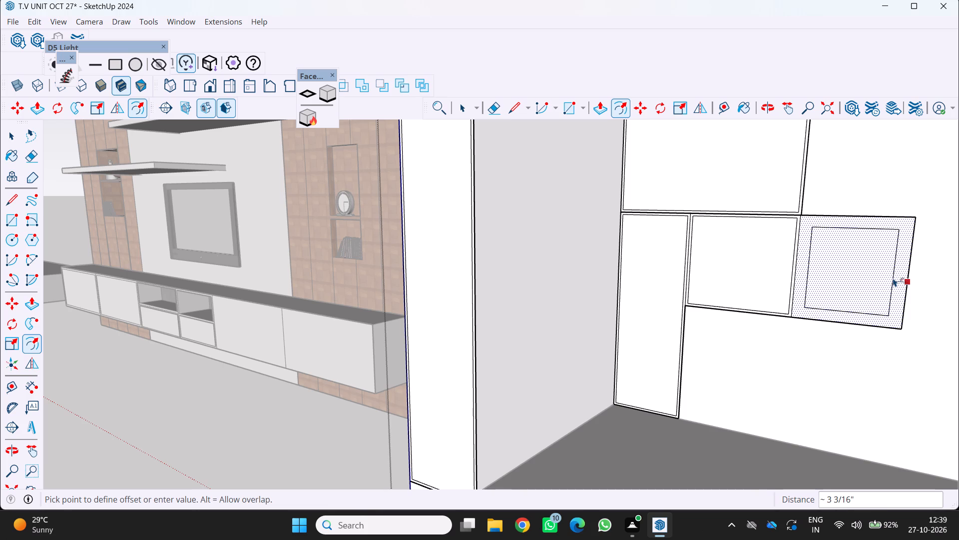
{"action": "key", "text": "2"}
{"action": "key", "text": "0"}
{"action": "type", "text": "MM"}
{"action": "key", "text": "Return"}
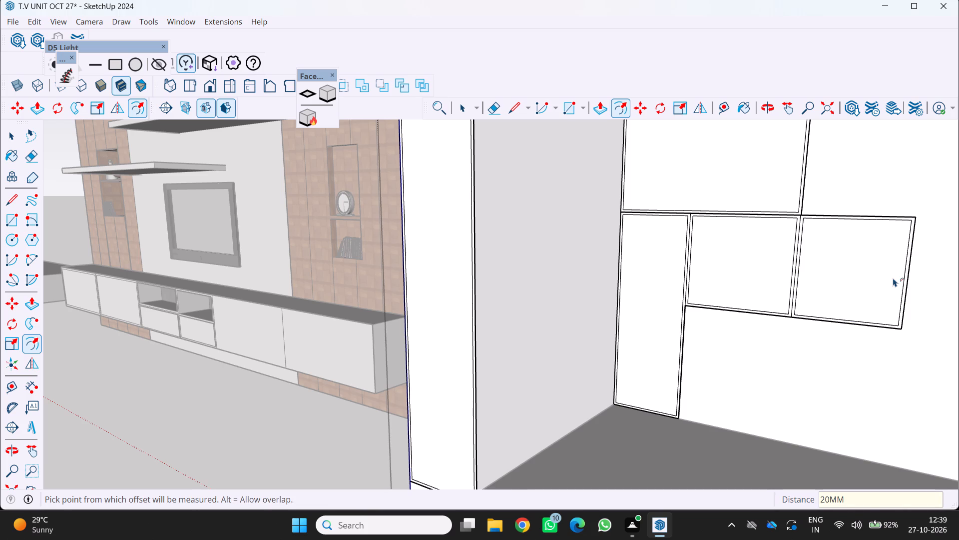
Push/Pull the upper rectangle's inner face forward from the back panel by 1' 7 3/16".
{"action": "scroll", "coordinate": [678, 215], "scroll_direction": "down", "scroll_amount": 9}
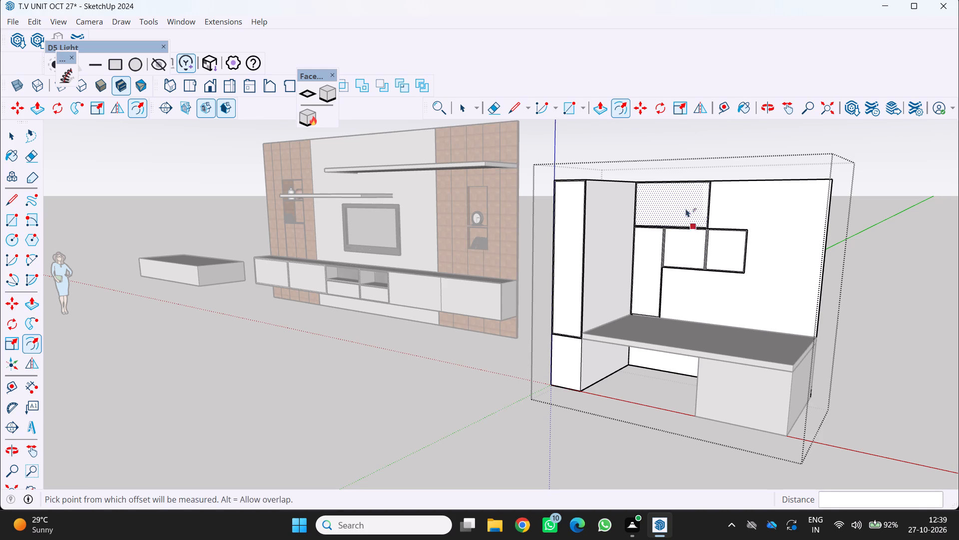
{"action": "scroll", "coordinate": [665, 215], "scroll_direction": "up", "scroll_amount": 7}
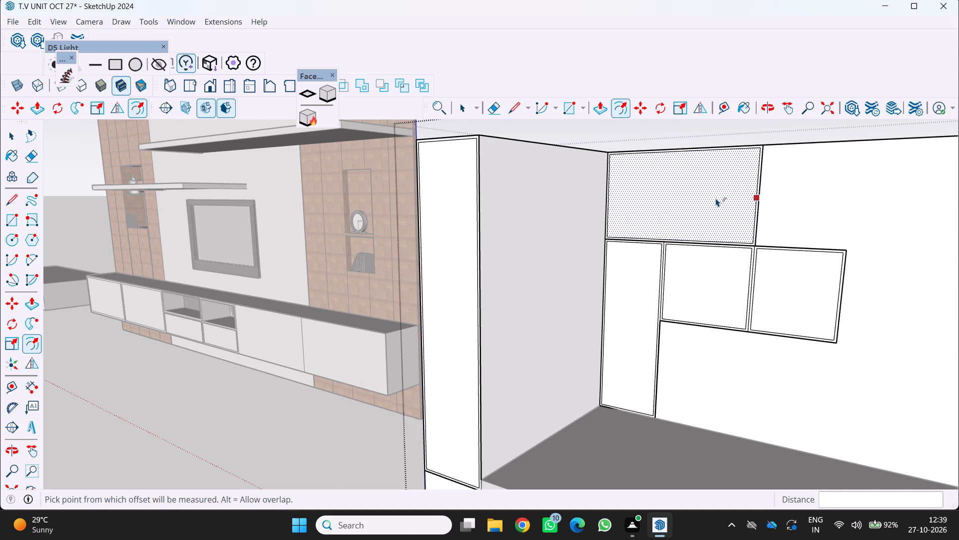
{"action": "key", "text": "p"}
{"action": "left_click", "coordinate": [673, 186]}
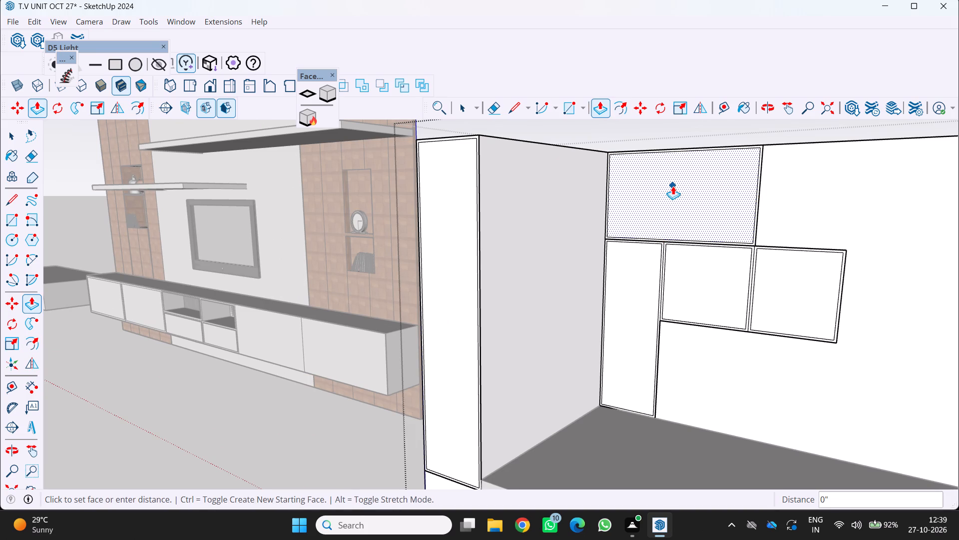
{"action": "scroll", "coordinate": [650, 191], "scroll_direction": "down", "scroll_amount": 4}
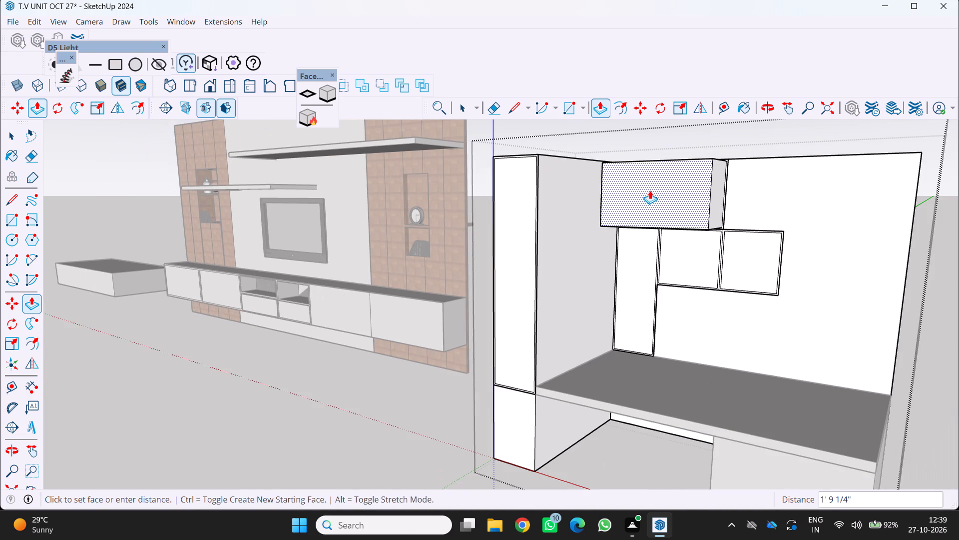
{"action": "left_click", "coordinate": [652, 188]}
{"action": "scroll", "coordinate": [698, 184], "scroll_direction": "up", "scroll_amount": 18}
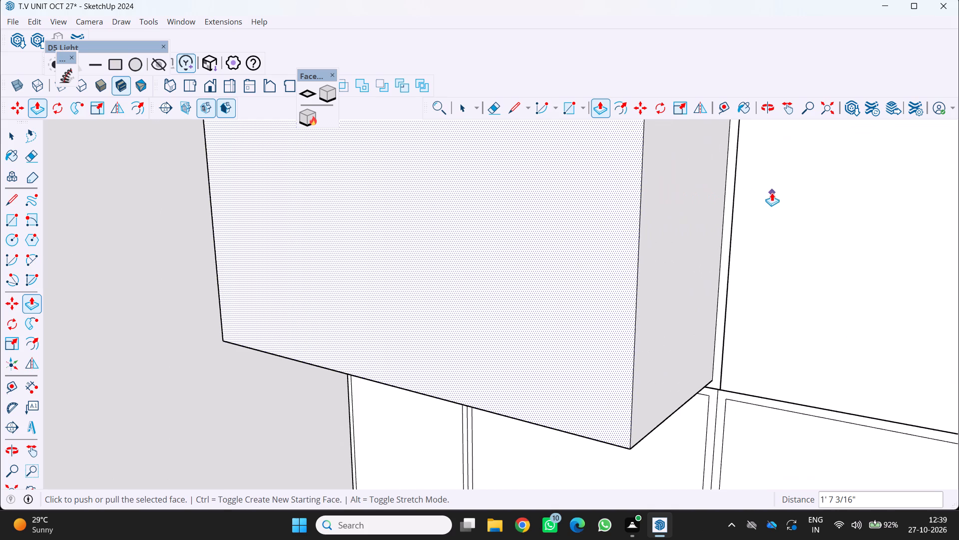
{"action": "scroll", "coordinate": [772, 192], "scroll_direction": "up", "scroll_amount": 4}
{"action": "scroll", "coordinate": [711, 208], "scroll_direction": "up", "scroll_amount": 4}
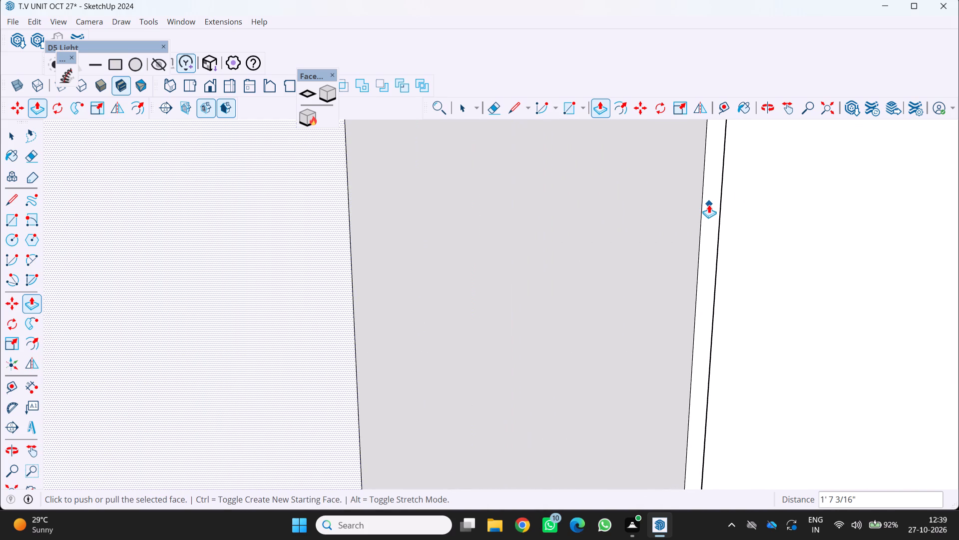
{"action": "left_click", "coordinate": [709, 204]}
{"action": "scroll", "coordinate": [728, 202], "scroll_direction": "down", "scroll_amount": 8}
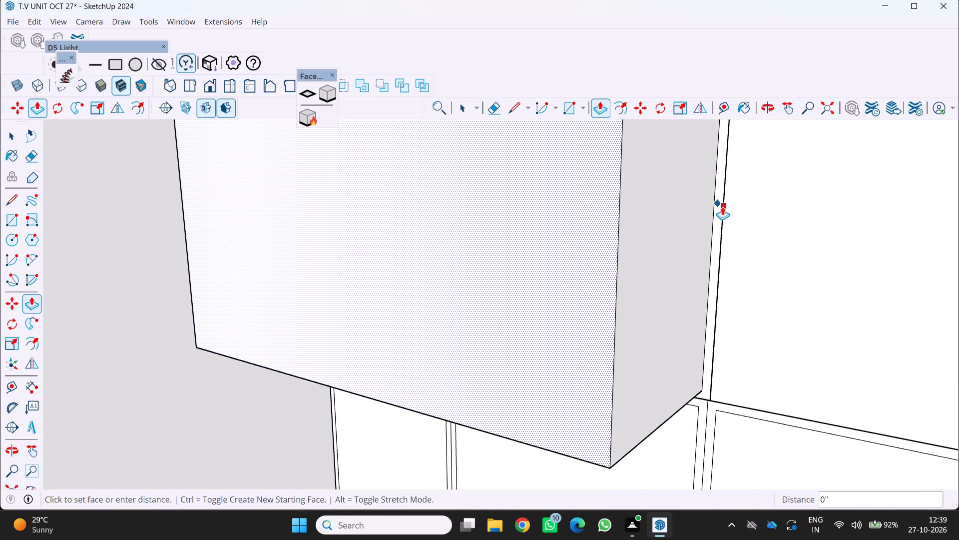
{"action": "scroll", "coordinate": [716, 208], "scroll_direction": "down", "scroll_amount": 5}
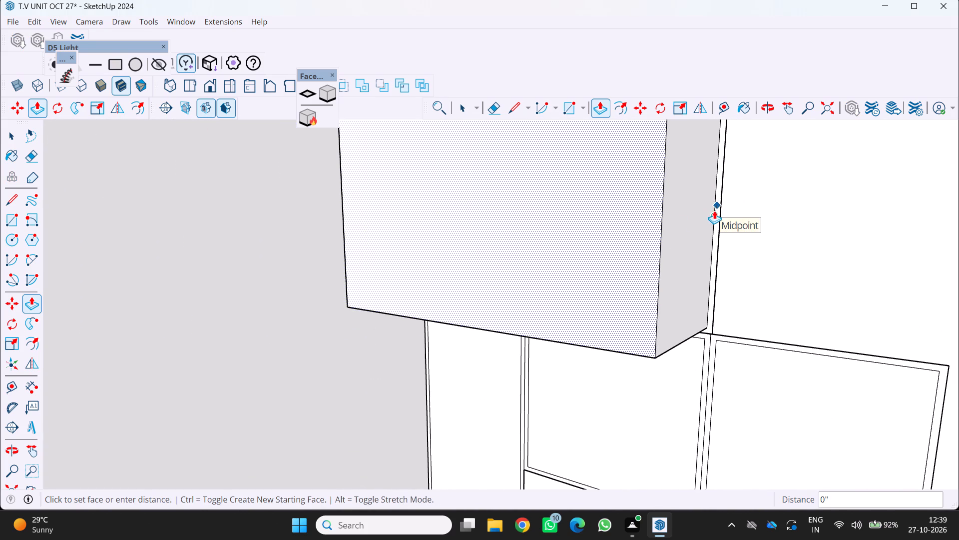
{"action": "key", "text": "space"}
Push/Pull the upper rectangle's 20 mm frame forward by 1' 7 3/16" so it is flush with the pulled-out inner face.
{"action": "left_click", "coordinate": [714, 209]}
{"action": "scroll", "coordinate": [720, 223], "scroll_direction": "up", "scroll_amount": 4}
{"action": "left_click", "coordinate": [717, 217]}
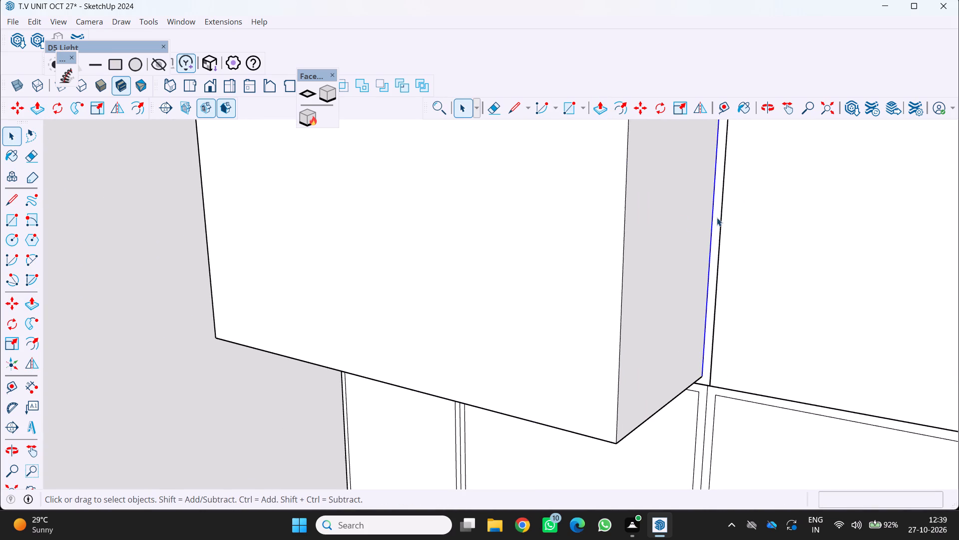
{"action": "key", "text": "o"}
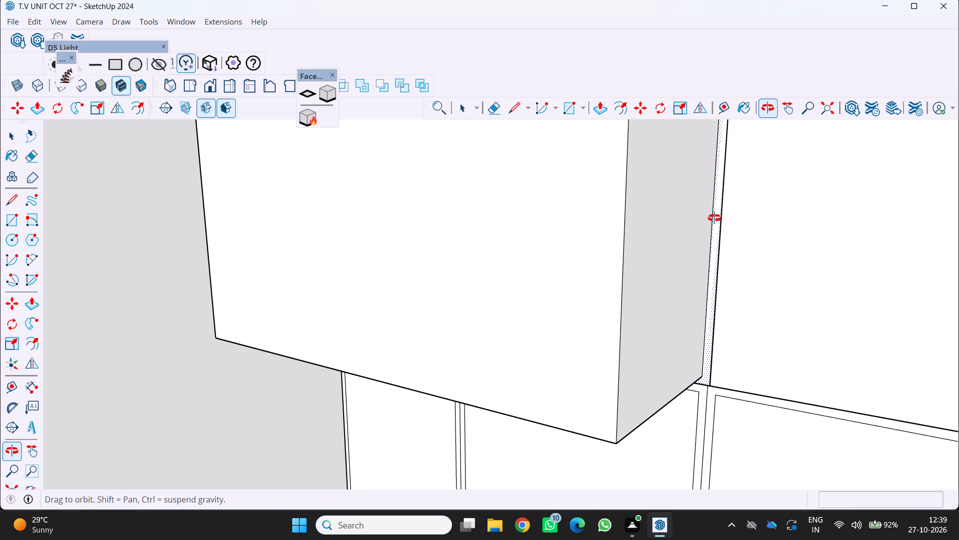
{"action": "scroll", "coordinate": [716, 225], "scroll_direction": "up", "scroll_amount": 4}
{"action": "key", "text": "p"}
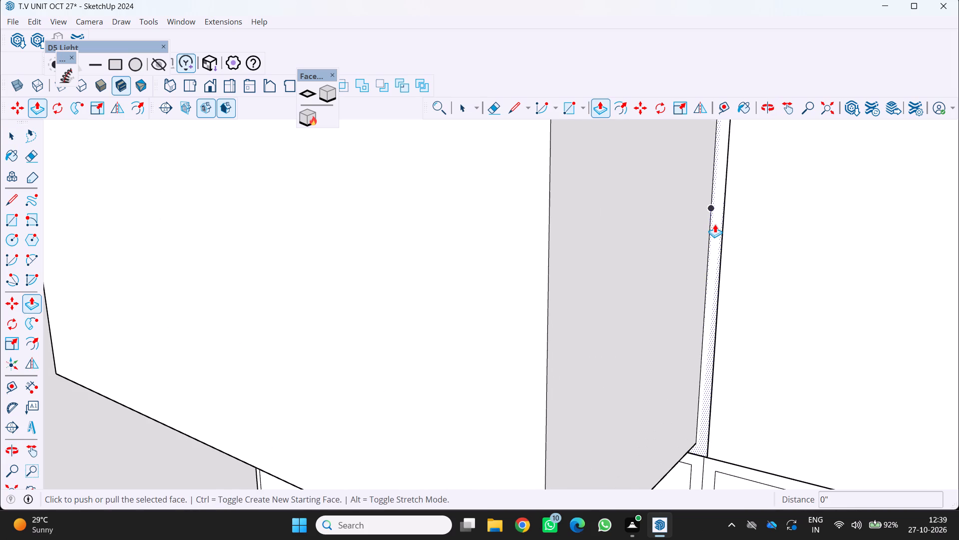
{"action": "left_click", "coordinate": [715, 224]}
{"action": "scroll", "coordinate": [631, 257], "scroll_direction": "down", "scroll_amount": 10}
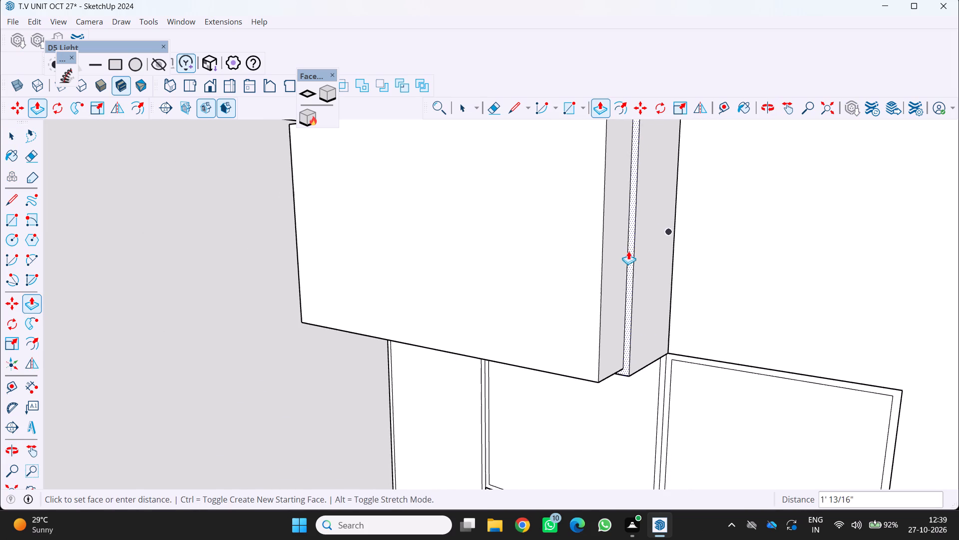
{"action": "left_click", "coordinate": [601, 262]}
{"action": "scroll", "coordinate": [596, 266], "scroll_direction": "down", "scroll_amount": 4}
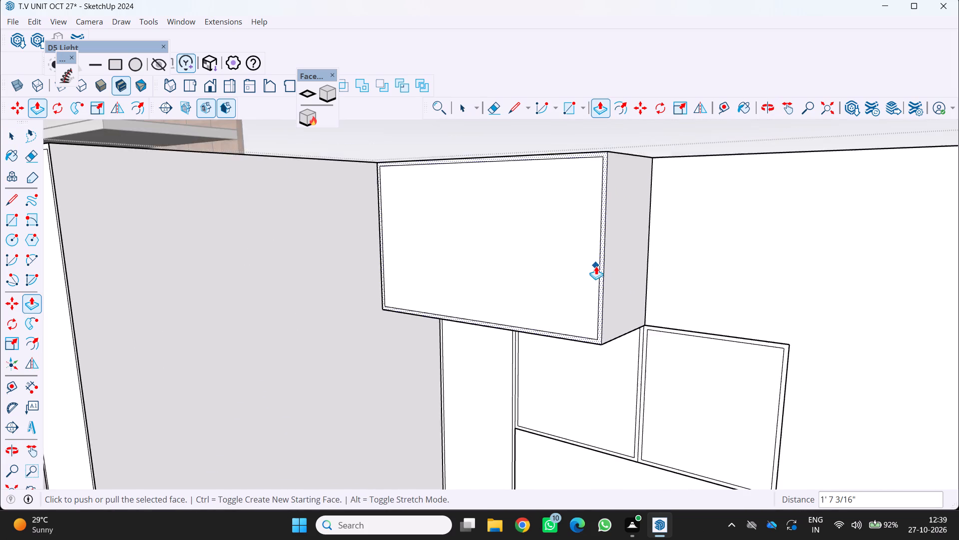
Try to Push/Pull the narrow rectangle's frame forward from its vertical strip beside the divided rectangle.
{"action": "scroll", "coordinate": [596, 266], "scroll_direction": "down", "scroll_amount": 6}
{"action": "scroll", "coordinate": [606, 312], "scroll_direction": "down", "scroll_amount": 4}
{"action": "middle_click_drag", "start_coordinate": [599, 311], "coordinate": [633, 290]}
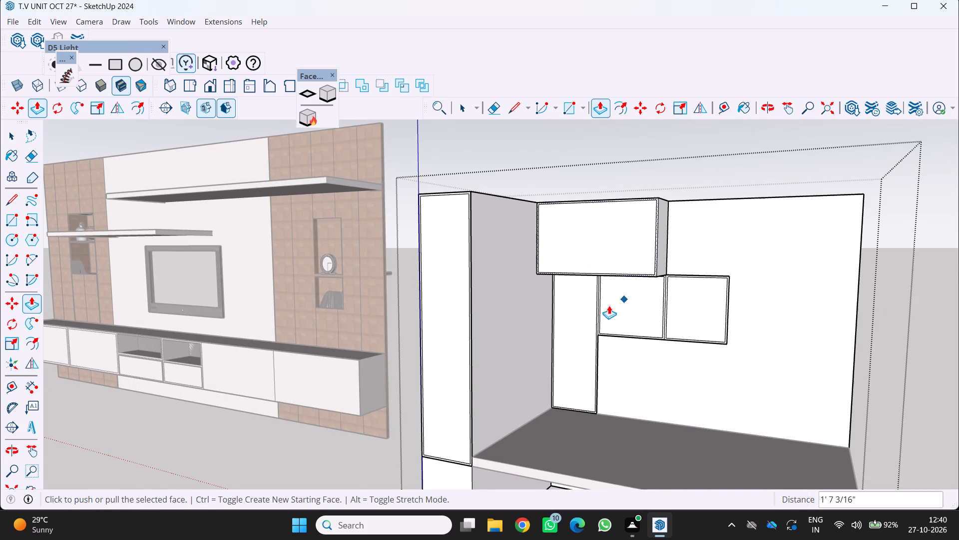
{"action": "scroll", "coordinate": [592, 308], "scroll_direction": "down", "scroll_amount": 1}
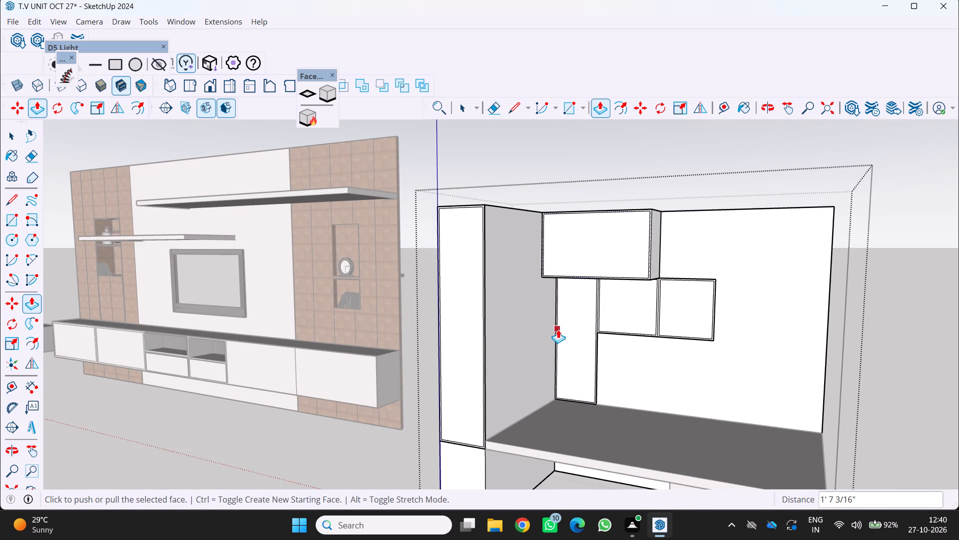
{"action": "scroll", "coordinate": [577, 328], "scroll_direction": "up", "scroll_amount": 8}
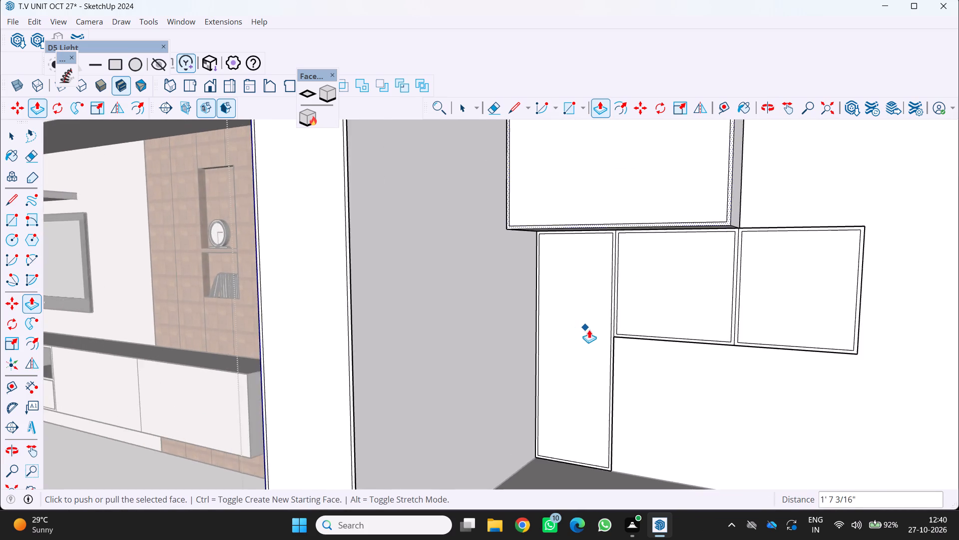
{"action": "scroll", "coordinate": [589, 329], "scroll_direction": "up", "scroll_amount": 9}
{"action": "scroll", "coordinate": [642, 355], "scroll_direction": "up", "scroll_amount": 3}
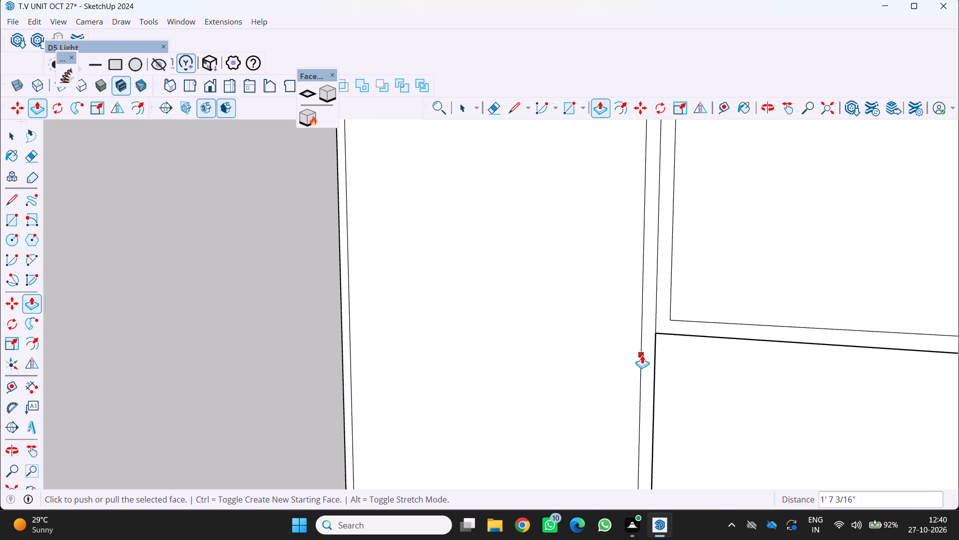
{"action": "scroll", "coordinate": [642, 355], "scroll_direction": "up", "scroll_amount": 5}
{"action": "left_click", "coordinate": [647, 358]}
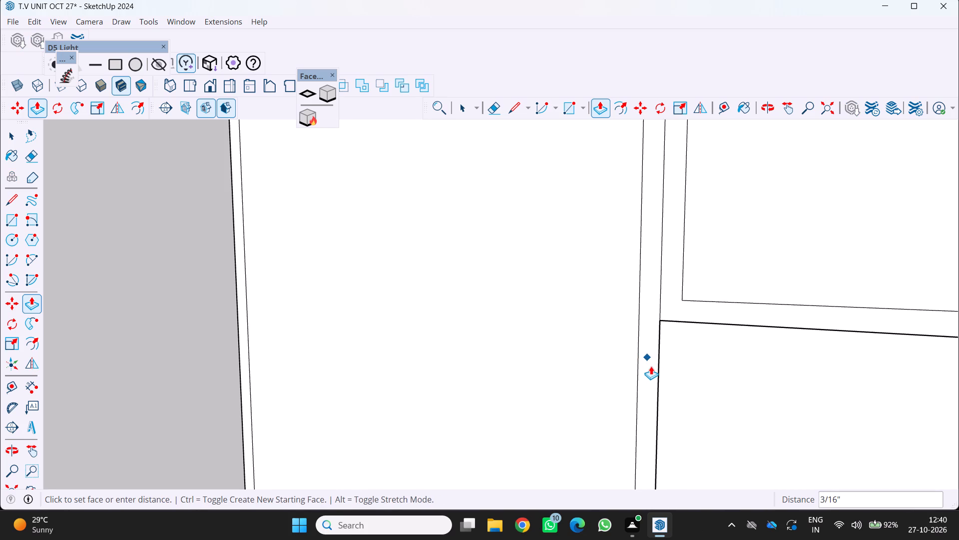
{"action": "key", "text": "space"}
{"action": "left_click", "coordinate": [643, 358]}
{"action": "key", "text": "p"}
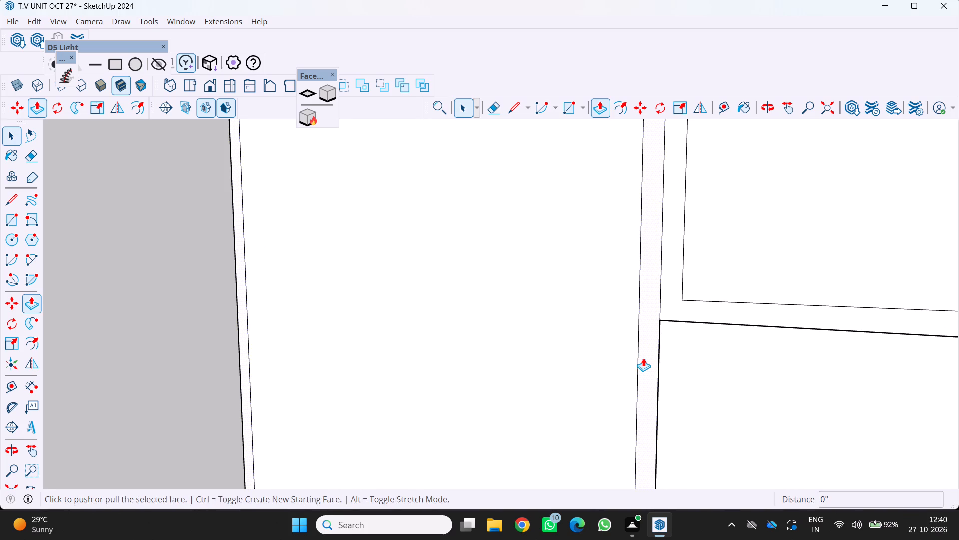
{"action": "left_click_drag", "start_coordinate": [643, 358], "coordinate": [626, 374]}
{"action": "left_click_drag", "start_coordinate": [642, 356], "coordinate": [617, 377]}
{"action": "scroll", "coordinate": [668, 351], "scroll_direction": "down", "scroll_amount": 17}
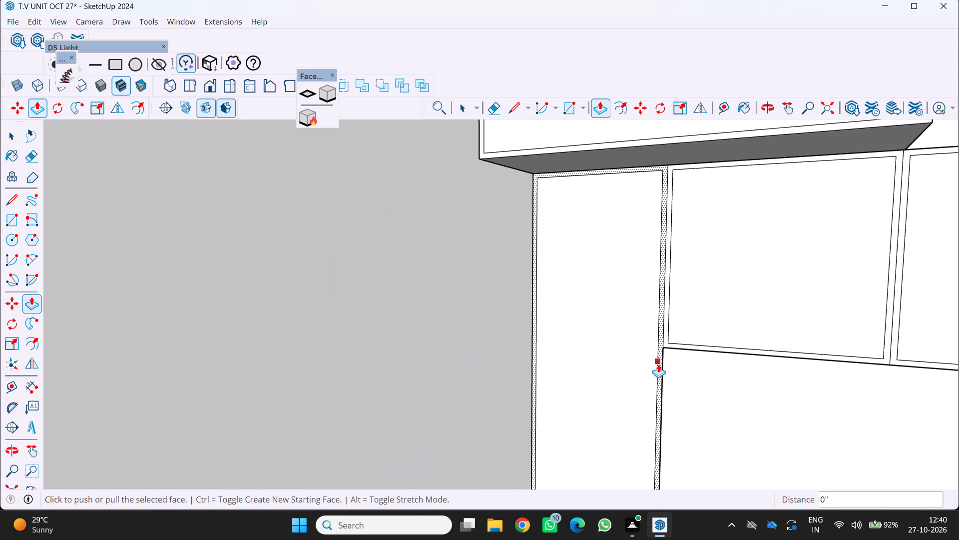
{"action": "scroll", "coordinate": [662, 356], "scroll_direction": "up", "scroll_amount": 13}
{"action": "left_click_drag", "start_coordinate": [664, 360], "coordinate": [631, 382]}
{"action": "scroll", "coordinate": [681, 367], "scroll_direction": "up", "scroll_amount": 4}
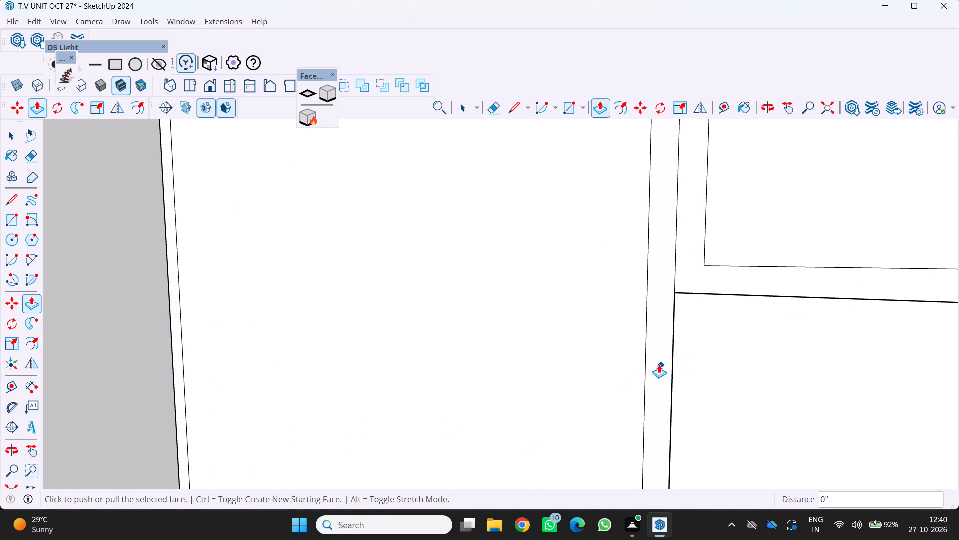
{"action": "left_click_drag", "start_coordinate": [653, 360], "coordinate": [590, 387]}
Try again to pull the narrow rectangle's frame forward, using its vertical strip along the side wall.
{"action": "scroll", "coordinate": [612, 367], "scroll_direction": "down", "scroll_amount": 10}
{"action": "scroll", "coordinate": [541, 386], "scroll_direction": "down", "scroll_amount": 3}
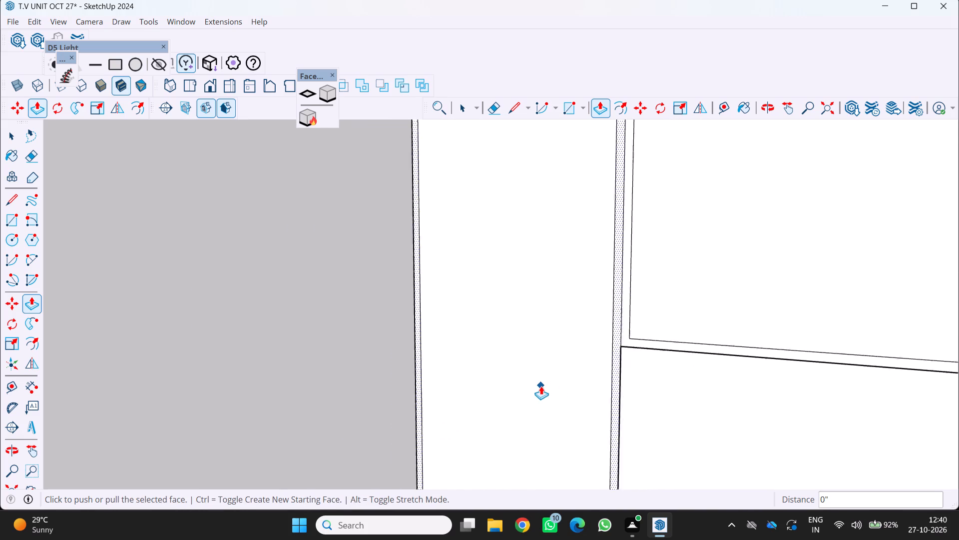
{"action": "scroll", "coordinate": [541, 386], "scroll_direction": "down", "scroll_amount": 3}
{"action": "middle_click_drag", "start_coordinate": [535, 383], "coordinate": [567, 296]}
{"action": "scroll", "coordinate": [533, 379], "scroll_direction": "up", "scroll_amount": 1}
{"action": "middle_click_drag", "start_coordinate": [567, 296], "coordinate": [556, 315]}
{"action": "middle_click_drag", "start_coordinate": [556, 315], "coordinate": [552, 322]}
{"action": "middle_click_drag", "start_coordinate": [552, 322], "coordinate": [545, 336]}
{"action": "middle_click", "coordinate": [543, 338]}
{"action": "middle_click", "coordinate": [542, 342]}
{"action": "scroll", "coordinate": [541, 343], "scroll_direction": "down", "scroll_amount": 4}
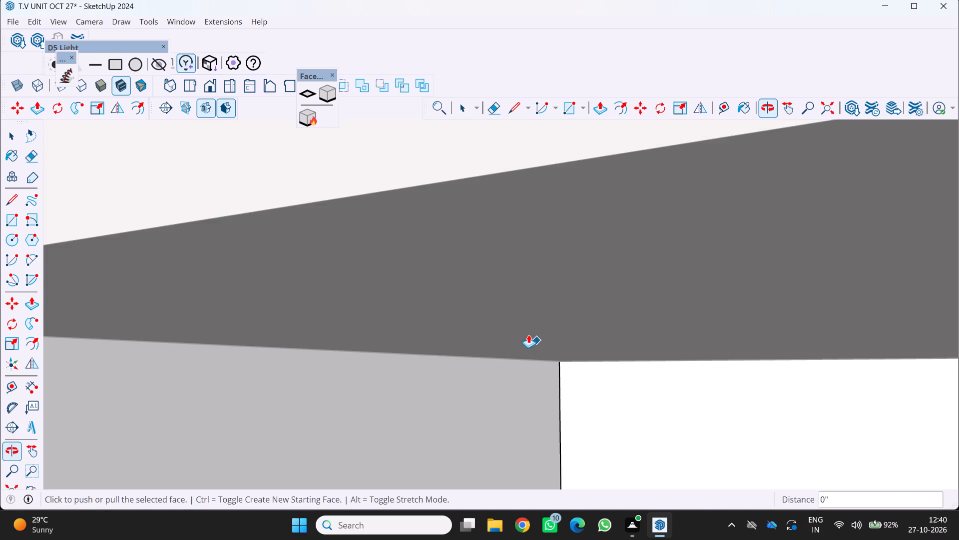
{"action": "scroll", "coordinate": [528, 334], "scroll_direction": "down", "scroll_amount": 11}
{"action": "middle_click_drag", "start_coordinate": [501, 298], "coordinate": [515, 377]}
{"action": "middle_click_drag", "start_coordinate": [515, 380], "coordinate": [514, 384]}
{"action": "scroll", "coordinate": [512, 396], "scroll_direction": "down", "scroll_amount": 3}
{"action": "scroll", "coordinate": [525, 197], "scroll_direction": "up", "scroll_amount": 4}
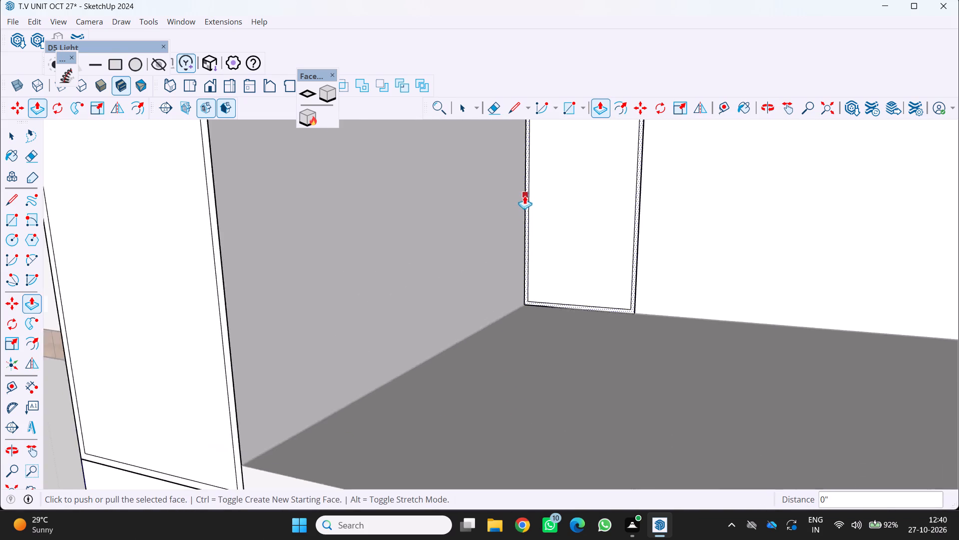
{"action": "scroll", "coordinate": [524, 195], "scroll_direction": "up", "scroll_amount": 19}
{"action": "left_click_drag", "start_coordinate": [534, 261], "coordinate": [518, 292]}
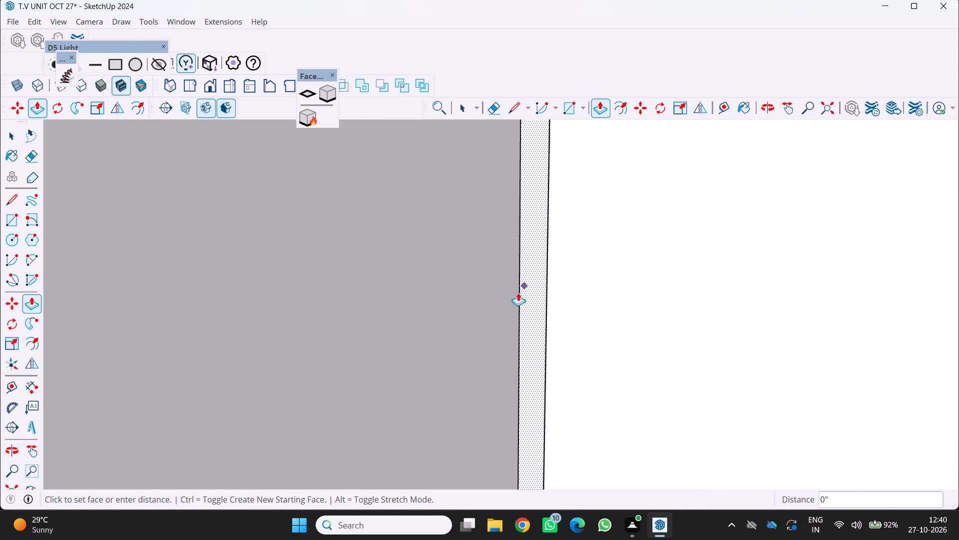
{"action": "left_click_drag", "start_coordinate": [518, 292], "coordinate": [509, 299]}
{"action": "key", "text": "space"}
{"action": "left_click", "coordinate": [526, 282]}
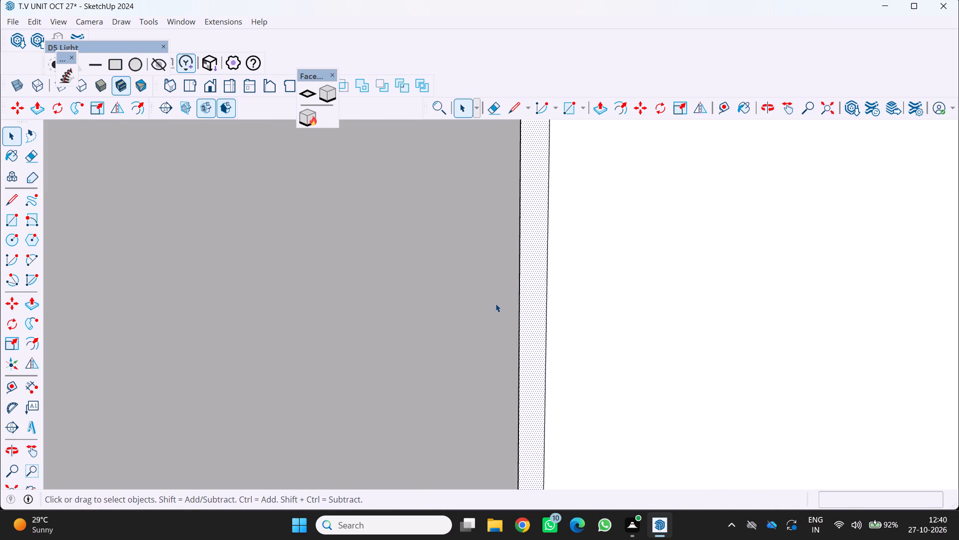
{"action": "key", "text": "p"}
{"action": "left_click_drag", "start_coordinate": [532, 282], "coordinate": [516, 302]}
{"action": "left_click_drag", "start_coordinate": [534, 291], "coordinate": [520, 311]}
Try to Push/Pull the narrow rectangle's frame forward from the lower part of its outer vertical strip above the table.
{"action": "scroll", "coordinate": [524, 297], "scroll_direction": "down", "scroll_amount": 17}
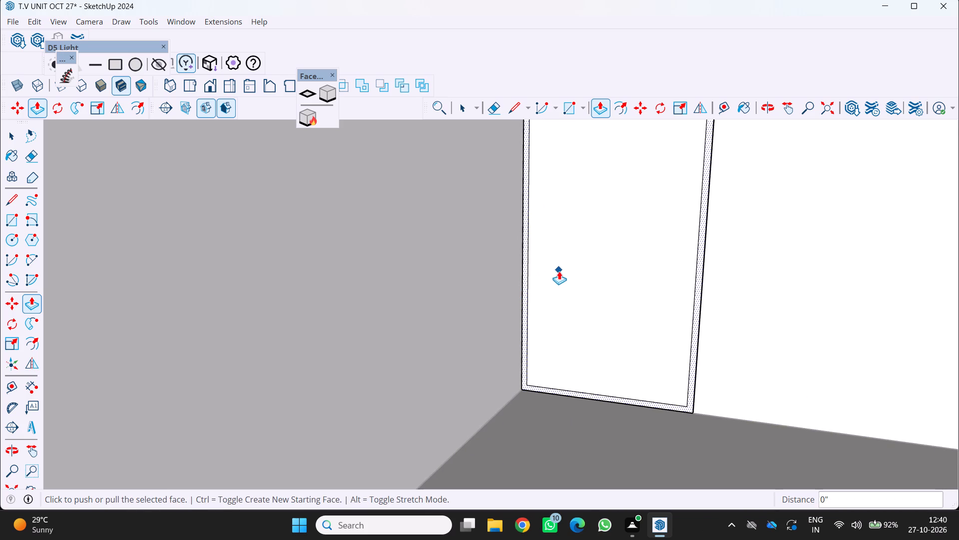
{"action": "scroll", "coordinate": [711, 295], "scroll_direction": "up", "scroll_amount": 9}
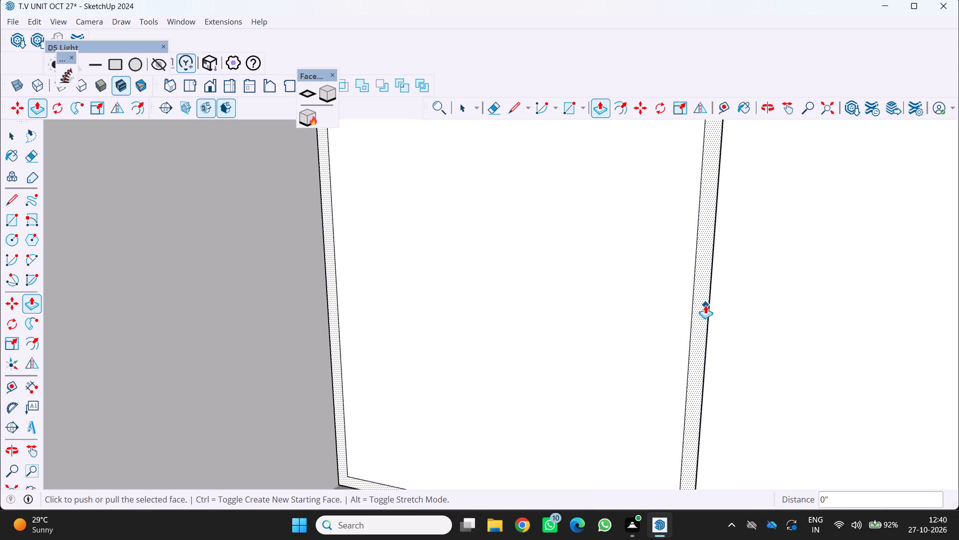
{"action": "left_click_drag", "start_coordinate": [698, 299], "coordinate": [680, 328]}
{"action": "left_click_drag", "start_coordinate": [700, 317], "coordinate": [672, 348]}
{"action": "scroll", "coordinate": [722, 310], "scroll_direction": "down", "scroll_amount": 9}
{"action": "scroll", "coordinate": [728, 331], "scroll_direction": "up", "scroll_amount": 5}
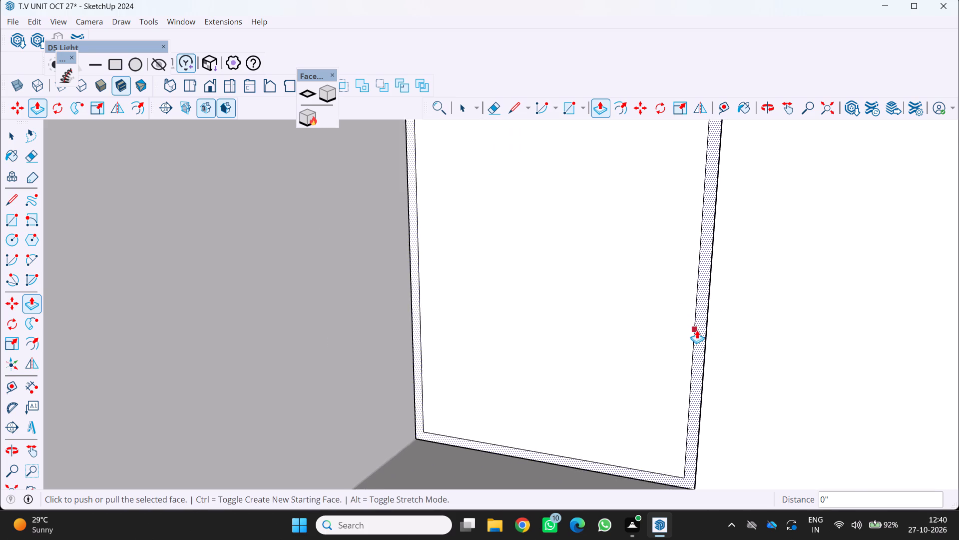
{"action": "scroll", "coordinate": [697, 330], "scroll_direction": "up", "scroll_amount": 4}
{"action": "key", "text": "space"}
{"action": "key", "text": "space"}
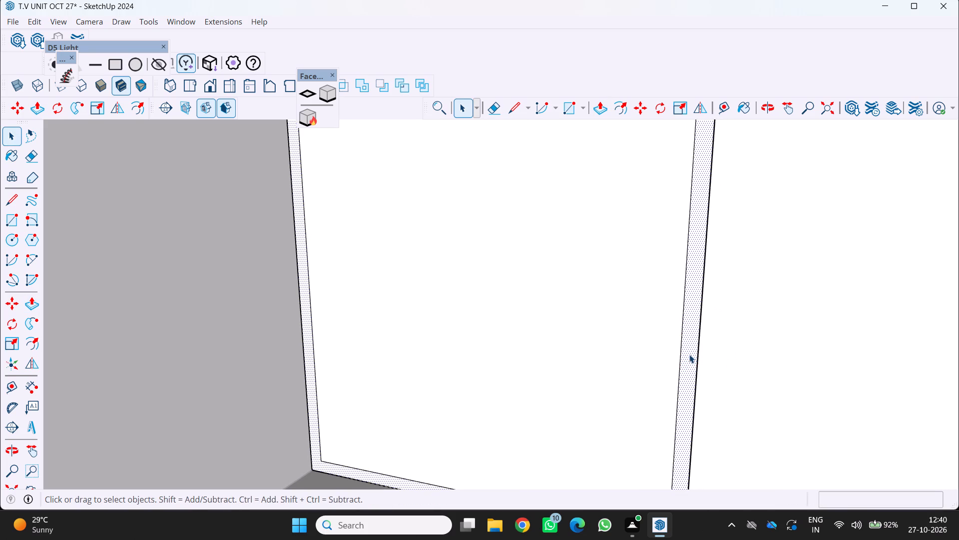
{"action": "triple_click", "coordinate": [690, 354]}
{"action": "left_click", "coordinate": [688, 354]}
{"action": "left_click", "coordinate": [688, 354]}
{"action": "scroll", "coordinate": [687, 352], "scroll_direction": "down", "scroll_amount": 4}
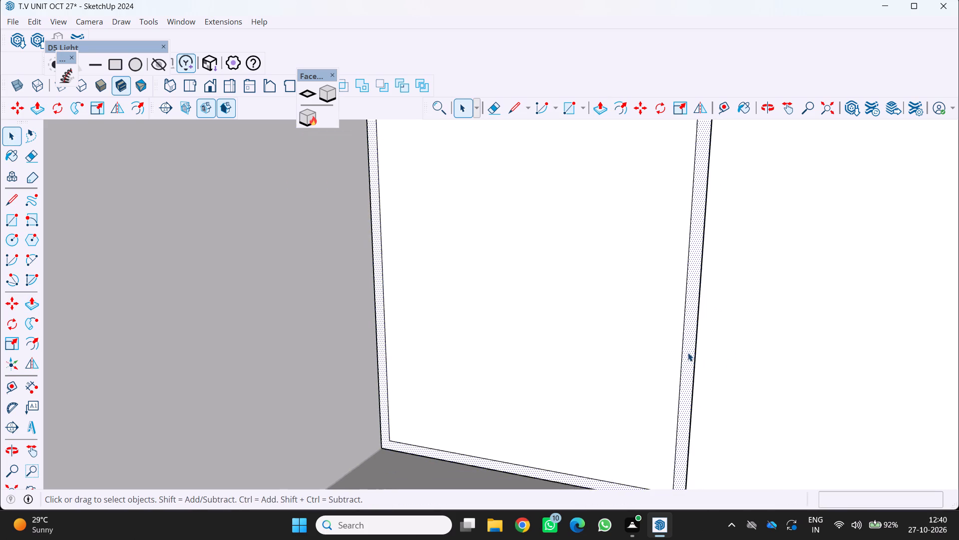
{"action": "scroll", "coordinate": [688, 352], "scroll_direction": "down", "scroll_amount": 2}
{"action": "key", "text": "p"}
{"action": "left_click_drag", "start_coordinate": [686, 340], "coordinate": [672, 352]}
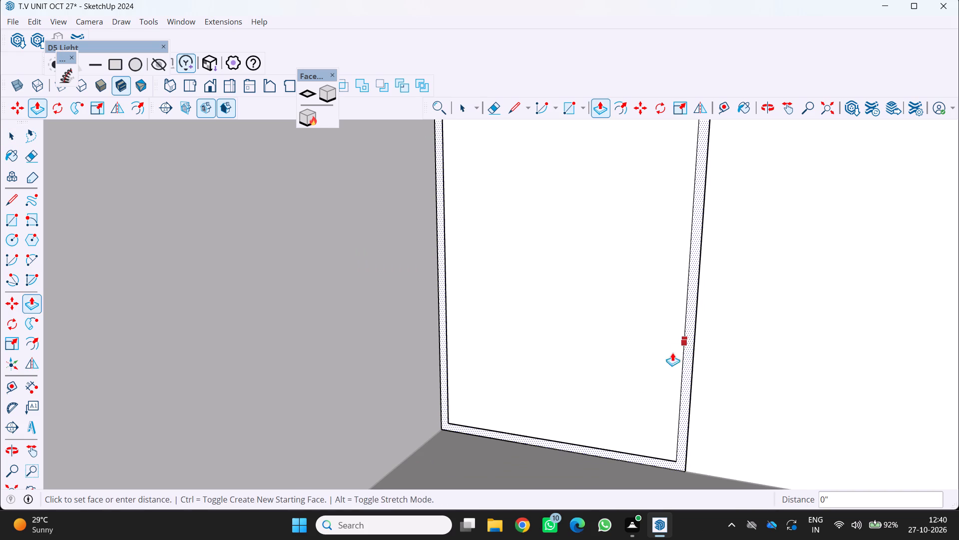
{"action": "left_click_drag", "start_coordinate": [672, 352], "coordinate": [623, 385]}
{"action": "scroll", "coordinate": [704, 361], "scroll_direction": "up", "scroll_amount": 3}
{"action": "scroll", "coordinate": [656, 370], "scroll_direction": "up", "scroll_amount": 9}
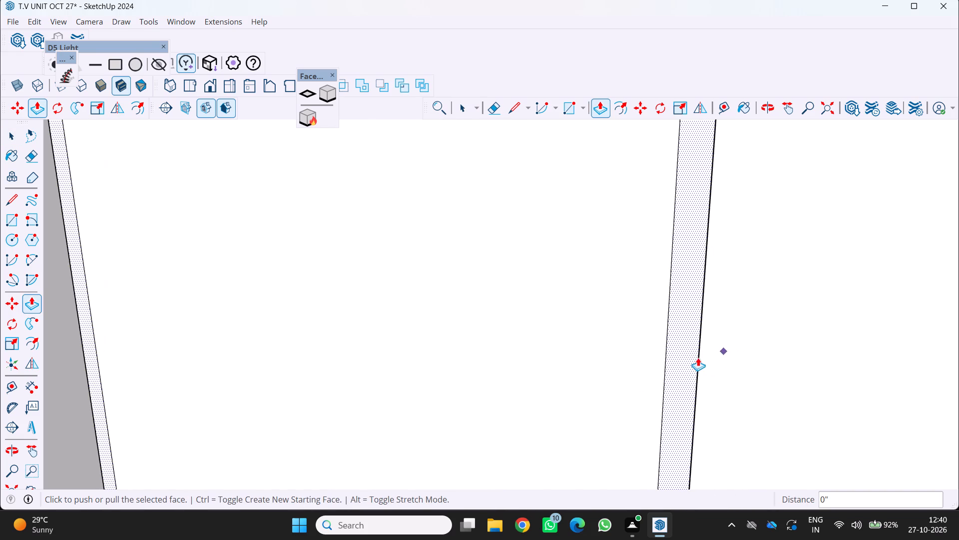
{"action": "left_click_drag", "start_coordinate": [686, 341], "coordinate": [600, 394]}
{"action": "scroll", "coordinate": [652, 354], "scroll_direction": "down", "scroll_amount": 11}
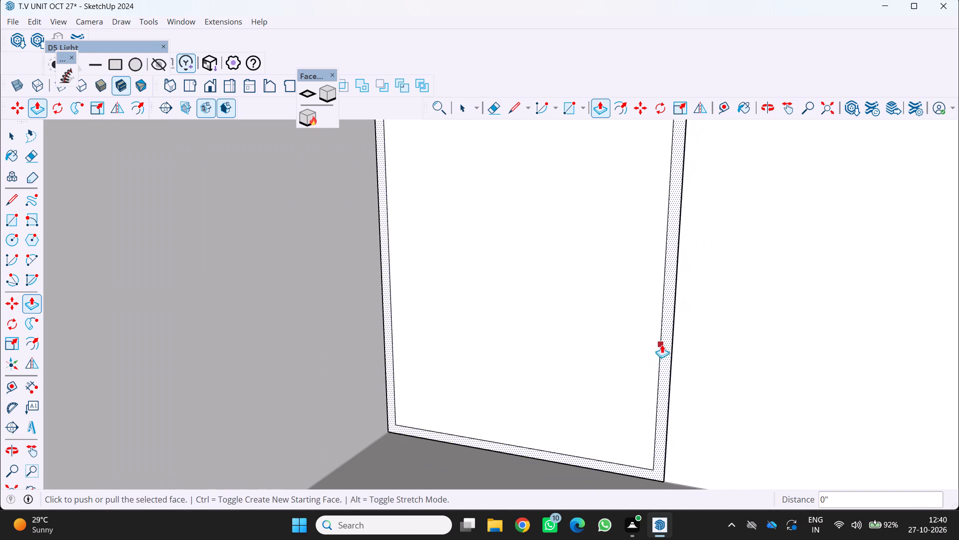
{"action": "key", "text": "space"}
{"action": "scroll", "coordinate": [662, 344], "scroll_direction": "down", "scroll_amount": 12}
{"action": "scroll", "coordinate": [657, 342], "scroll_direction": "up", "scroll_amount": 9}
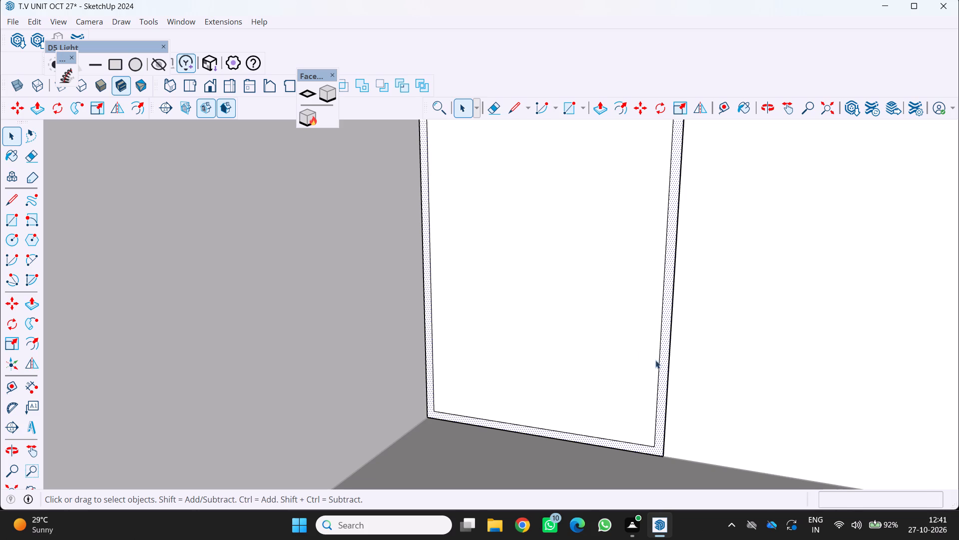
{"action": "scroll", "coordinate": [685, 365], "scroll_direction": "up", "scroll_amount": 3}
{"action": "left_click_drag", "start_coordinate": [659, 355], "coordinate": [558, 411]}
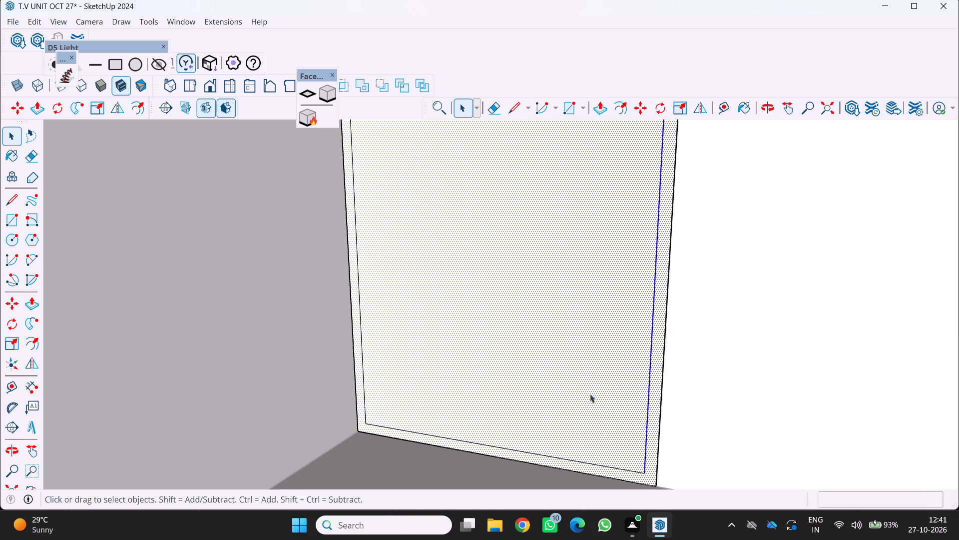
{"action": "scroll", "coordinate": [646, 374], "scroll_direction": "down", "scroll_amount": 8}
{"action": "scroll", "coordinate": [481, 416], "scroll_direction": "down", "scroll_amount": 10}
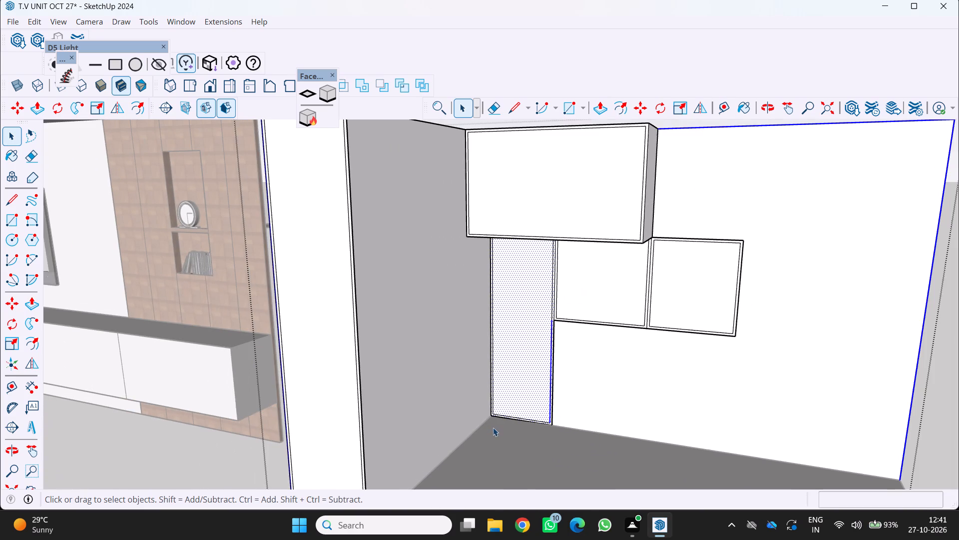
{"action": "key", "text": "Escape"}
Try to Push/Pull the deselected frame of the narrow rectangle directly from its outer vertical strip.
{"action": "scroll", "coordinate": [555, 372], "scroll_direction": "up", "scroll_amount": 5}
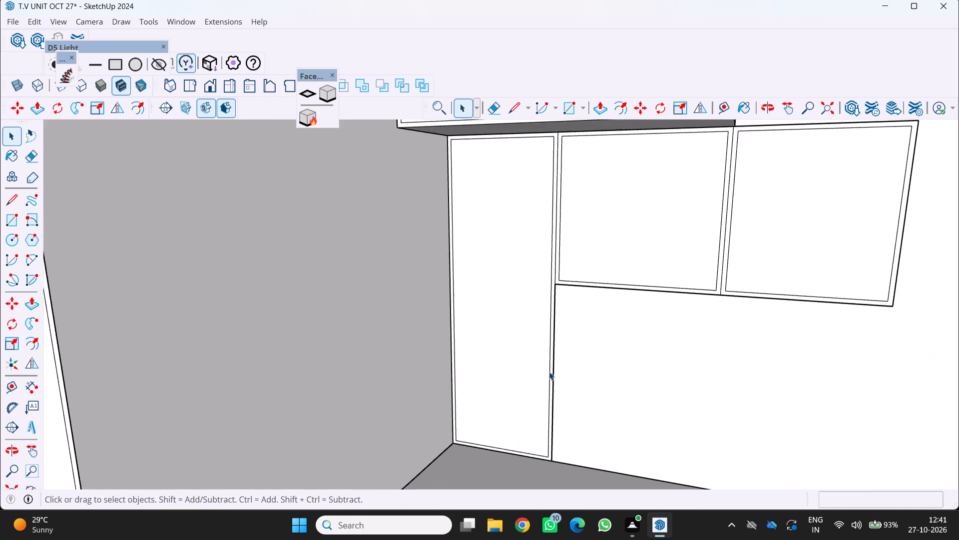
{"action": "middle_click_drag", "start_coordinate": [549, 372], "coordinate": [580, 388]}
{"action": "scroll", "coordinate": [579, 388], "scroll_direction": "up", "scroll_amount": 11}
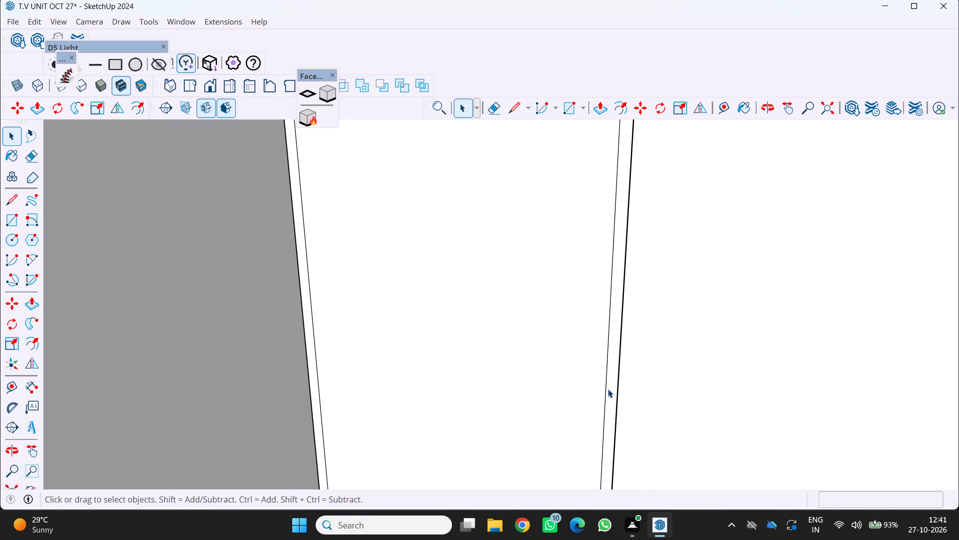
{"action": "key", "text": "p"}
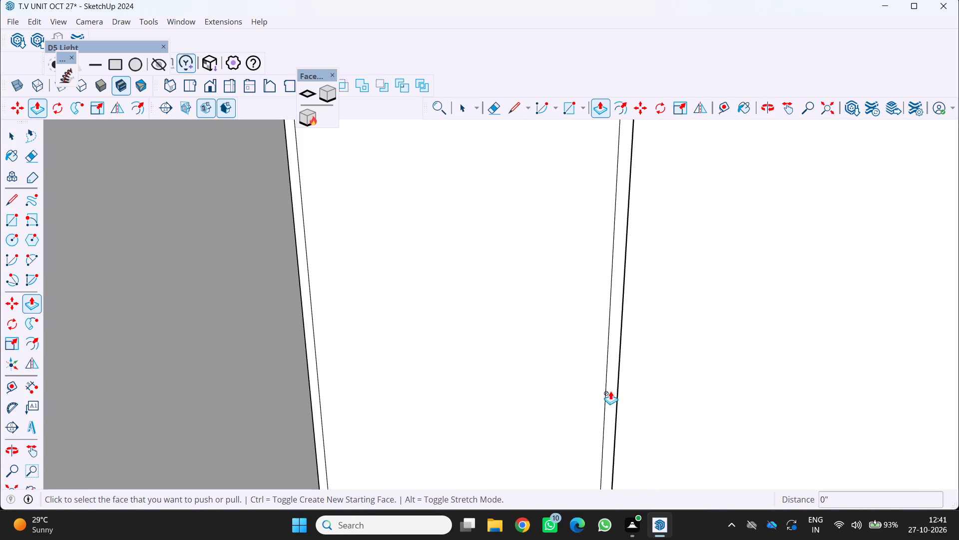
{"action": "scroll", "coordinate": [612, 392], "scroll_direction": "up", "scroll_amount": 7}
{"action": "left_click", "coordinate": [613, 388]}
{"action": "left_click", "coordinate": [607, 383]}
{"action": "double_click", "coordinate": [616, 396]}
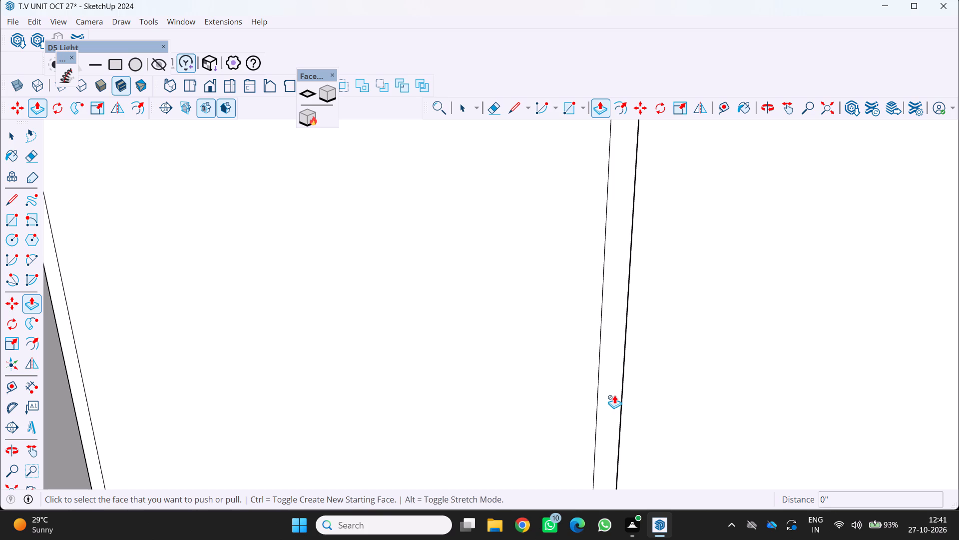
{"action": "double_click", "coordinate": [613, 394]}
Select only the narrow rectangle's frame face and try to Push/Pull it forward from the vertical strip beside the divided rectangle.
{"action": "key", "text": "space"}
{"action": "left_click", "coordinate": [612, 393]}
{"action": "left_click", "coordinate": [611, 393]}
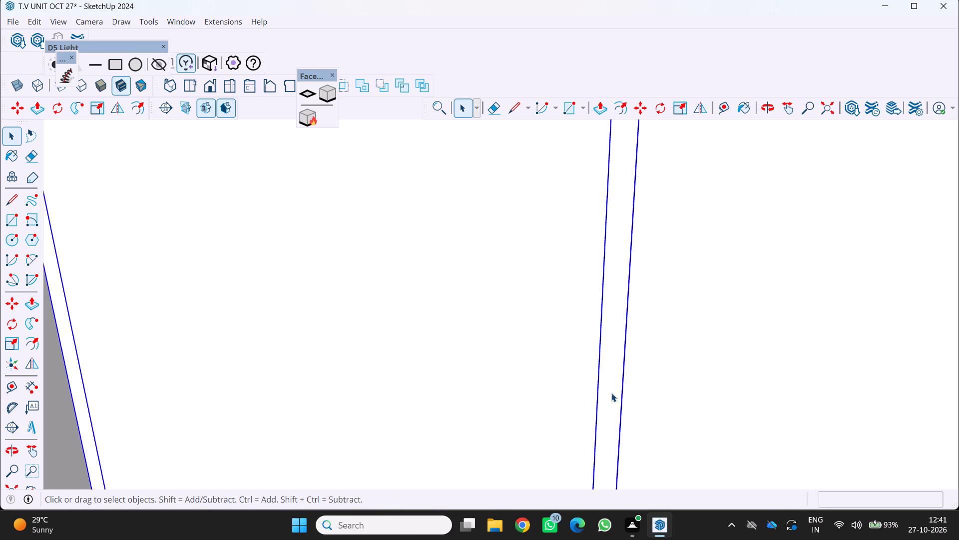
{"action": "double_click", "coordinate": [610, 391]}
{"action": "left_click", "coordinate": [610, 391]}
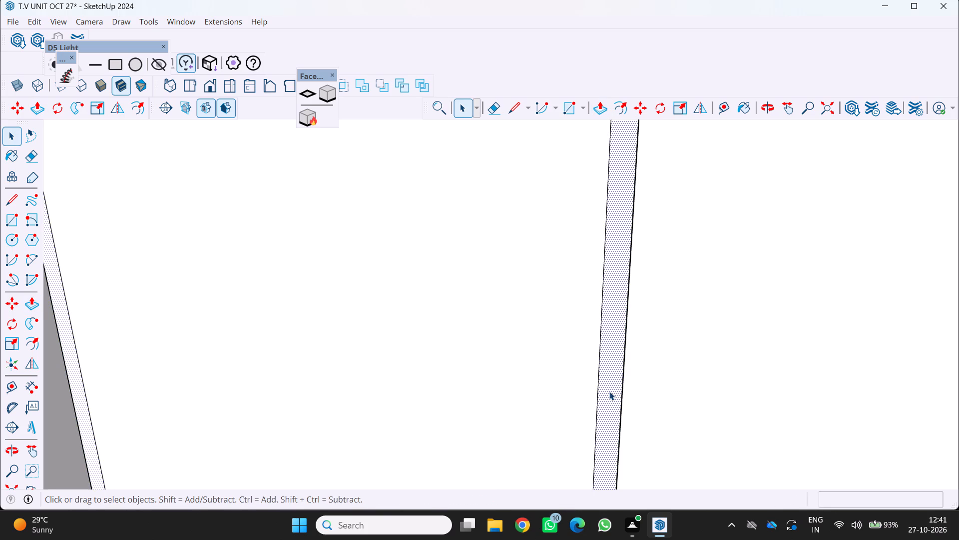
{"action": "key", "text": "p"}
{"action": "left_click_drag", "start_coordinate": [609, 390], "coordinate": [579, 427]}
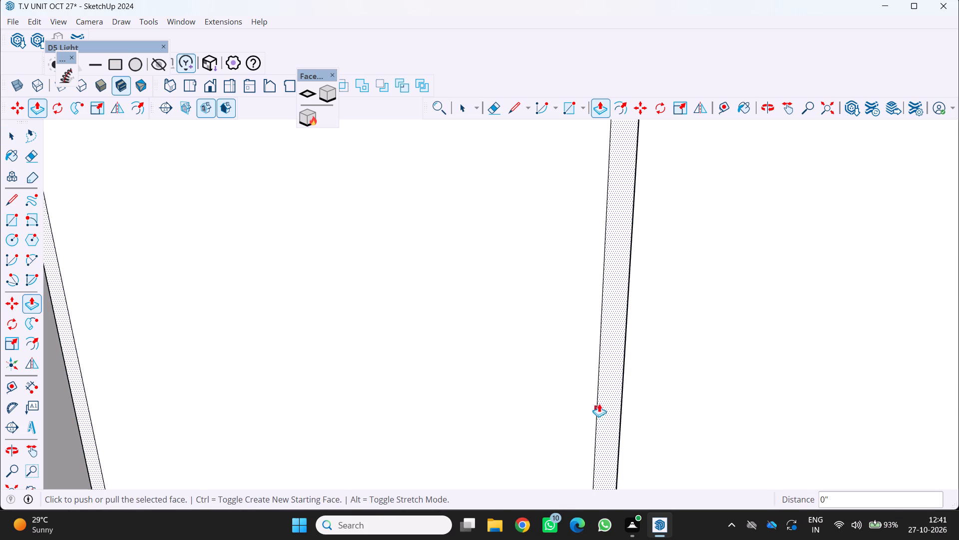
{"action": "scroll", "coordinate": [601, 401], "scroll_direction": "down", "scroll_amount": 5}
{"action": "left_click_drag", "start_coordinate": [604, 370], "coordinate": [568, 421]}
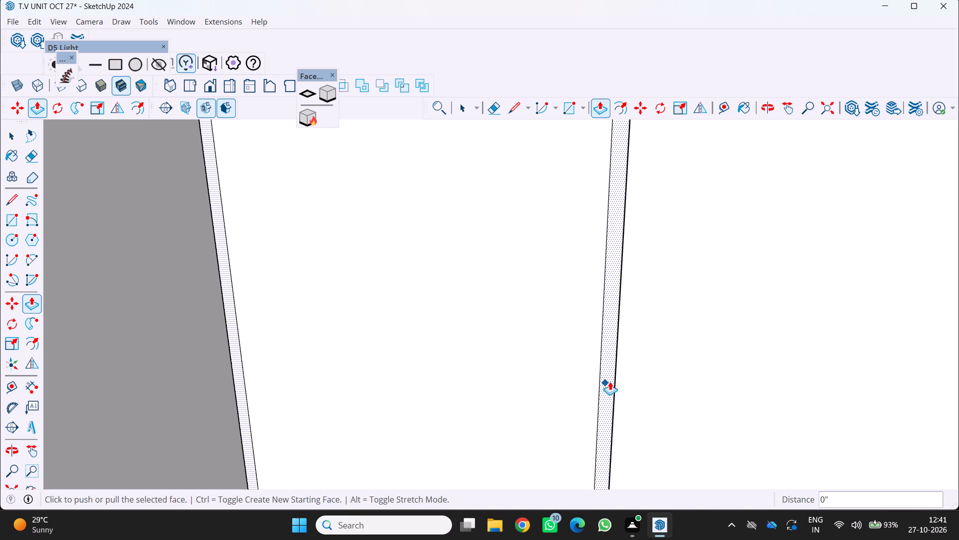
Examine the narrow rectangle's frame and its junction with the upper cabinet and side wall from several angles.
{"action": "scroll", "coordinate": [610, 381], "scroll_direction": "down", "scroll_amount": 10}
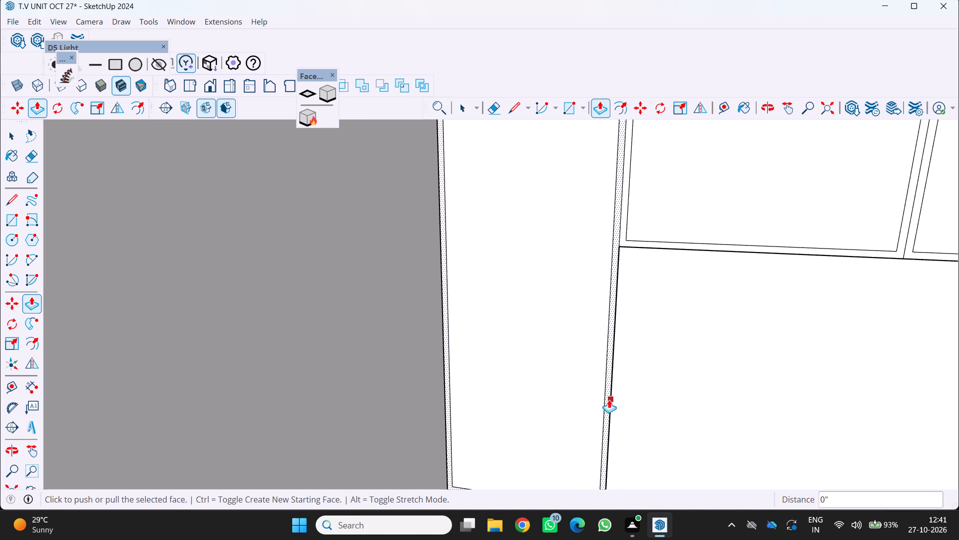
{"action": "scroll", "coordinate": [605, 405], "scroll_direction": "down", "scroll_amount": 4}
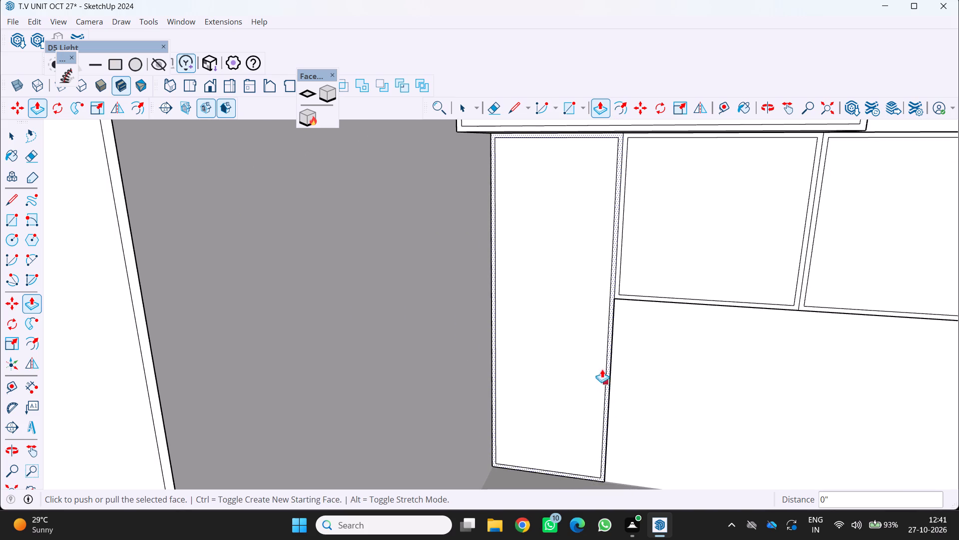
{"action": "scroll", "coordinate": [600, 128], "scroll_direction": "up", "scroll_amount": 13}
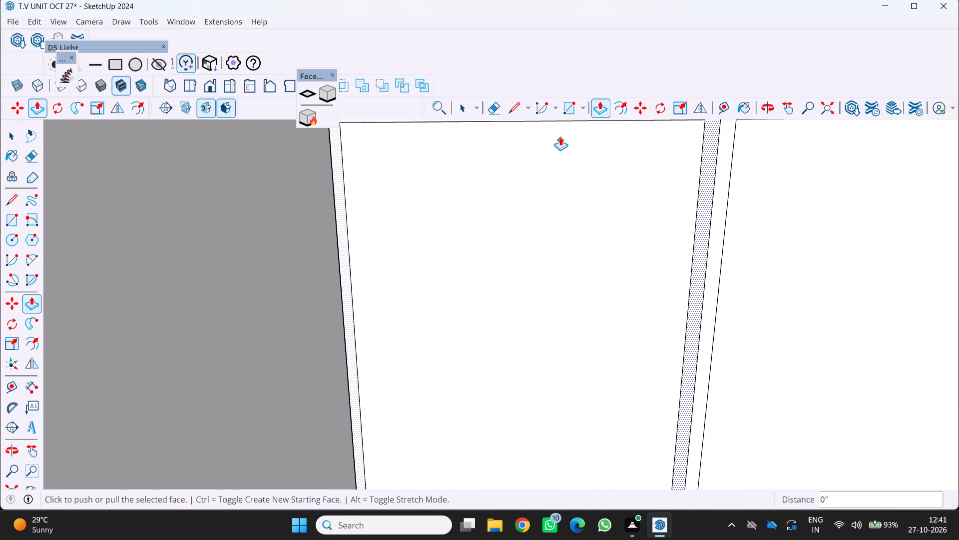
{"action": "scroll", "coordinate": [562, 136], "scroll_direction": "down", "scroll_amount": 6}
{"action": "middle_click_drag", "start_coordinate": [572, 147], "coordinate": [643, 257]}
{"action": "scroll", "coordinate": [609, 241], "scroll_direction": "down", "scroll_amount": 3}
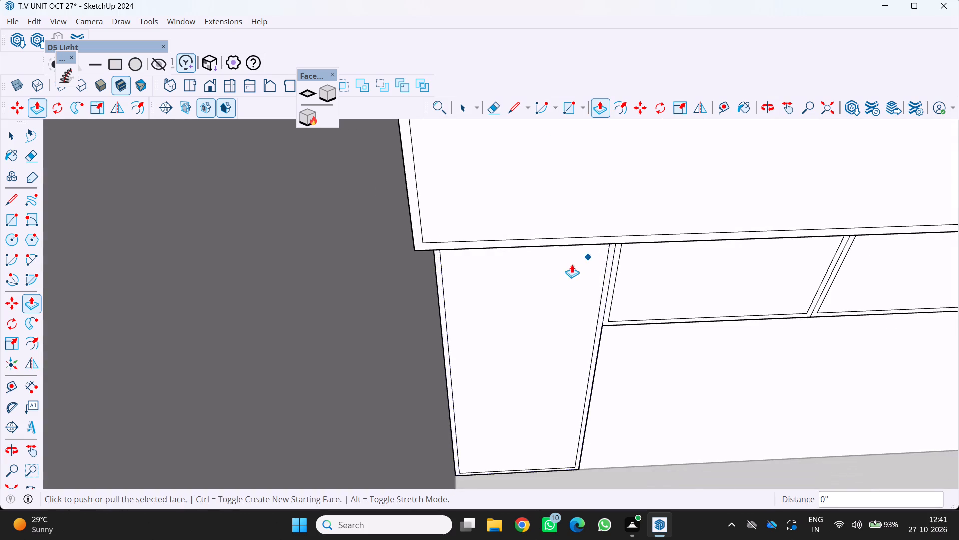
{"action": "scroll", "coordinate": [563, 265], "scroll_direction": "up", "scroll_amount": 1}
{"action": "middle_click_drag", "start_coordinate": [563, 265], "coordinate": [550, 247]}
{"action": "middle_click_drag", "start_coordinate": [548, 246], "coordinate": [528, 219]}
{"action": "scroll", "coordinate": [544, 224], "scroll_direction": "down", "scroll_amount": 4}
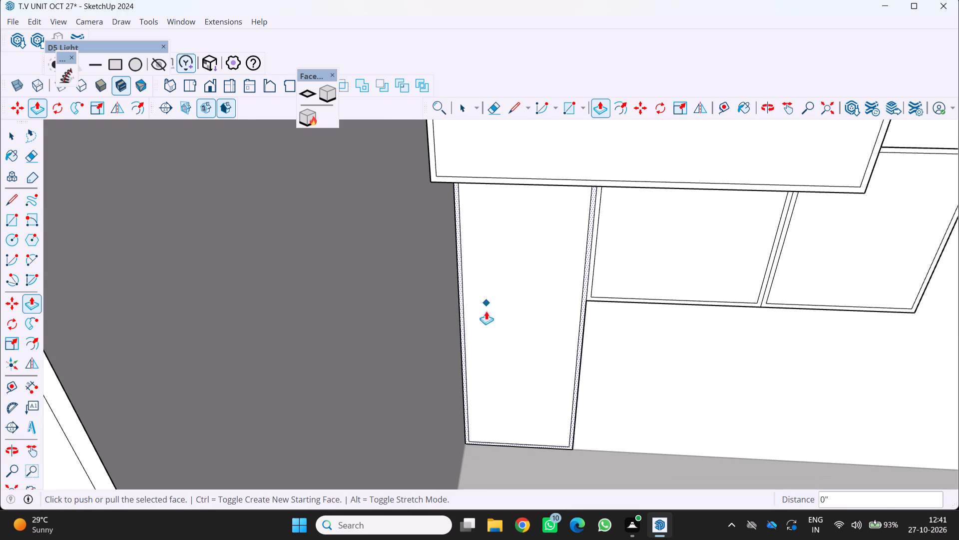
{"action": "scroll", "coordinate": [486, 314], "scroll_direction": "down", "scroll_amount": 4}
{"action": "middle_click_drag", "start_coordinate": [465, 376], "coordinate": [461, 320]}
{"action": "middle_click", "coordinate": [461, 320]}
{"action": "scroll", "coordinate": [495, 246], "scroll_direction": "up", "scroll_amount": 4}
{"action": "middle_click_drag", "start_coordinate": [499, 211], "coordinate": [428, 217]}
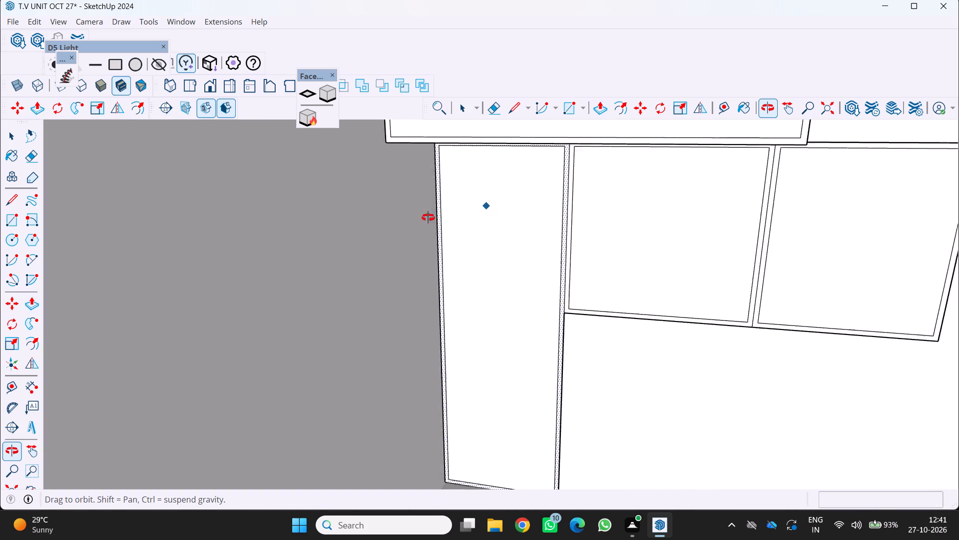
{"action": "middle_click_drag", "start_coordinate": [428, 217], "coordinate": [397, 301]}
{"action": "middle_click", "coordinate": [397, 304]}
{"action": "middle_click_drag", "start_coordinate": [399, 312], "coordinate": [400, 320]}
{"action": "scroll", "coordinate": [406, 329], "scroll_direction": "down", "scroll_amount": 5}
{"action": "middle_click_drag", "start_coordinate": [425, 337], "coordinate": [499, 274]}
{"action": "middle_click_drag", "start_coordinate": [498, 275], "coordinate": [494, 282]}
{"action": "scroll", "coordinate": [480, 301], "scroll_direction": "down", "scroll_amount": 1}
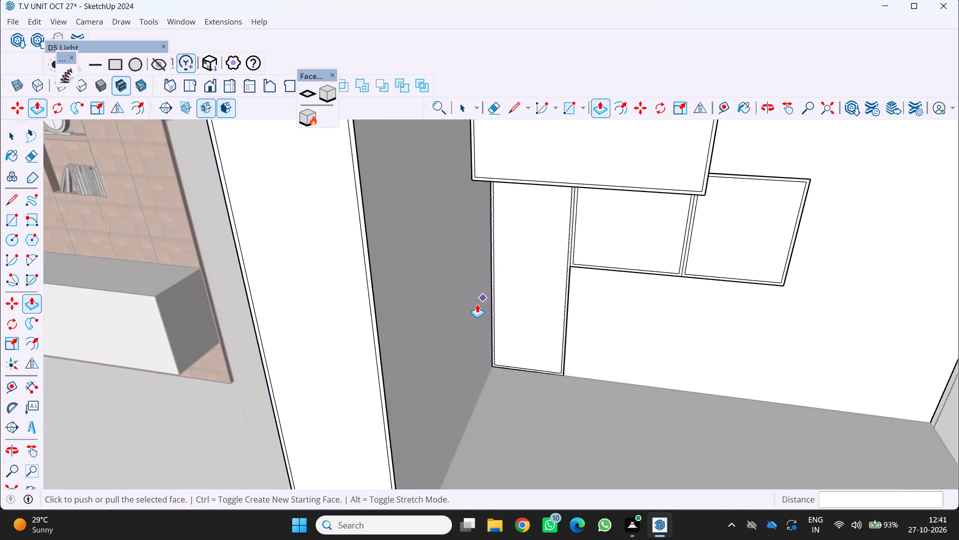
{"action": "scroll", "coordinate": [472, 308], "scroll_direction": "down", "scroll_amount": 4}
{"action": "middle_click_drag", "start_coordinate": [465, 314], "coordinate": [381, 425], "text": "shift"}
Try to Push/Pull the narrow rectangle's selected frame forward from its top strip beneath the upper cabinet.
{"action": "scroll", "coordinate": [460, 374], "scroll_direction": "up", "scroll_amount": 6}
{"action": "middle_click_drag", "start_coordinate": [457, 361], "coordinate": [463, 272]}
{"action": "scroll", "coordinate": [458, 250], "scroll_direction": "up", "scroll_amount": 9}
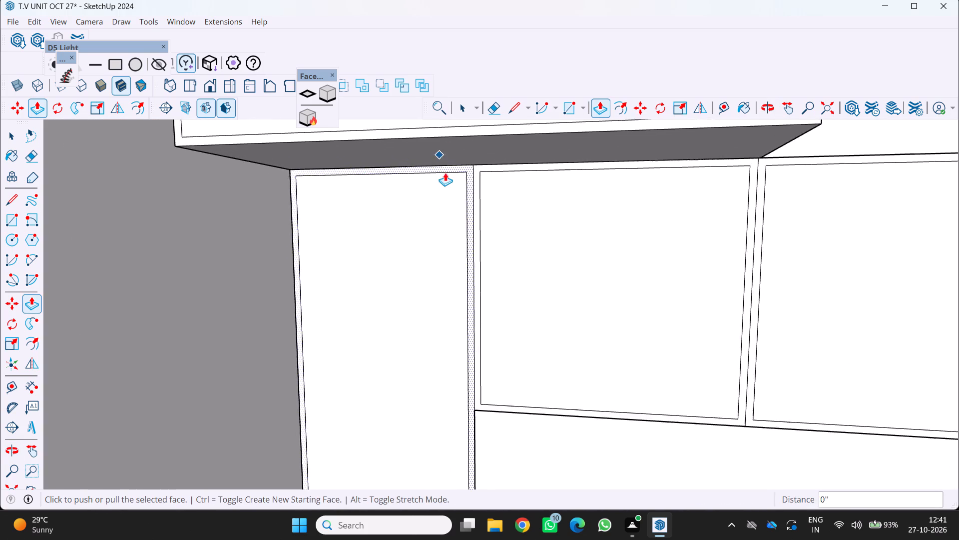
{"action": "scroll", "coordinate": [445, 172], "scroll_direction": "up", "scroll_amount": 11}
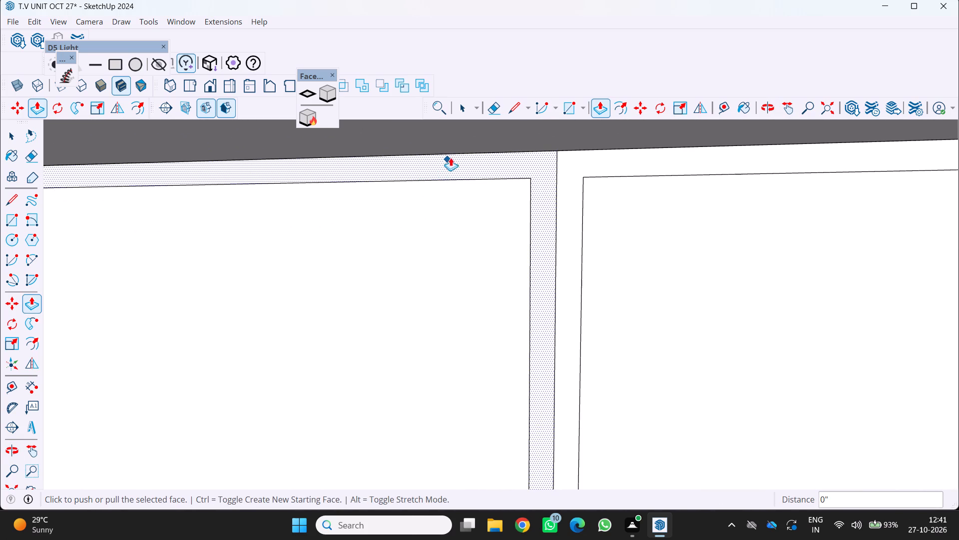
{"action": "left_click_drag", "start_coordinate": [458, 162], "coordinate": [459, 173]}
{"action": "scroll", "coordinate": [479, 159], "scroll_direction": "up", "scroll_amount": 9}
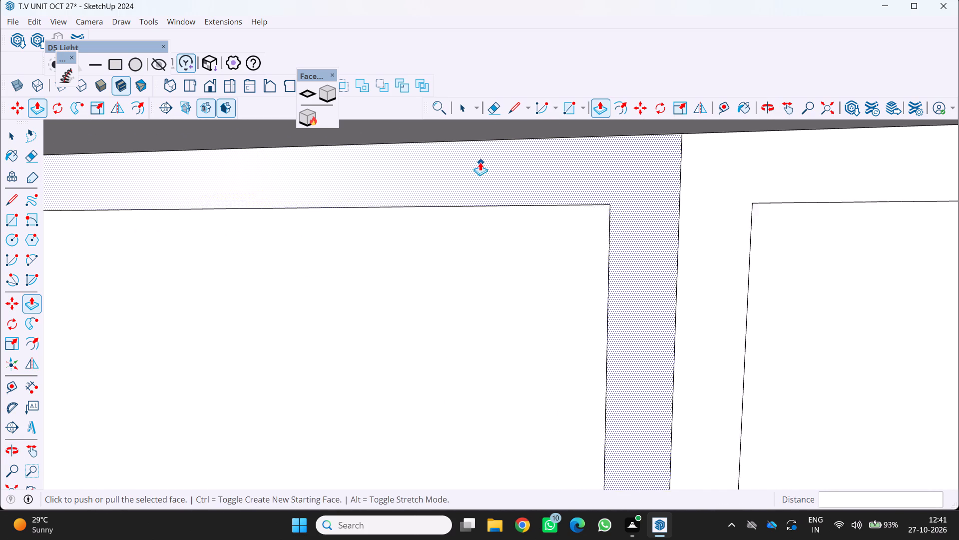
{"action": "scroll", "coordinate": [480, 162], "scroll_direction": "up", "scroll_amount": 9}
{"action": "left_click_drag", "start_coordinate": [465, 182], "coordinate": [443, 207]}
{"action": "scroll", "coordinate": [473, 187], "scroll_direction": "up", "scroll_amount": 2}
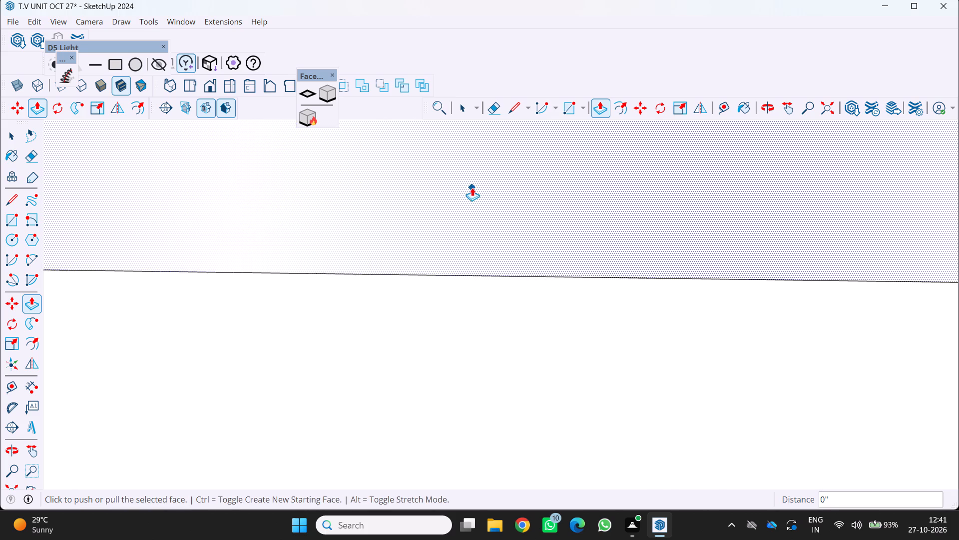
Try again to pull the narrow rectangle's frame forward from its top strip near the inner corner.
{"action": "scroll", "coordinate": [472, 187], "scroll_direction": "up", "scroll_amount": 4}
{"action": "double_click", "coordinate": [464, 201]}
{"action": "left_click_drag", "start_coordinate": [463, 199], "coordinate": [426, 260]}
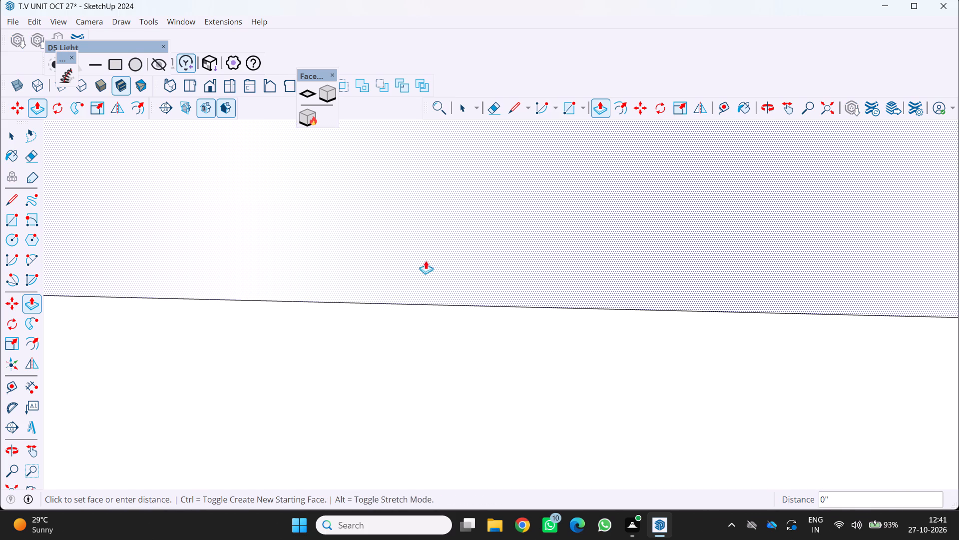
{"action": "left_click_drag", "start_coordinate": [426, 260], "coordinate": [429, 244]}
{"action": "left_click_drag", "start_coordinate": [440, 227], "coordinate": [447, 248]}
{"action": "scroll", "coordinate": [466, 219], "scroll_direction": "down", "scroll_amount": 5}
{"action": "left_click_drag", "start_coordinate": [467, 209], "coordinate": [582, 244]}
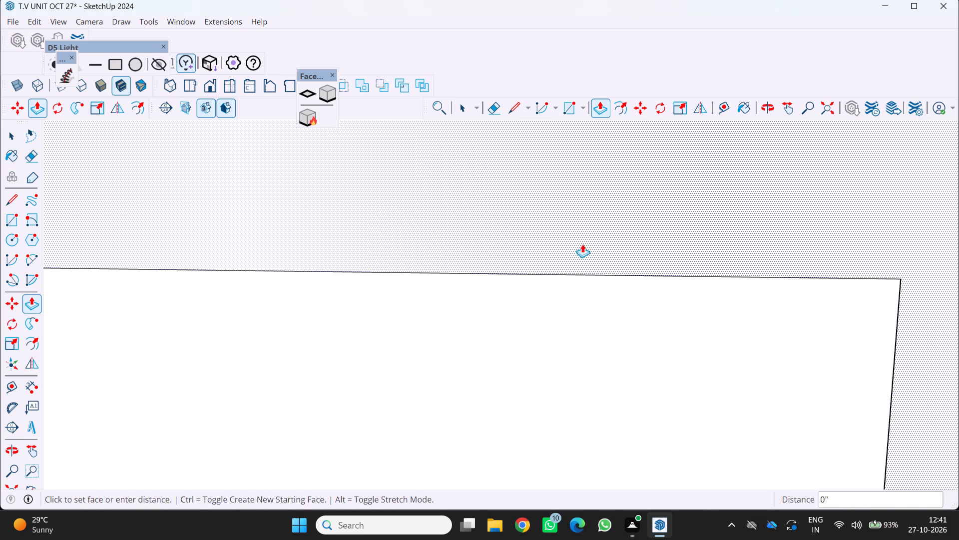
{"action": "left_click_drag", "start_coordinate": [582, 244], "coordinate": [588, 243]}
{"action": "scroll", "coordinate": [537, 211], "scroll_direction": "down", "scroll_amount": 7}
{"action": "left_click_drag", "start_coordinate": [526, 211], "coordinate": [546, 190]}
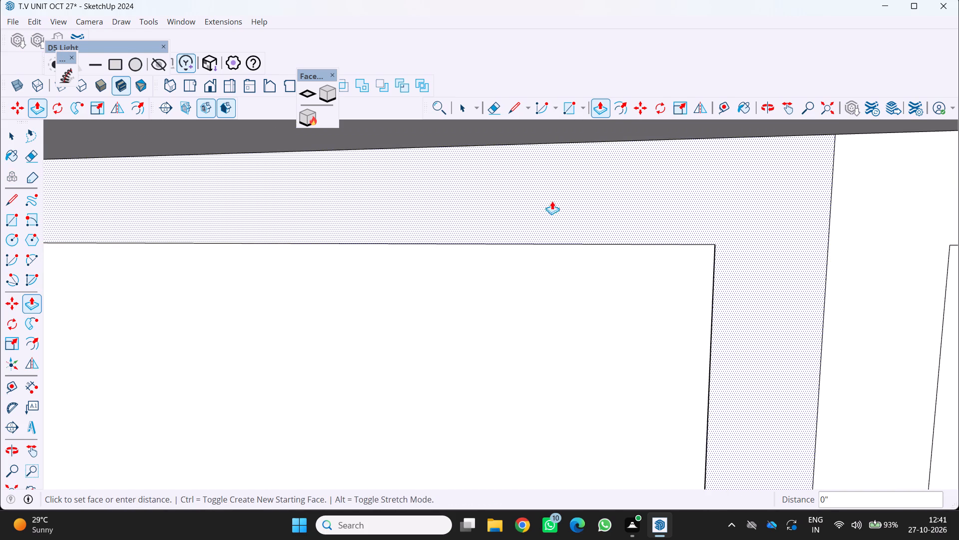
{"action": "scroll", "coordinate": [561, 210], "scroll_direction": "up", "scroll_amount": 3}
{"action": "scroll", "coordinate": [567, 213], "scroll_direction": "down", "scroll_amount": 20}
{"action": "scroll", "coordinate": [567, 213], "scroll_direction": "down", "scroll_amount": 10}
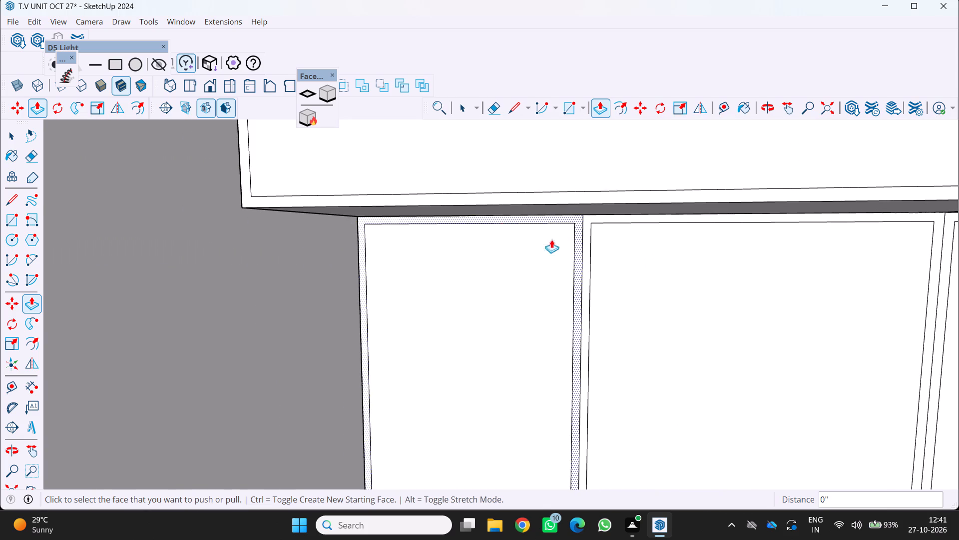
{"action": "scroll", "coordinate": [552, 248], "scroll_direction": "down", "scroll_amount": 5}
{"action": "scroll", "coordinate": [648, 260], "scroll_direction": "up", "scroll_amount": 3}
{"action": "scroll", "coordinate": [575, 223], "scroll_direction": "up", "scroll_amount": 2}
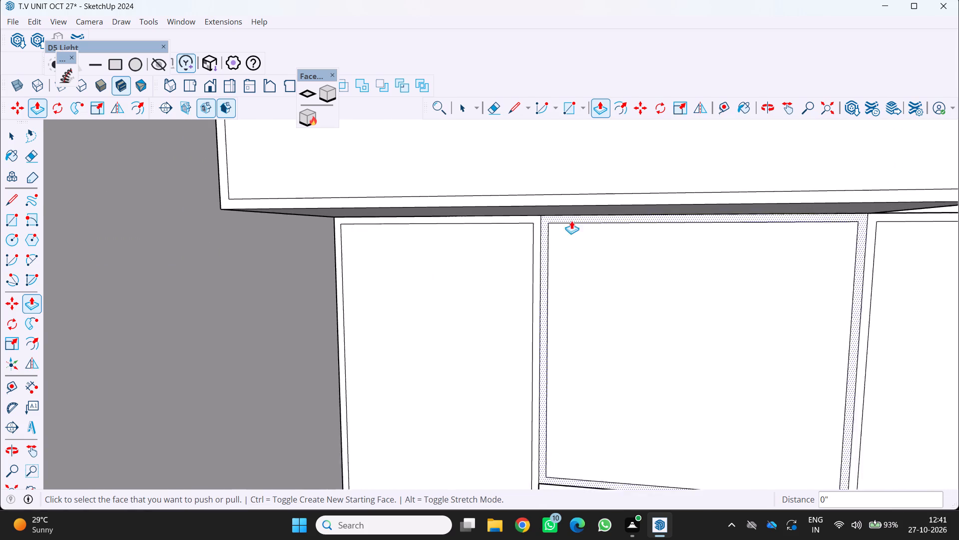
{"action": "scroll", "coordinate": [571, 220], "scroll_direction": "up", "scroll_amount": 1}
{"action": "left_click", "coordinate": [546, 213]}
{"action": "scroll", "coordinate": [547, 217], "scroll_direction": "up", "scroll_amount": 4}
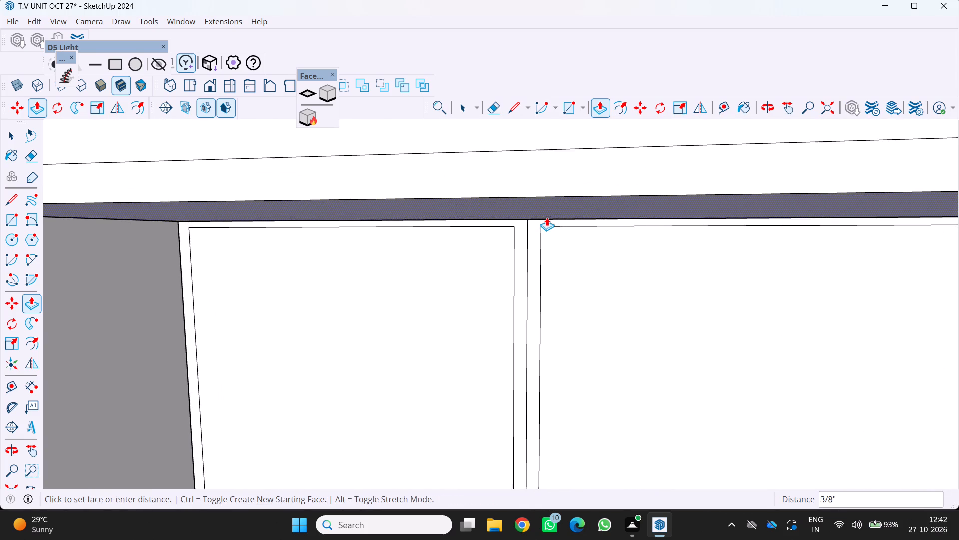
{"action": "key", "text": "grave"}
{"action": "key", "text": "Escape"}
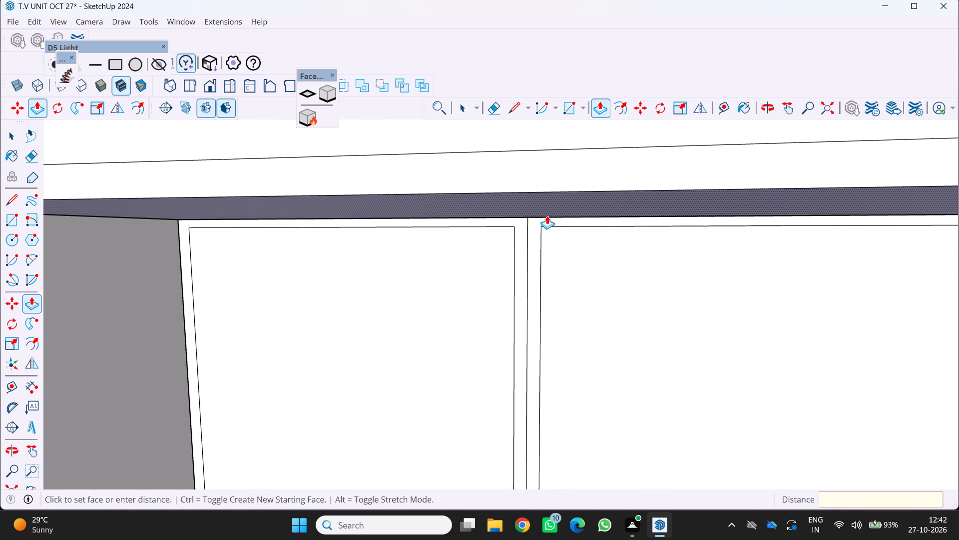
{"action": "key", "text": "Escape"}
Pull the frame of the bay next to the narrow rectangle forward about 1' 7 3/16", flush with the upper cabinet's front.
{"action": "left_click_drag", "start_coordinate": [555, 212], "coordinate": [517, 252]}
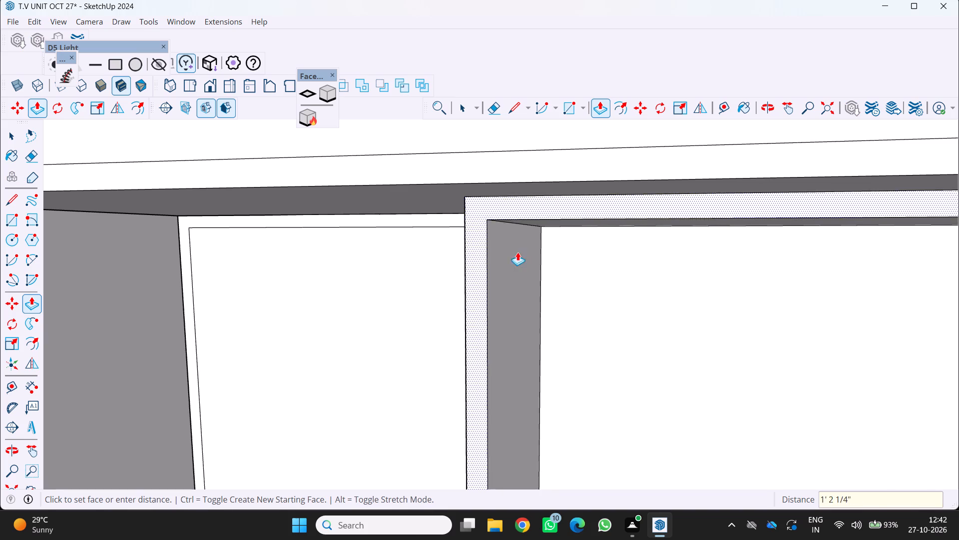
{"action": "left_click_drag", "start_coordinate": [517, 252], "coordinate": [466, 247]}
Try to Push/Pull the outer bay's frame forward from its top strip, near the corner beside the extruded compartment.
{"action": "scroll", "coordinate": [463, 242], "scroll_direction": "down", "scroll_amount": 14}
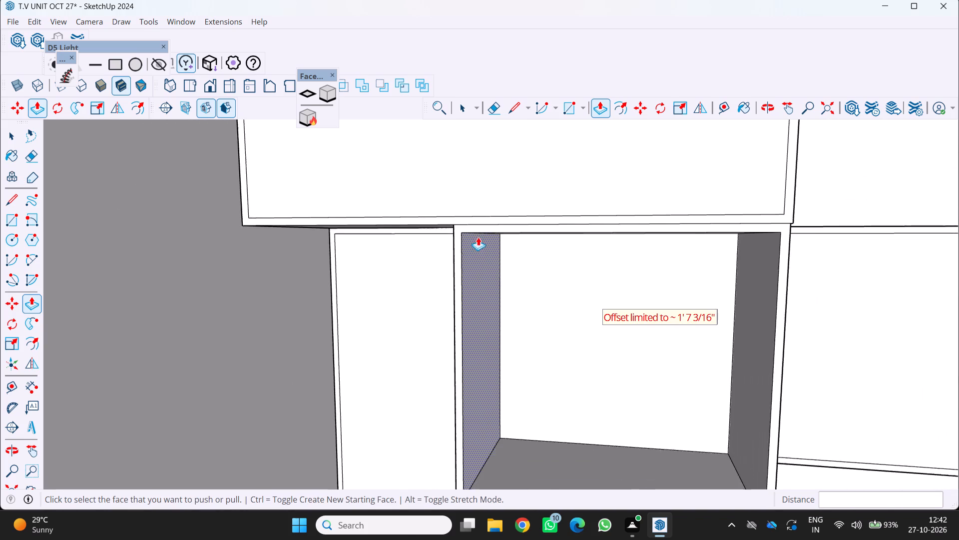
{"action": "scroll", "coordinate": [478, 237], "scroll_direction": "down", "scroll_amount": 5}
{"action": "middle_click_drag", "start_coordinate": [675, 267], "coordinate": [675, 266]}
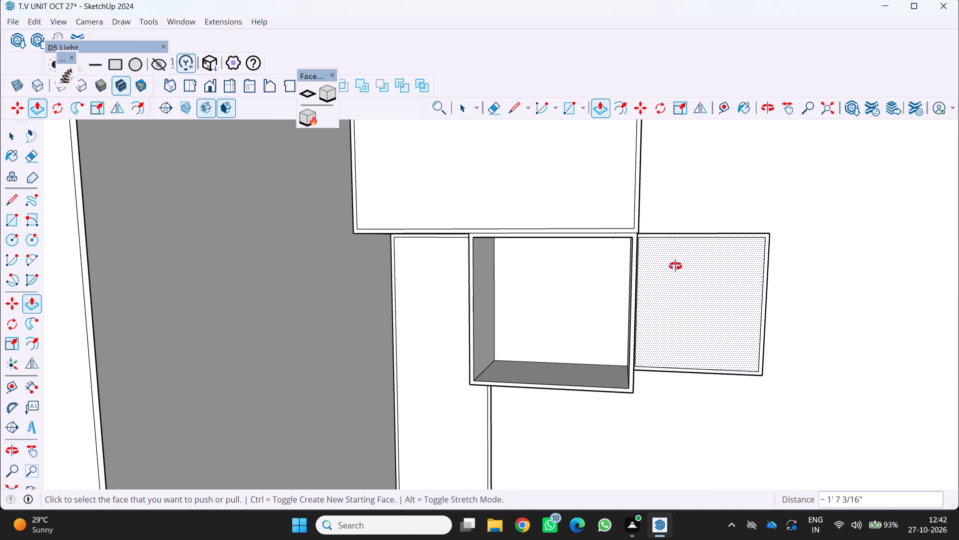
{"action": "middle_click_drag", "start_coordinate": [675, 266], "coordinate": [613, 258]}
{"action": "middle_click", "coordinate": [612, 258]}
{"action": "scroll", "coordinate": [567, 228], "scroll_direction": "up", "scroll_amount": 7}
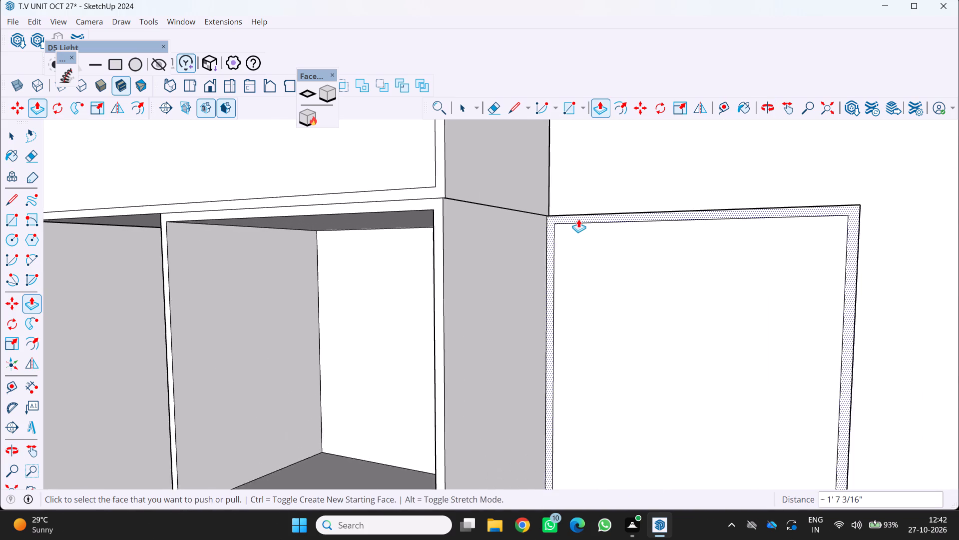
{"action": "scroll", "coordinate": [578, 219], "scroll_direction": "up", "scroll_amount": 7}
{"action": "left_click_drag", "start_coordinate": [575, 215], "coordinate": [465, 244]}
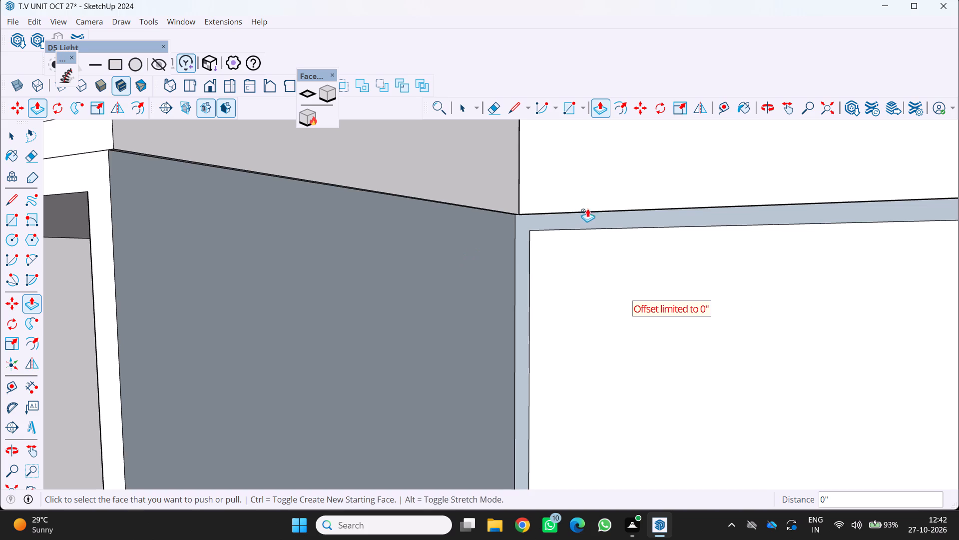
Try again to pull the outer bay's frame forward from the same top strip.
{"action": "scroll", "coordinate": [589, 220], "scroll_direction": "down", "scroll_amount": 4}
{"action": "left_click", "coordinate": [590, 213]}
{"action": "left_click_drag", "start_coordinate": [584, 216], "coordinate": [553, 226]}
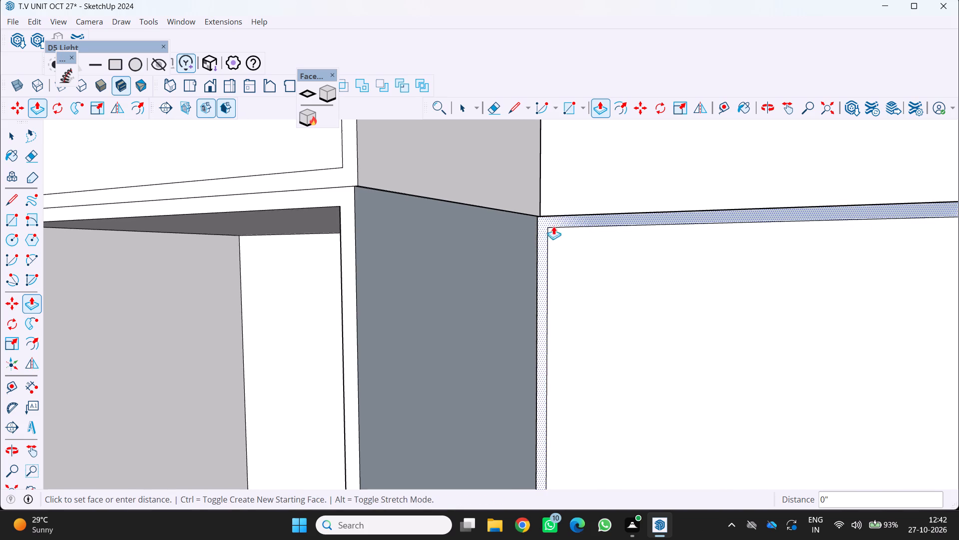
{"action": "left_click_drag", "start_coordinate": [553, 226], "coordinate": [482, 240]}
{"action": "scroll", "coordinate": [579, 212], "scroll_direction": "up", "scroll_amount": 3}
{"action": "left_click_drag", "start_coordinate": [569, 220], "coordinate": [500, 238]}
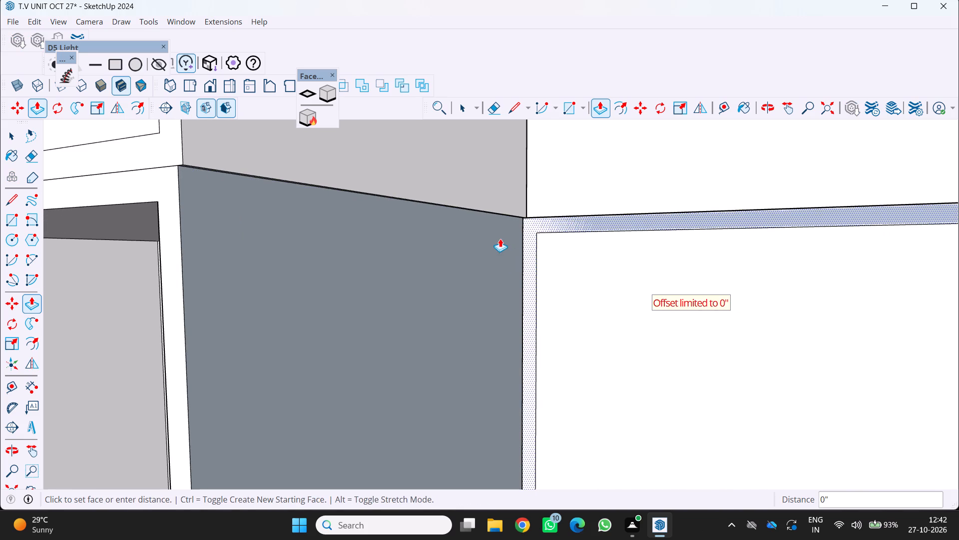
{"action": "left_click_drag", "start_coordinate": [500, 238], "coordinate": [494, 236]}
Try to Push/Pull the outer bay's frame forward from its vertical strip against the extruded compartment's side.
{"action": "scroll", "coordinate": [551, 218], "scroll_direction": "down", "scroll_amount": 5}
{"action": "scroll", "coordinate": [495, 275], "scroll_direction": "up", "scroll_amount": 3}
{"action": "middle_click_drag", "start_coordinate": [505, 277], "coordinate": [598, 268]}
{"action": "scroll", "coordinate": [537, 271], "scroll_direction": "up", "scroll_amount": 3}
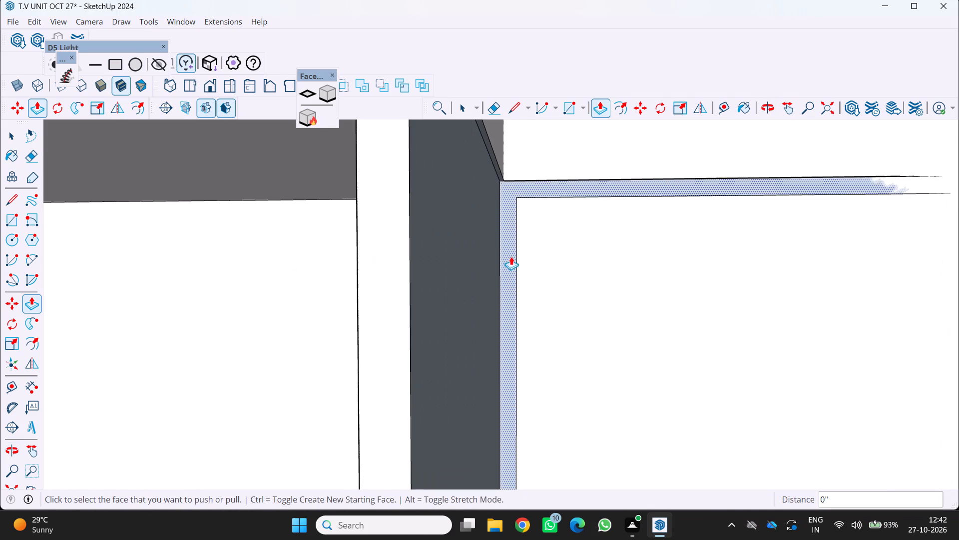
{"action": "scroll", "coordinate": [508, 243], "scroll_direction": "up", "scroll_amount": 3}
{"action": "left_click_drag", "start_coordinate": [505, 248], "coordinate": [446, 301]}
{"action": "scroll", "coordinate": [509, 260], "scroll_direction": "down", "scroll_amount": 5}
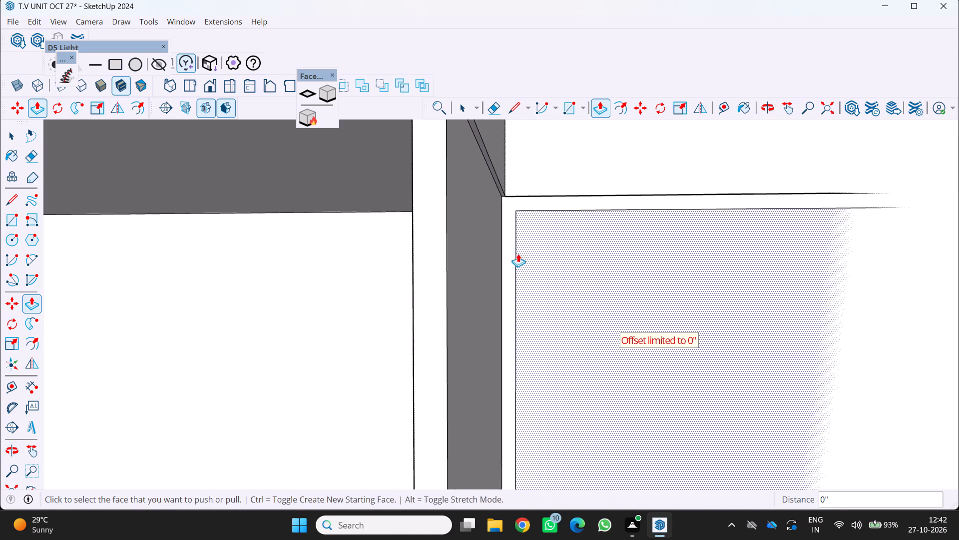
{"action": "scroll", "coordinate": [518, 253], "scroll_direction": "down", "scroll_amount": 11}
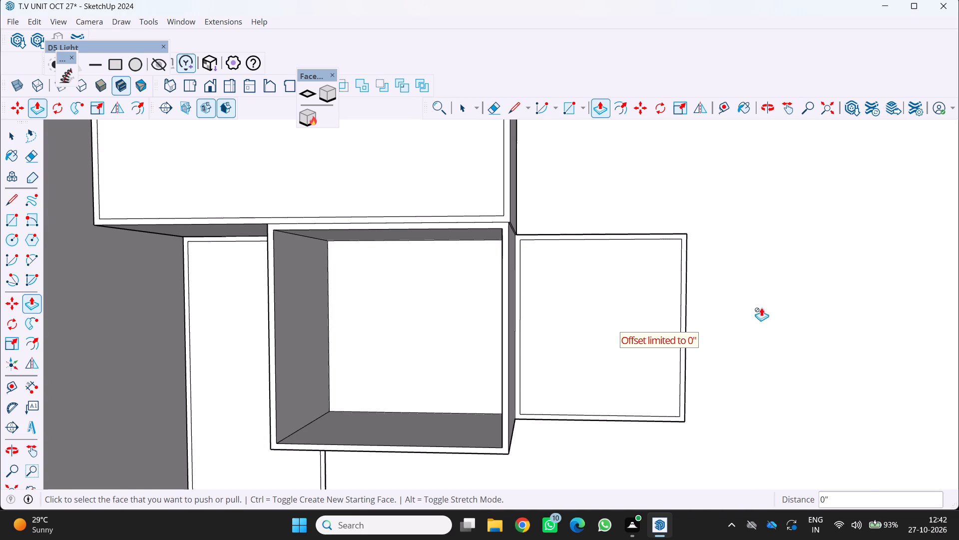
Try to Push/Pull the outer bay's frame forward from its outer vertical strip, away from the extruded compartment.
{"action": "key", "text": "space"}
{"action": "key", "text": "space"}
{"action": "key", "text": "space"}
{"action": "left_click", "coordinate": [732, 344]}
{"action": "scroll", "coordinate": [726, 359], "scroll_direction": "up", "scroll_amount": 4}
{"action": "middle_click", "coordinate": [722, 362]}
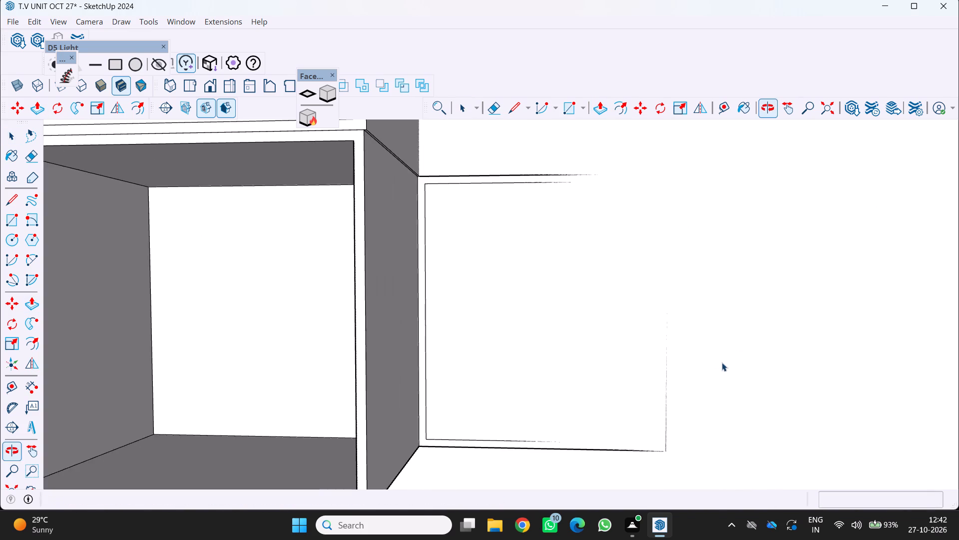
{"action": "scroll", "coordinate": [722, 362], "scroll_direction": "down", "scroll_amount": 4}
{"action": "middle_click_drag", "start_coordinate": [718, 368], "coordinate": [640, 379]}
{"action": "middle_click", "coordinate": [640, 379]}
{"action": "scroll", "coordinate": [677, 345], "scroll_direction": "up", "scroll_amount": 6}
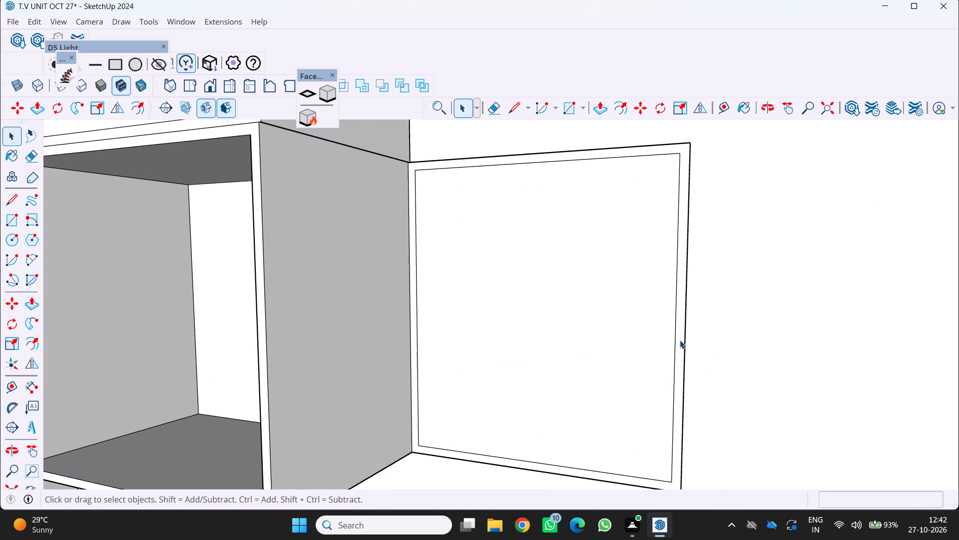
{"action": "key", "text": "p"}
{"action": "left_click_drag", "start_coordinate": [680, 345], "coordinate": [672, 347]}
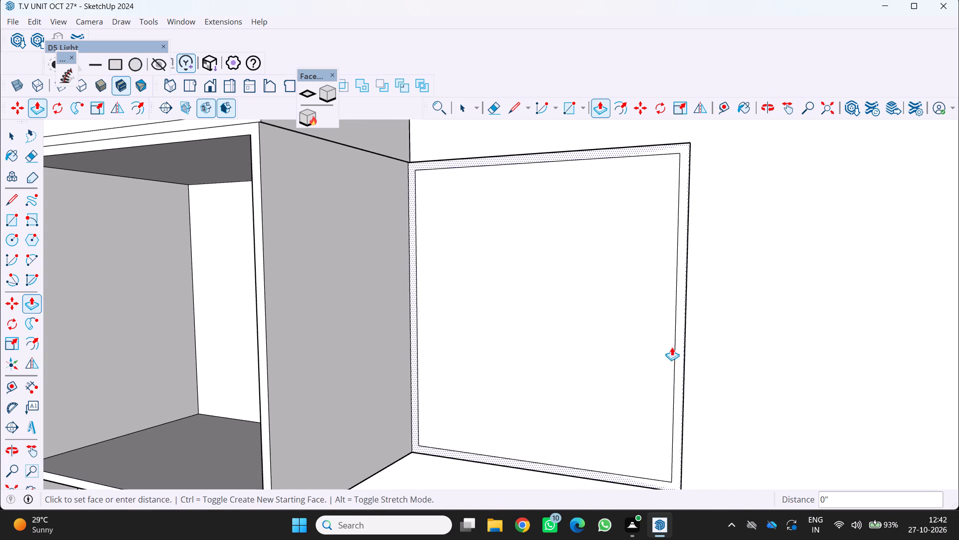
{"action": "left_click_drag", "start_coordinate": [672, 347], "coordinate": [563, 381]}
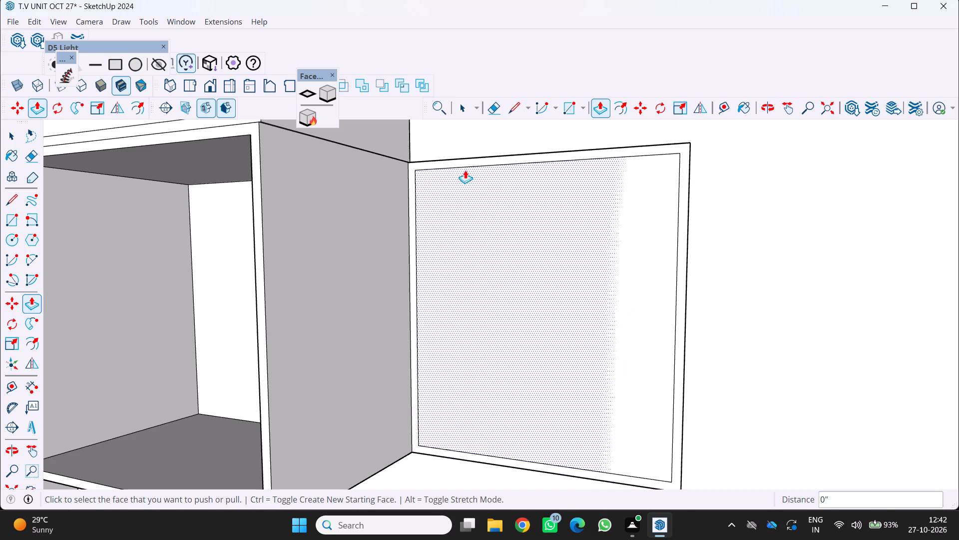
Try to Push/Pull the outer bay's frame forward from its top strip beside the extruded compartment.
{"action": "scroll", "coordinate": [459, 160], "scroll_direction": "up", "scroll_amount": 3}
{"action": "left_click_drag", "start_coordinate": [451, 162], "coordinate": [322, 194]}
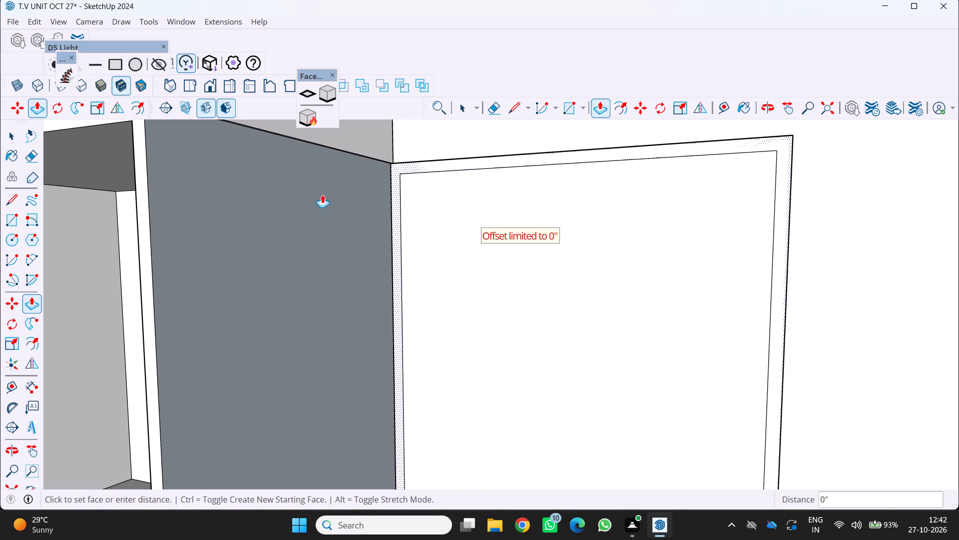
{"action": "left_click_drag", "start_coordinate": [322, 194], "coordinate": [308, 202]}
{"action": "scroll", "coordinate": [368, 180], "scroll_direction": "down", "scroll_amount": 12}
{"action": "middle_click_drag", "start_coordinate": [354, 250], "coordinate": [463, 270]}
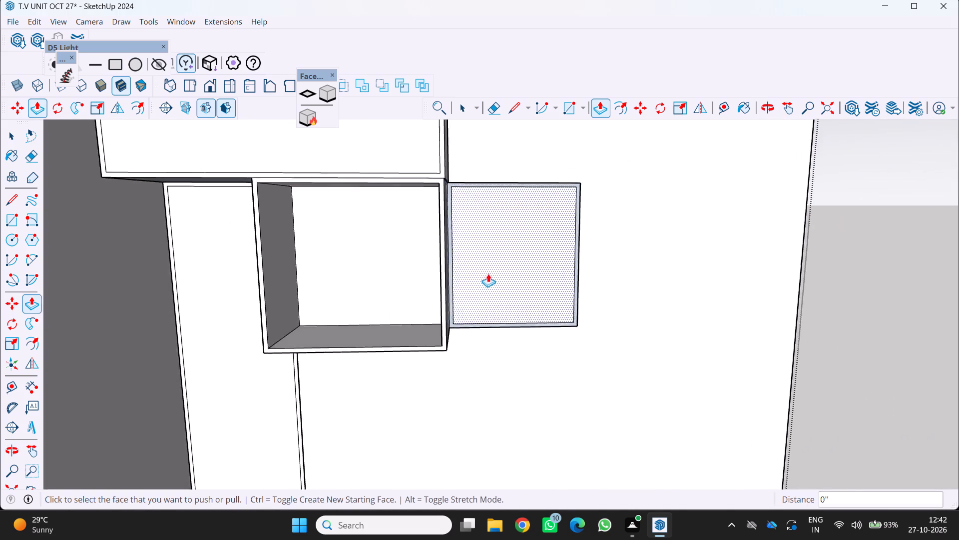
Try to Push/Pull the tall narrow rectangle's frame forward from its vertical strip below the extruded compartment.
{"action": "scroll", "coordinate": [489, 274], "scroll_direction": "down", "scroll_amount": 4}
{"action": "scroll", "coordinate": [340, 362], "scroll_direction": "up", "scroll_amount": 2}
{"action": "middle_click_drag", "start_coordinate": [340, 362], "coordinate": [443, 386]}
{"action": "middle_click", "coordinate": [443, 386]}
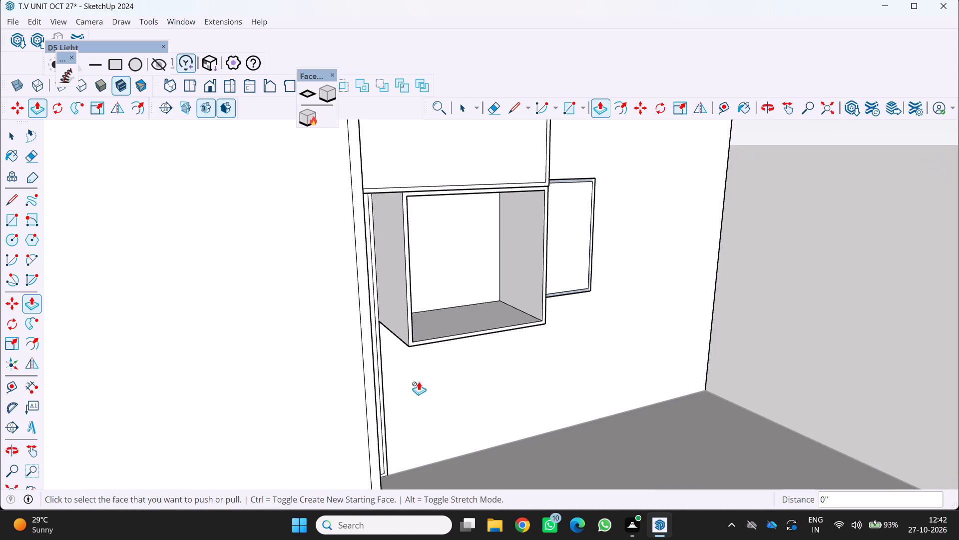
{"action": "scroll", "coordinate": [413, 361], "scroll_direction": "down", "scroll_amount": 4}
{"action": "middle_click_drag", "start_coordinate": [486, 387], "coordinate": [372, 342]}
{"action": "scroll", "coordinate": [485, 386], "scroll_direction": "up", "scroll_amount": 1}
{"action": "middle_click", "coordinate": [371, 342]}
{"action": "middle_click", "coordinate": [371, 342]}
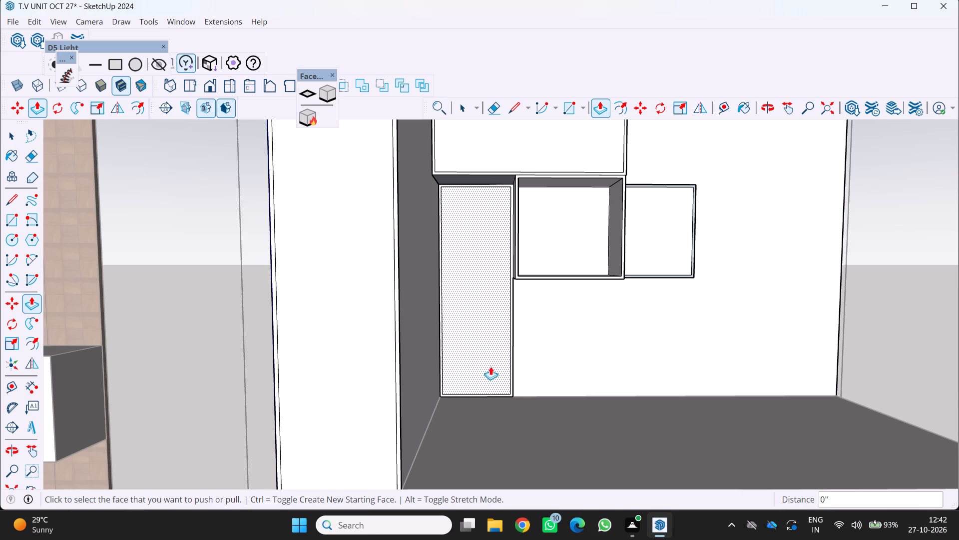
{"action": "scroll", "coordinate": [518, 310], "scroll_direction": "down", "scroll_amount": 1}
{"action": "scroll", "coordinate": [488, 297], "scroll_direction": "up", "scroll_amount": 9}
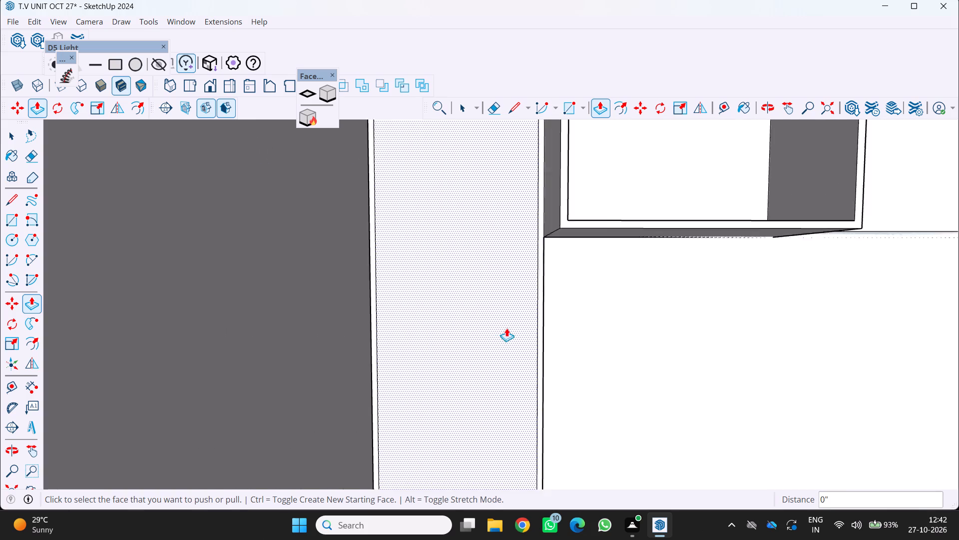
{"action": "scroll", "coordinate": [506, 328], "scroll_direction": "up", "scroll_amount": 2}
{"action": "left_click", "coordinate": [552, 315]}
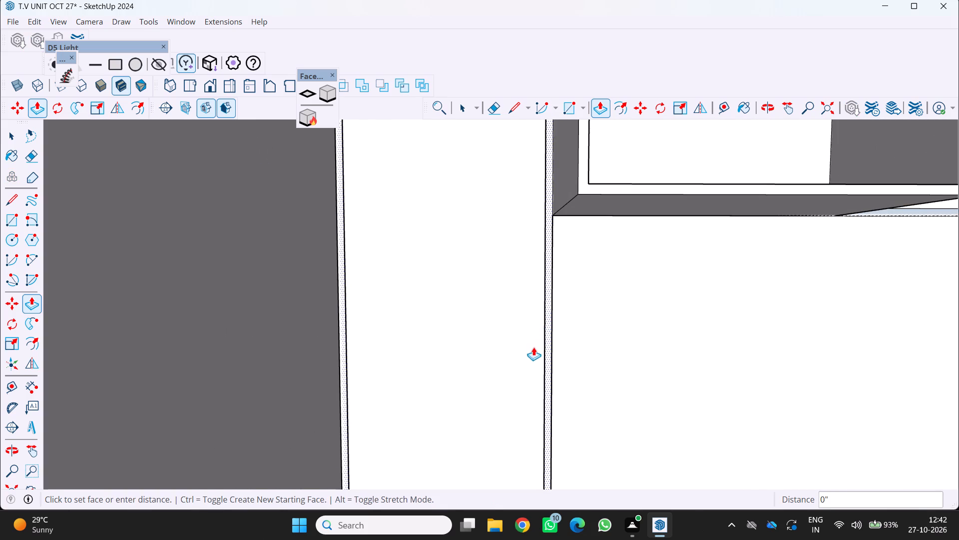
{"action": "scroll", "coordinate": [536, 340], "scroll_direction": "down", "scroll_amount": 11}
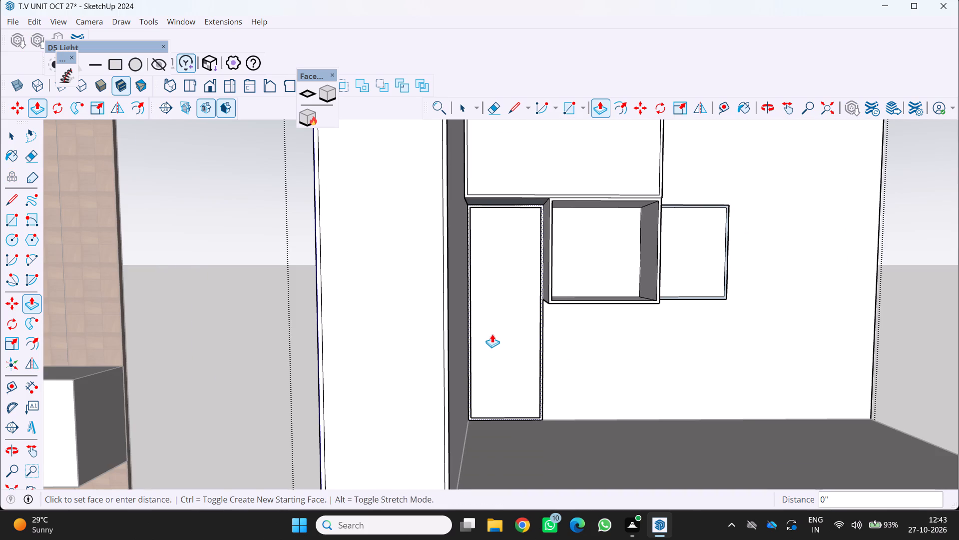
Draw a rectangle about 3/4" by 1' 11 3/8" over the top strip of the tall narrow rectangle's frame.
{"action": "key", "text": "space"}
{"action": "key", "text": "space"}
{"action": "key", "text": "space"}
{"action": "scroll", "coordinate": [477, 205], "scroll_direction": "up", "scroll_amount": 5}
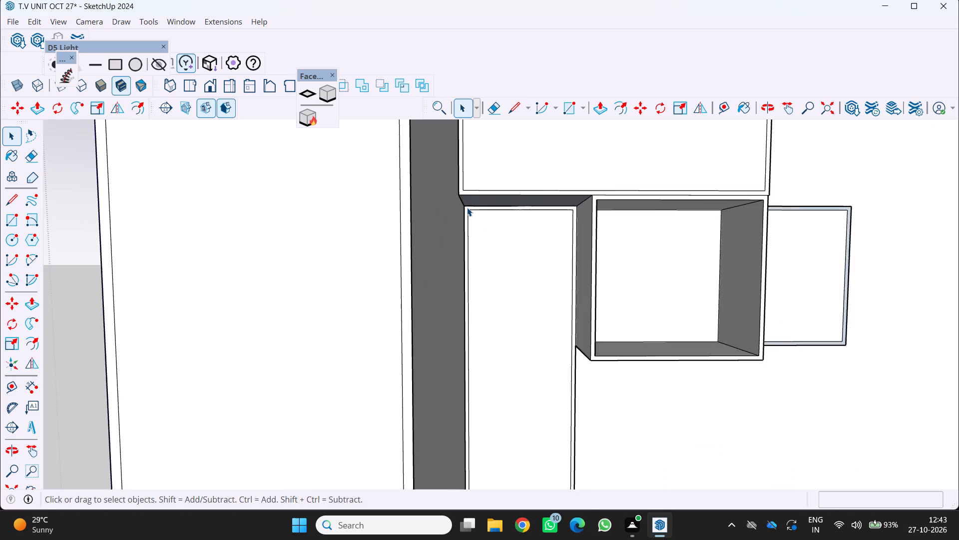
{"action": "scroll", "coordinate": [467, 207], "scroll_direction": "up", "scroll_amount": 6}
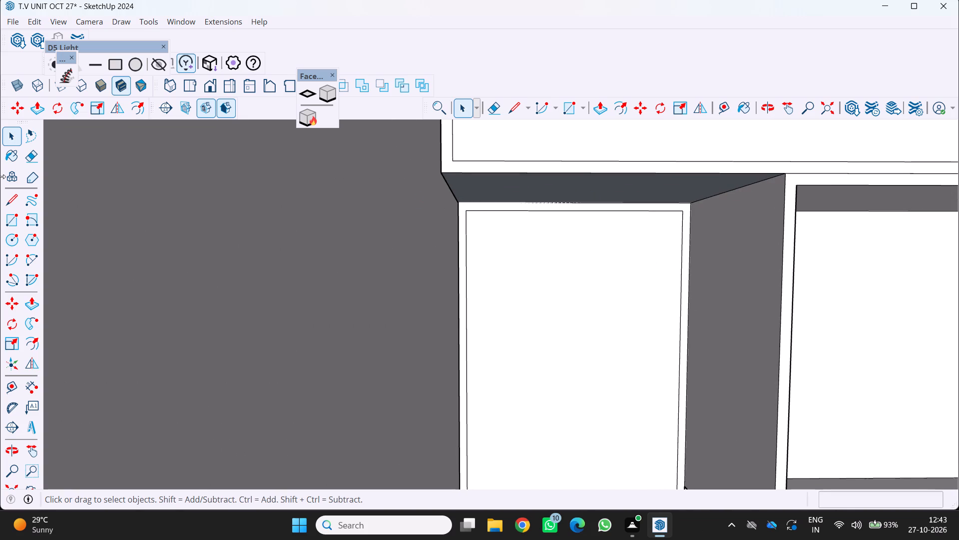
{"action": "left_click", "coordinate": [12, 218]}
{"action": "scroll", "coordinate": [315, 228], "scroll_direction": "up", "scroll_amount": 7}
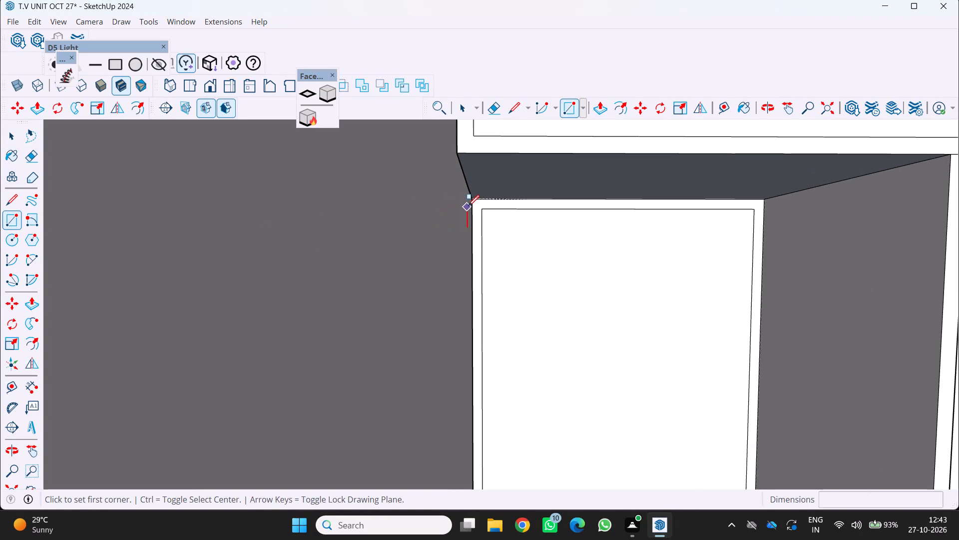
{"action": "scroll", "coordinate": [473, 197], "scroll_direction": "up", "scroll_amount": 15}
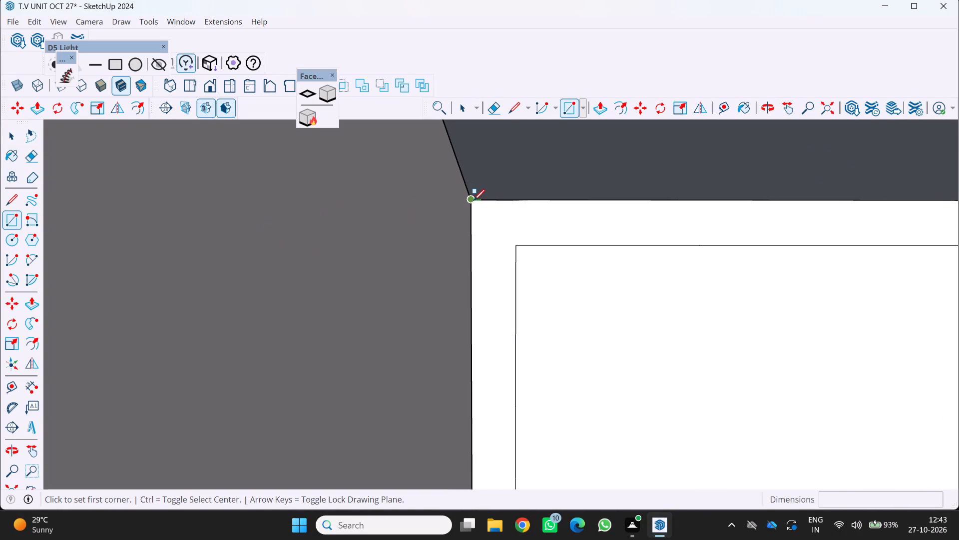
{"action": "scroll", "coordinate": [474, 200], "scroll_direction": "up", "scroll_amount": 4}
{"action": "left_click", "coordinate": [466, 201]}
{"action": "scroll", "coordinate": [467, 201], "scroll_direction": "down", "scroll_amount": 5}
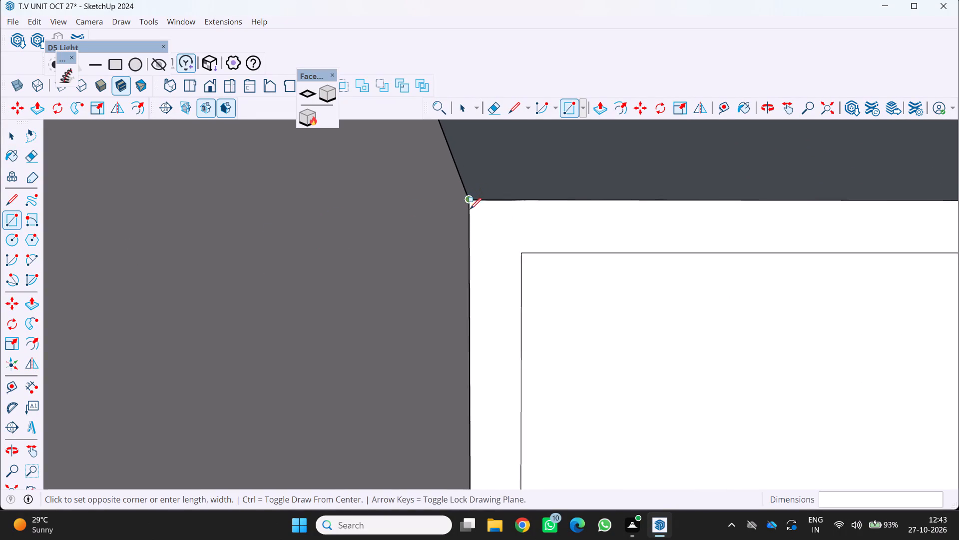
{"action": "scroll", "coordinate": [539, 226], "scroll_direction": "down", "scroll_amount": 20}
{"action": "scroll", "coordinate": [539, 226], "scroll_direction": "down", "scroll_amount": 6}
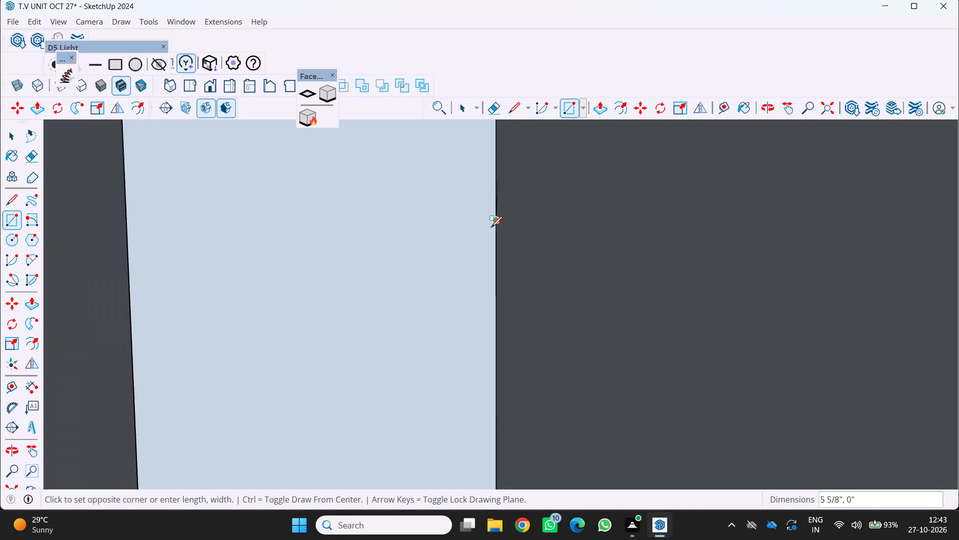
{"action": "scroll", "coordinate": [491, 227], "scroll_direction": "down", "scroll_amount": 12}
{"action": "scroll", "coordinate": [662, 233], "scroll_direction": "up", "scroll_amount": 5}
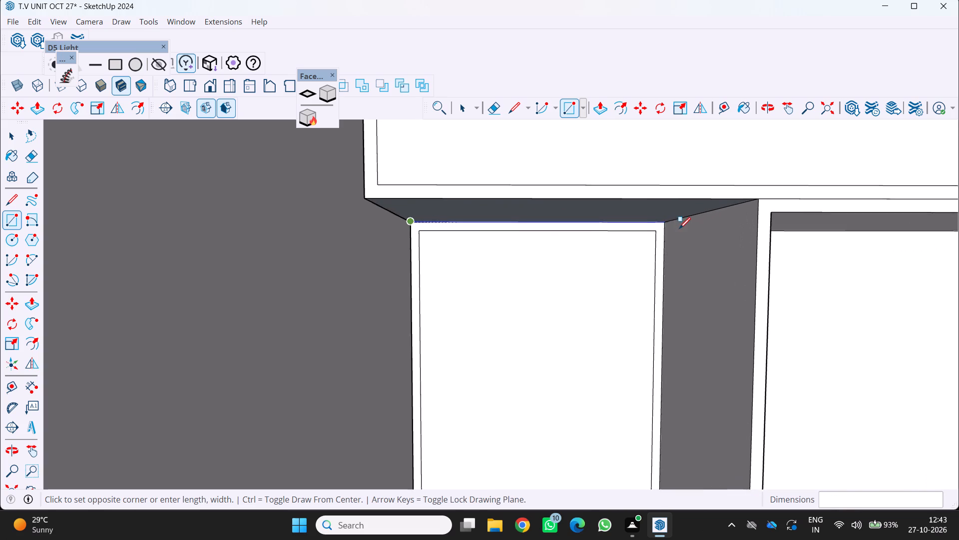
{"action": "scroll", "coordinate": [679, 228], "scroll_direction": "up", "scroll_amount": 9}
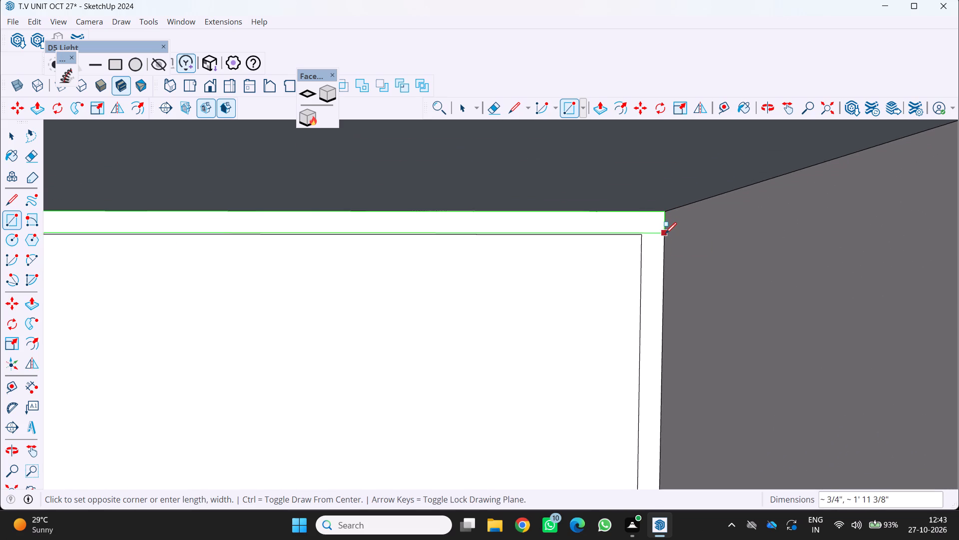
{"action": "left_click", "coordinate": [667, 234]}
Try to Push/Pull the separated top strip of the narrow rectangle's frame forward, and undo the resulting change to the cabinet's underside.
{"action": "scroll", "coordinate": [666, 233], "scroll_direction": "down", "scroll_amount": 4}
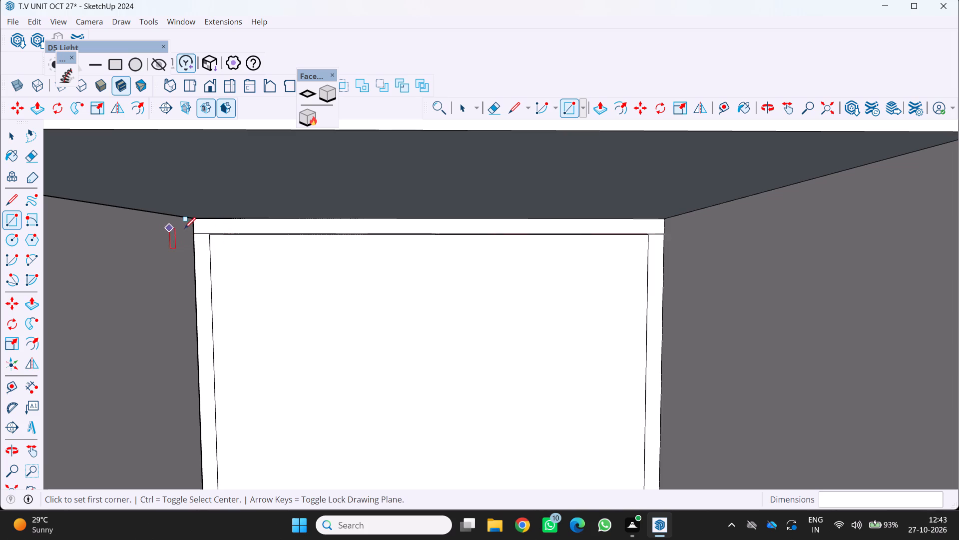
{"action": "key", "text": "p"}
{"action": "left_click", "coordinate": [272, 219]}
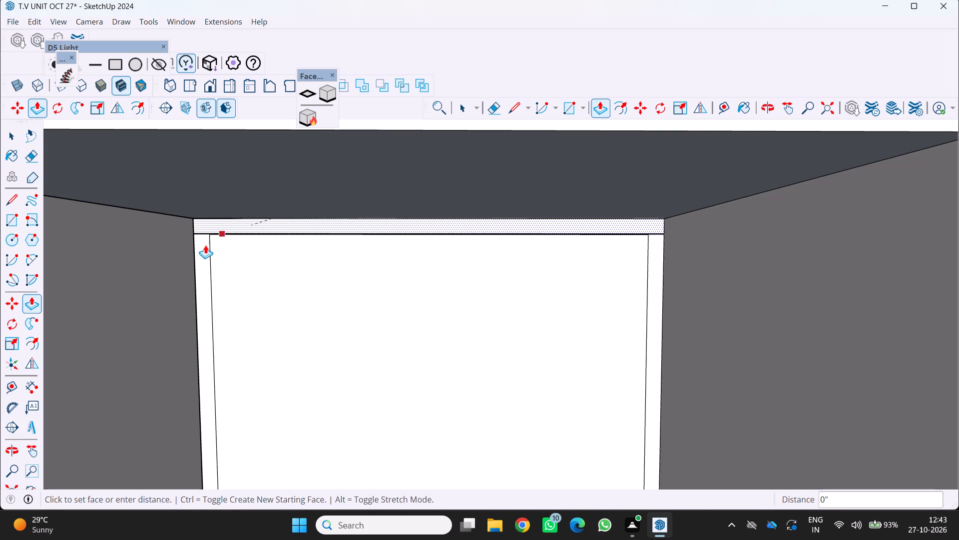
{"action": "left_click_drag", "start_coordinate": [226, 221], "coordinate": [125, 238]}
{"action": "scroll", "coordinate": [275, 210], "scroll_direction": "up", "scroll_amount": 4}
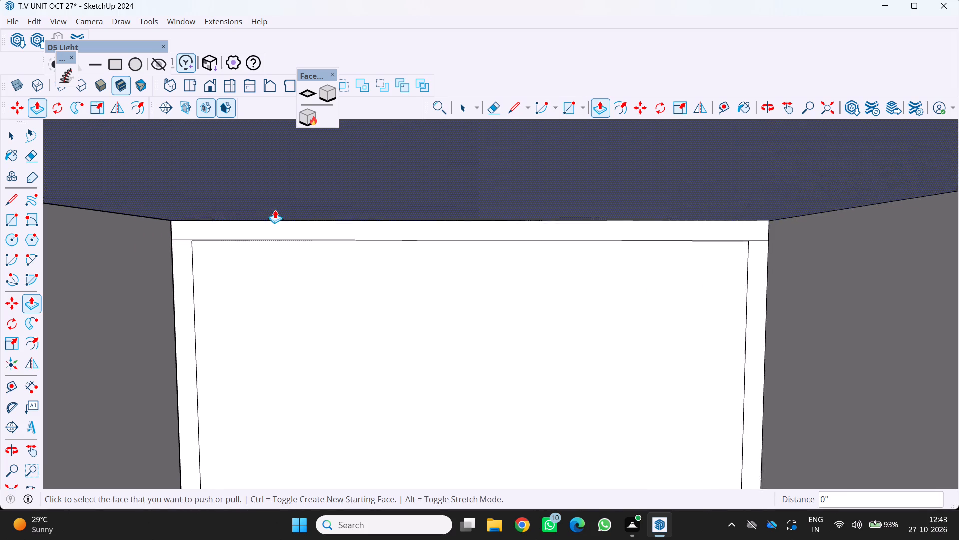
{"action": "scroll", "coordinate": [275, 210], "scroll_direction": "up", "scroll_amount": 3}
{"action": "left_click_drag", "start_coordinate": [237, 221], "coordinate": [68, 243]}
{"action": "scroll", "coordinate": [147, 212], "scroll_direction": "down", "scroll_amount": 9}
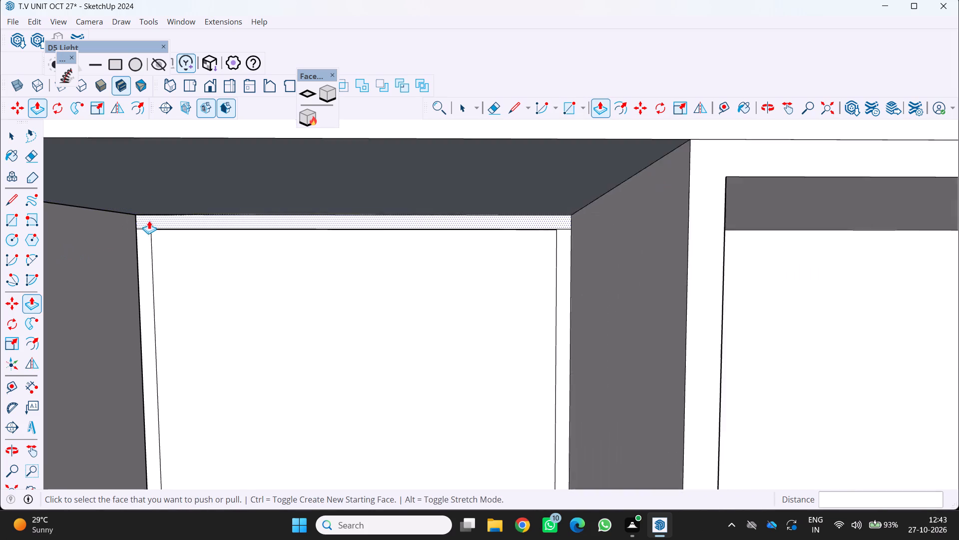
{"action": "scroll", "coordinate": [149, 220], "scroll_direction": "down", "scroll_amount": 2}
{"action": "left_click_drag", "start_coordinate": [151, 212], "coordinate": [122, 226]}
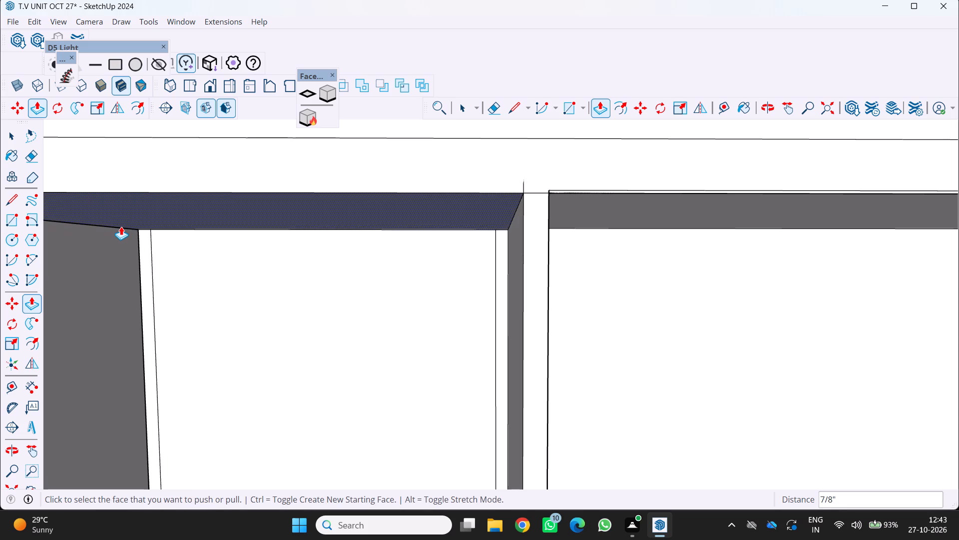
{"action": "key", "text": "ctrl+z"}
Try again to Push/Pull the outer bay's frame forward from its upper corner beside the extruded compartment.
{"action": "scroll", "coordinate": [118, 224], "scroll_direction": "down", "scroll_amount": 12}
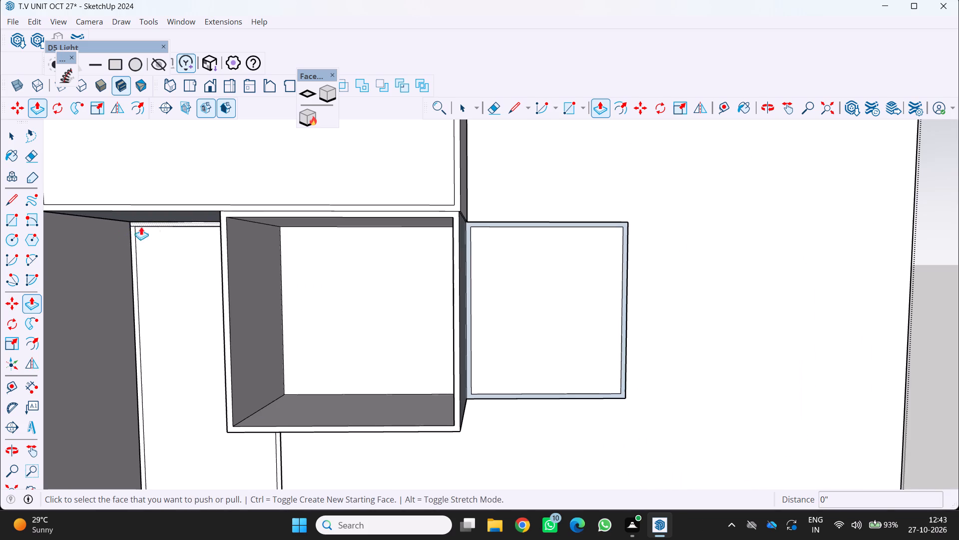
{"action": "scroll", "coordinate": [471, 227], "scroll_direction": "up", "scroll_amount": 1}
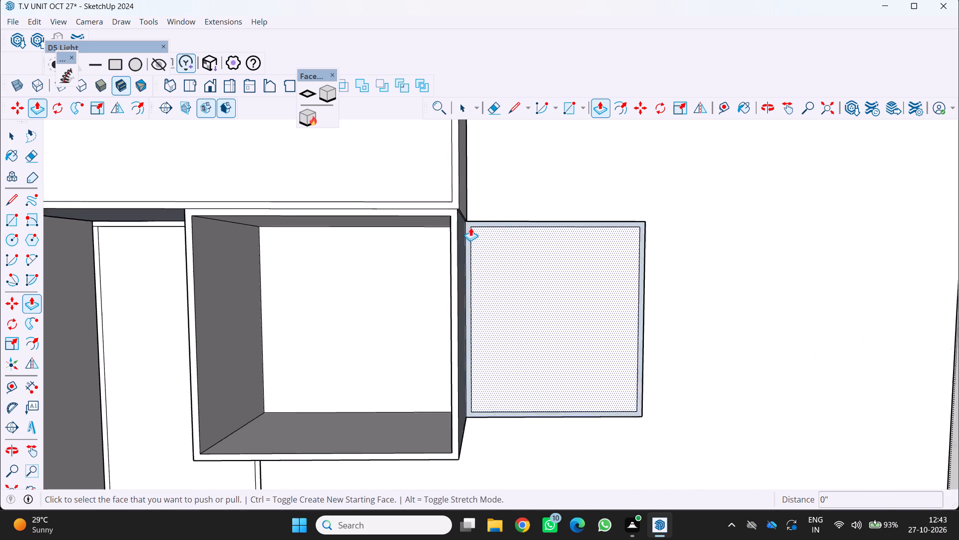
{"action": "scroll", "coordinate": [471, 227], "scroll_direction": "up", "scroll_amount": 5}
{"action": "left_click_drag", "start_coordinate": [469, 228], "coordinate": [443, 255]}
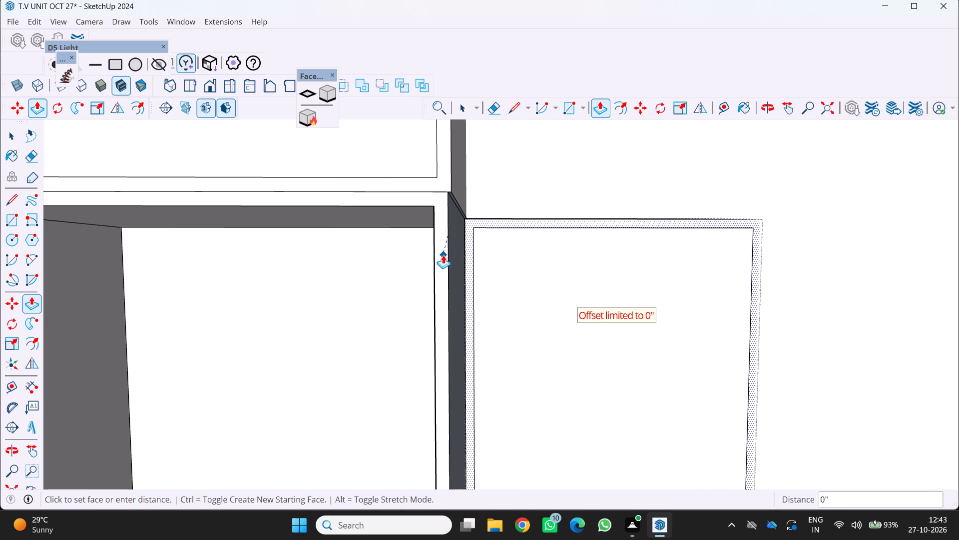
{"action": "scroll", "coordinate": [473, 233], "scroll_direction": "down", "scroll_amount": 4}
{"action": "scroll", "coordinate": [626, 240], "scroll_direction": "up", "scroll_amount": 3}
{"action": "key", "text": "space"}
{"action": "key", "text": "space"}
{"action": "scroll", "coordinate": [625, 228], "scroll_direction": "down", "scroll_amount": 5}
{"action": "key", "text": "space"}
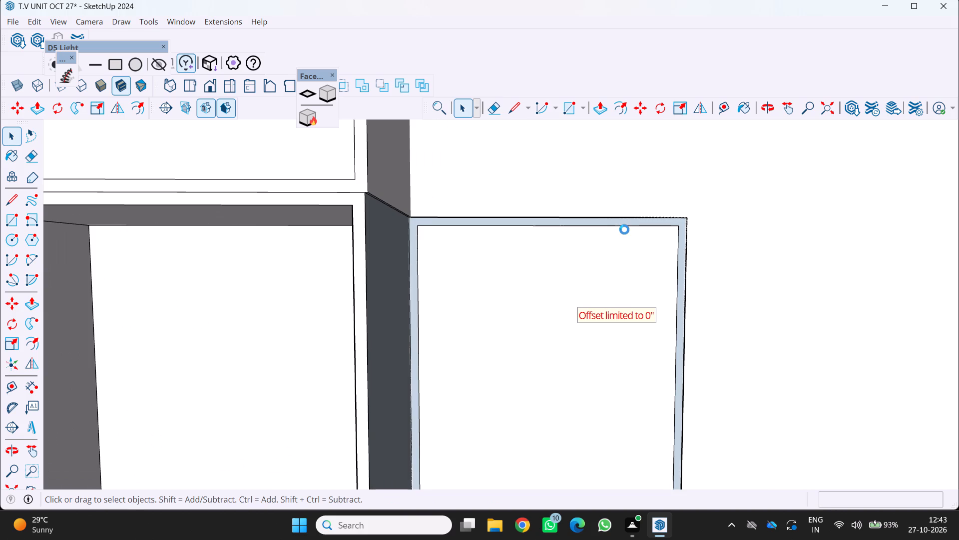
Examine the outer bay's frame and the adjoining extruded compartment from several angles.
{"action": "key", "text": "space"}
{"action": "scroll", "coordinate": [620, 227], "scroll_direction": "down", "scroll_amount": 4}
{"action": "key", "text": "space"}
{"action": "scroll", "coordinate": [549, 239], "scroll_direction": "down", "scroll_amount": 5}
{"action": "middle_click_drag", "start_coordinate": [617, 272], "coordinate": [539, 293]}
{"action": "scroll", "coordinate": [616, 272], "scroll_direction": "up", "scroll_amount": 1}
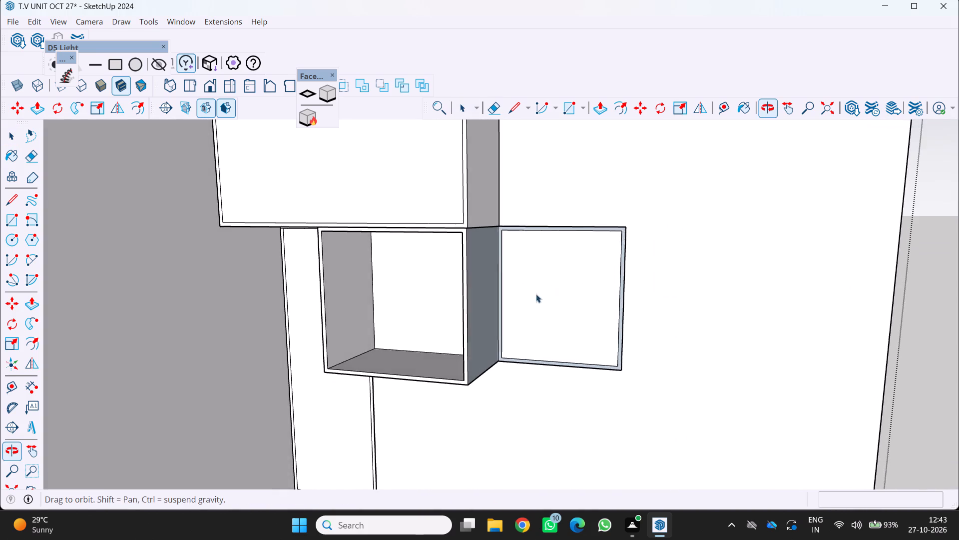
{"action": "scroll", "coordinate": [622, 301], "scroll_direction": "up", "scroll_amount": 4}
{"action": "middle_click_drag", "start_coordinate": [620, 296], "coordinate": [610, 324]}
{"action": "scroll", "coordinate": [597, 330], "scroll_direction": "down", "scroll_amount": 3}
{"action": "key", "text": "space"}
{"action": "key", "text": "space"}
{"action": "scroll", "coordinate": [577, 327], "scroll_direction": "down", "scroll_amount": 5}
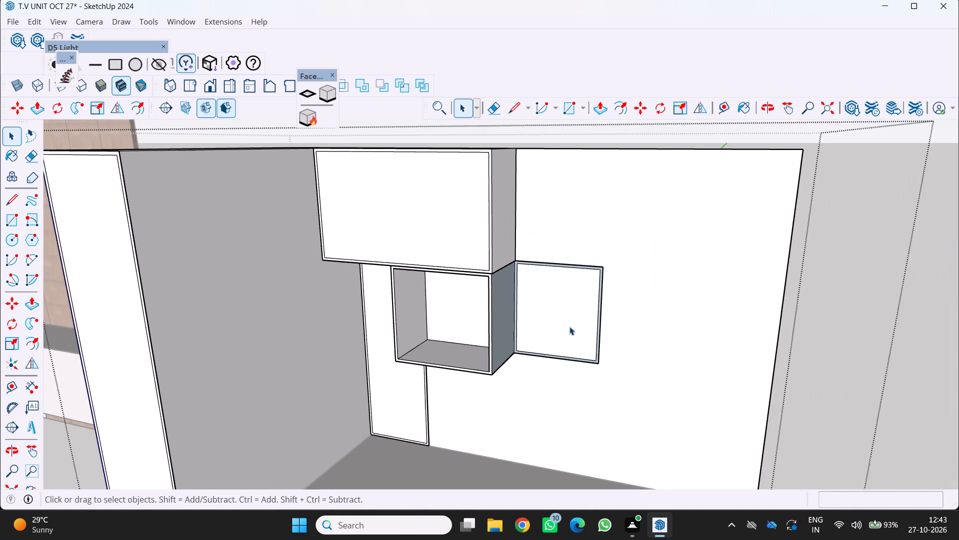
{"action": "scroll", "coordinate": [611, 363], "scroll_direction": "up", "scroll_amount": 2}
{"action": "scroll", "coordinate": [626, 376], "scroll_direction": "down", "scroll_amount": 9}
{"action": "middle_click_drag", "start_coordinate": [603, 368], "coordinate": [607, 286]}
{"action": "middle_click", "coordinate": [607, 286]}
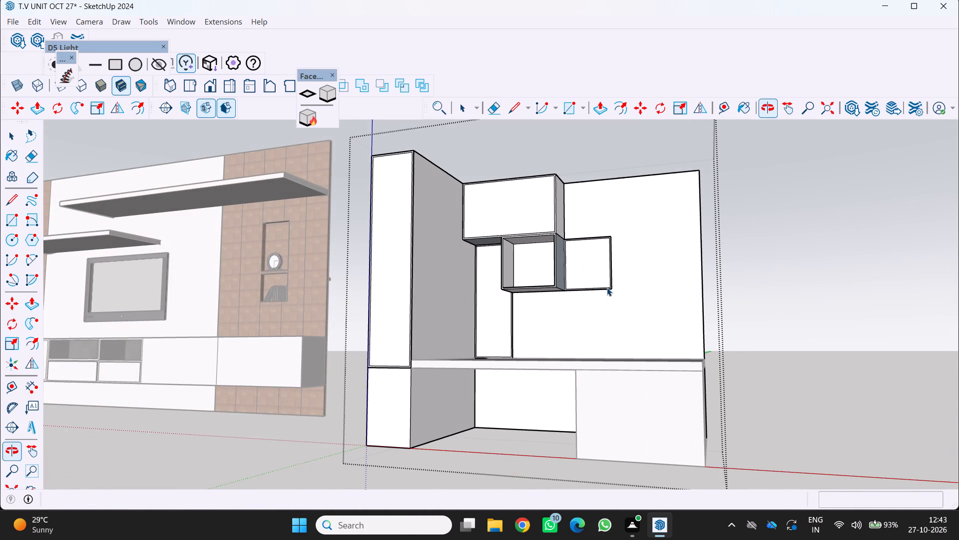
Exit editing of the table unit group.
{"action": "key", "text": "space"}
{"action": "key", "text": "space"}
{"action": "scroll", "coordinate": [492, 327], "scroll_direction": "down", "scroll_amount": 5}
{"action": "middle_click_drag", "start_coordinate": [492, 325], "coordinate": [600, 344]}
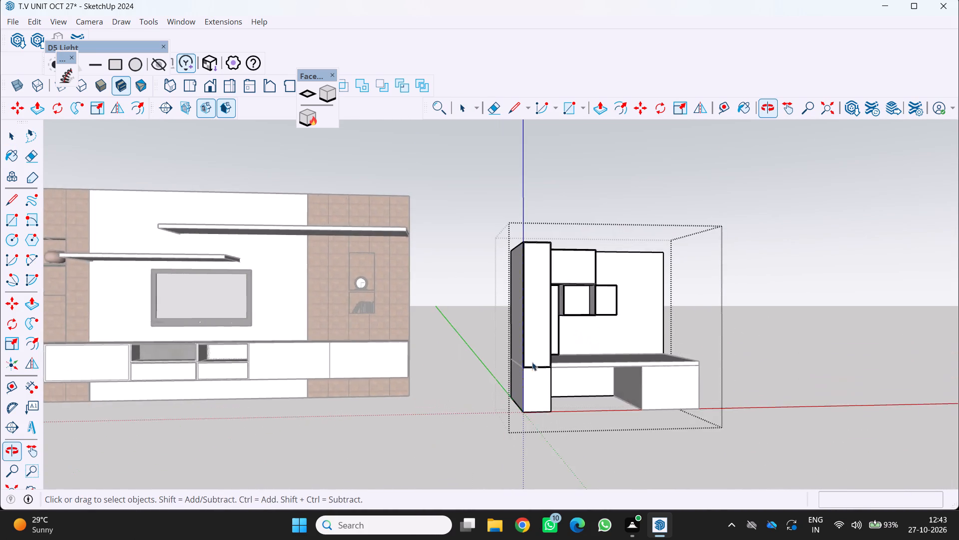
{"action": "scroll", "coordinate": [517, 366], "scroll_direction": "down", "scroll_amount": 3}
{"action": "key", "text": "space"}
{"action": "left_click", "coordinate": [439, 411]}
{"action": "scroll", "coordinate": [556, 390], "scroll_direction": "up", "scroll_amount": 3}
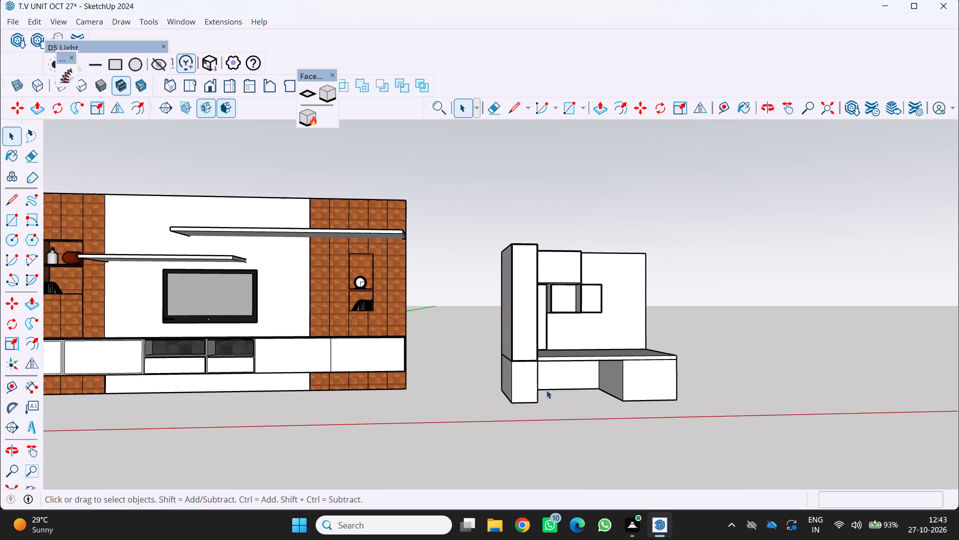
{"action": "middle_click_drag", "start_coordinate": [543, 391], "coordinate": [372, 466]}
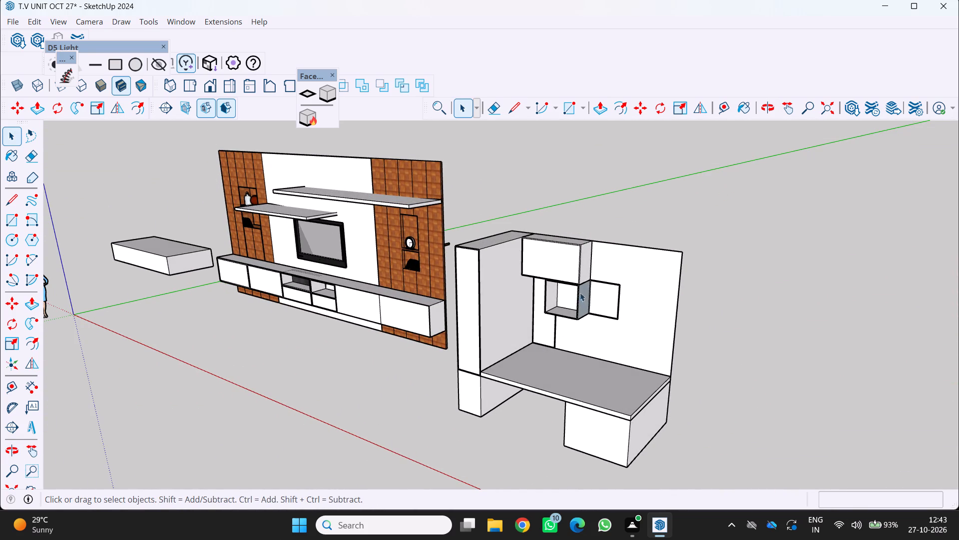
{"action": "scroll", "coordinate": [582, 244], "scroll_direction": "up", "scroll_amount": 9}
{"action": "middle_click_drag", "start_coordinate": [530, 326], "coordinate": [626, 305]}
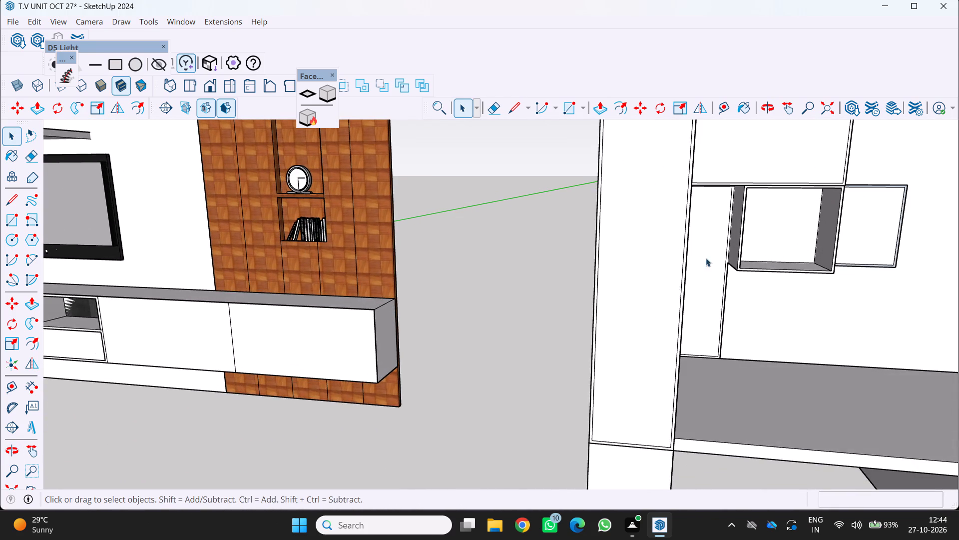
Open the table unit group for editing at the outer bay's frame beside the extruded compartment.
{"action": "scroll", "coordinate": [747, 233], "scroll_direction": "up", "scroll_amount": 2}
{"action": "scroll", "coordinate": [793, 238], "scroll_direction": "up", "scroll_amount": 4}
{"action": "scroll", "coordinate": [688, 232], "scroll_direction": "up", "scroll_amount": 3}
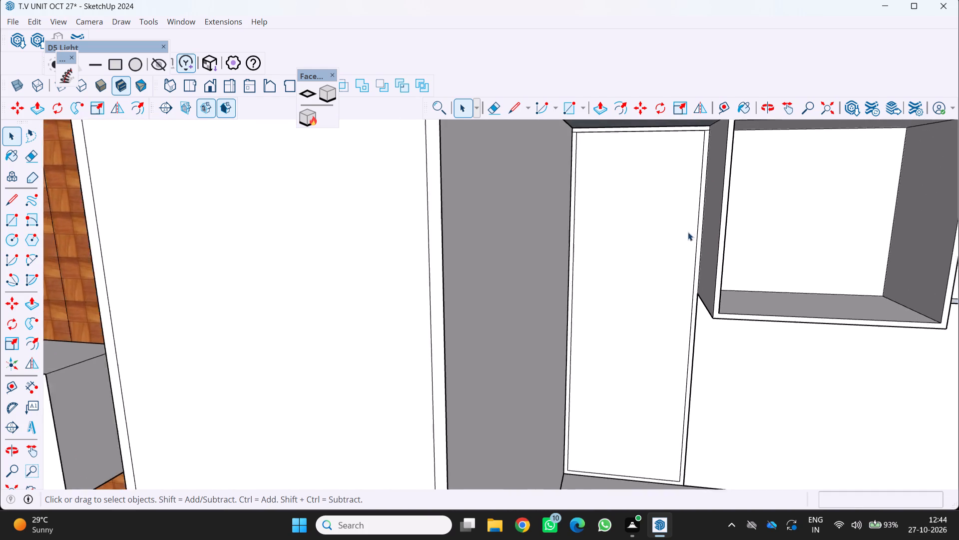
{"action": "scroll", "coordinate": [767, 231], "scroll_direction": "up", "scroll_amount": 3}
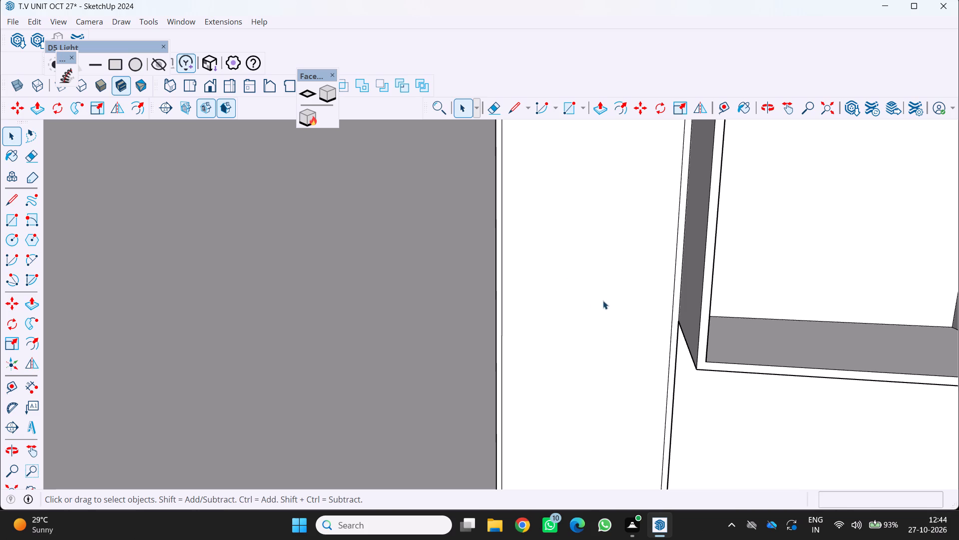
{"action": "scroll", "coordinate": [574, 289], "scroll_direction": "down", "scroll_amount": 7}
{"action": "middle_click_drag", "start_coordinate": [569, 296], "coordinate": [471, 284]}
{"action": "scroll", "coordinate": [569, 296], "scroll_direction": "up", "scroll_amount": 1}
{"action": "scroll", "coordinate": [810, 302], "scroll_direction": "up", "scroll_amount": 2}
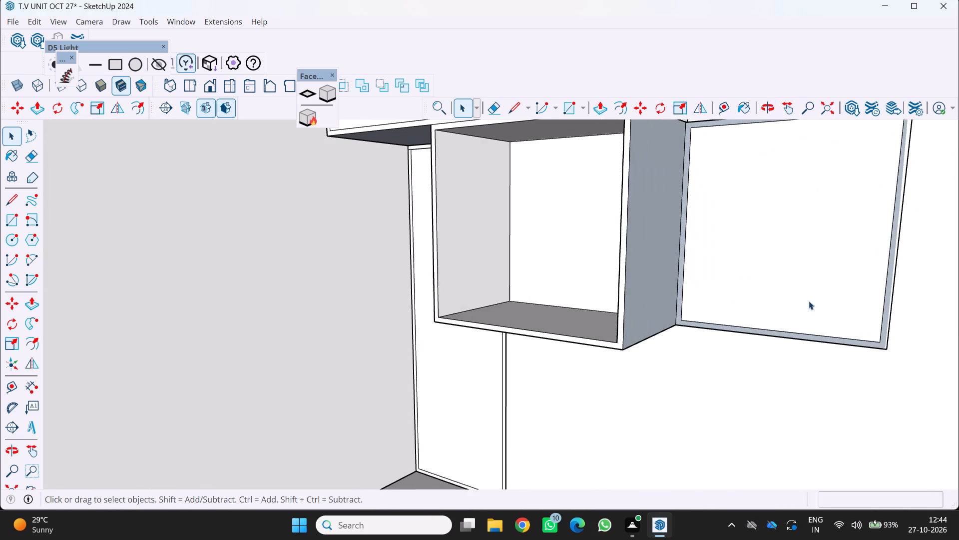
{"action": "scroll", "coordinate": [781, 313], "scroll_direction": "down", "scroll_amount": 8}
{"action": "scroll", "coordinate": [822, 225], "scroll_direction": "up", "scroll_amount": 7}
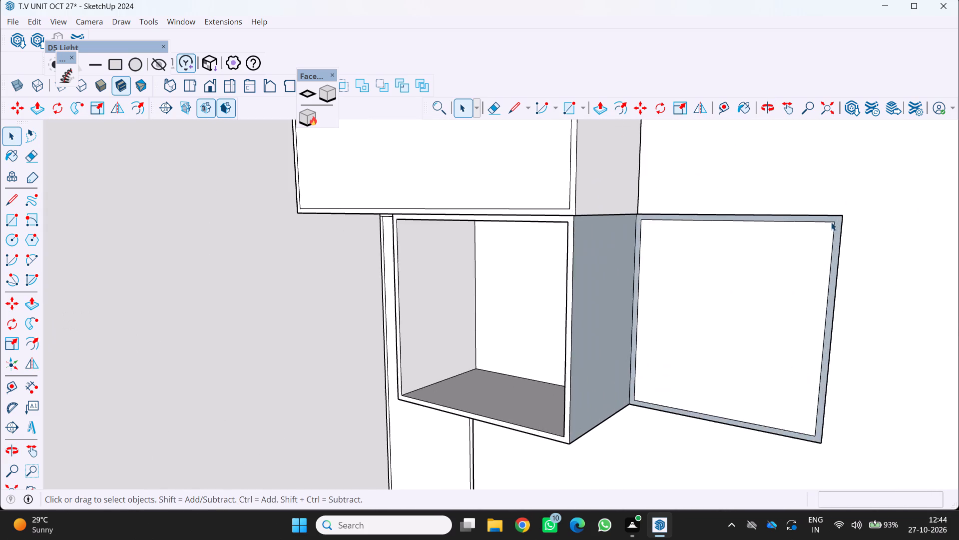
{"action": "scroll", "coordinate": [831, 222], "scroll_direction": "up", "scroll_amount": 10}
{"action": "left_click", "coordinate": [841, 215]}
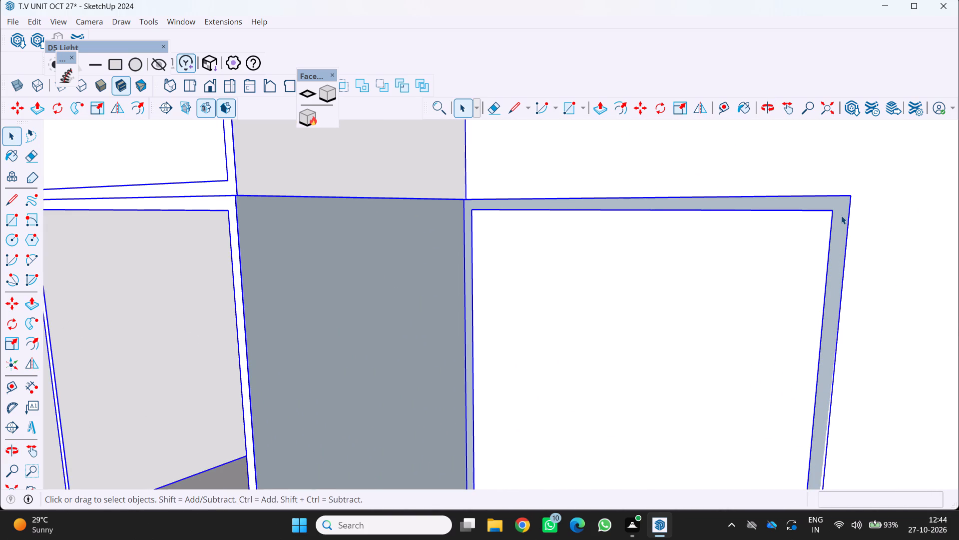
{"action": "double_click", "coordinate": [841, 215]}
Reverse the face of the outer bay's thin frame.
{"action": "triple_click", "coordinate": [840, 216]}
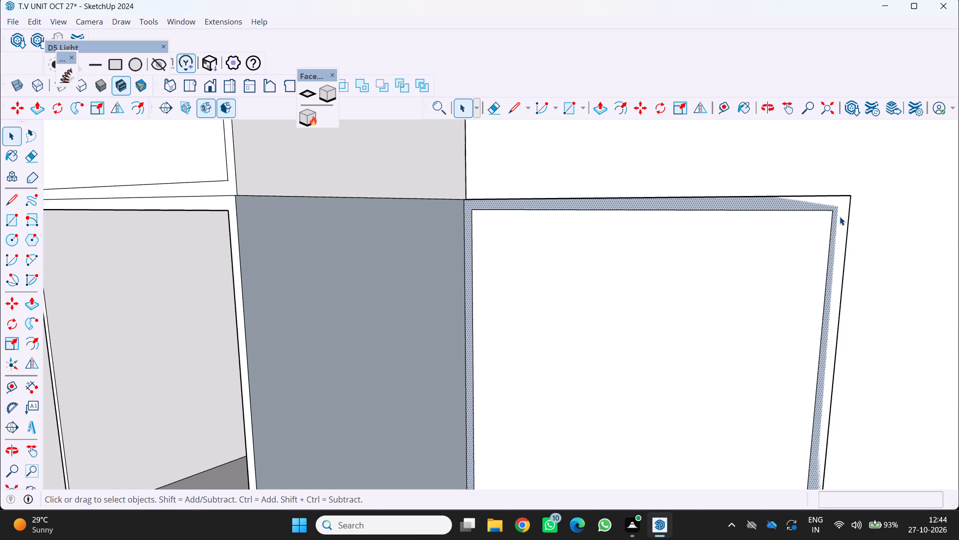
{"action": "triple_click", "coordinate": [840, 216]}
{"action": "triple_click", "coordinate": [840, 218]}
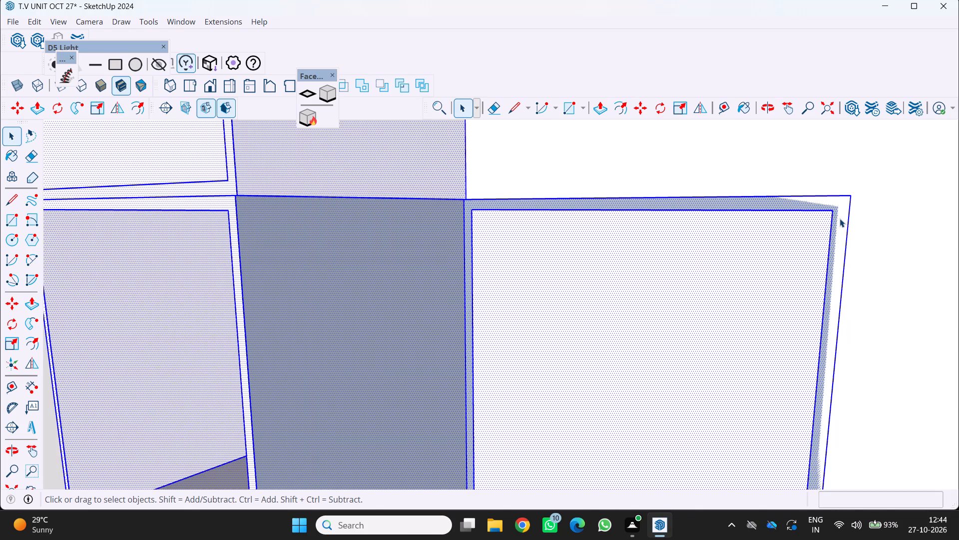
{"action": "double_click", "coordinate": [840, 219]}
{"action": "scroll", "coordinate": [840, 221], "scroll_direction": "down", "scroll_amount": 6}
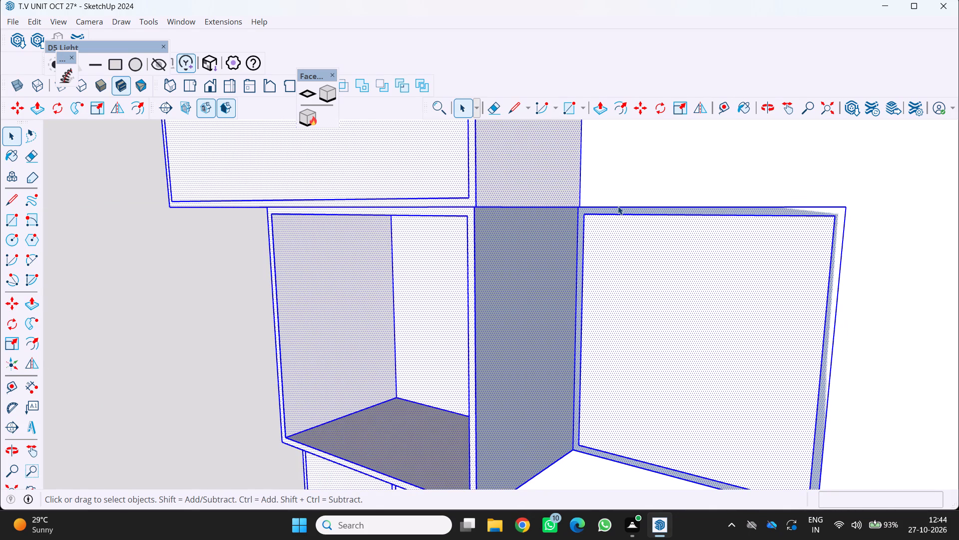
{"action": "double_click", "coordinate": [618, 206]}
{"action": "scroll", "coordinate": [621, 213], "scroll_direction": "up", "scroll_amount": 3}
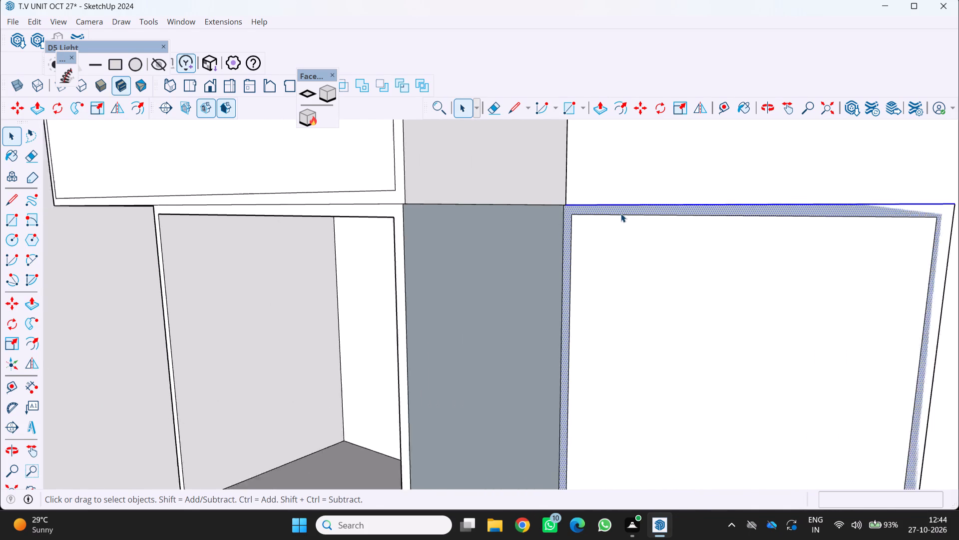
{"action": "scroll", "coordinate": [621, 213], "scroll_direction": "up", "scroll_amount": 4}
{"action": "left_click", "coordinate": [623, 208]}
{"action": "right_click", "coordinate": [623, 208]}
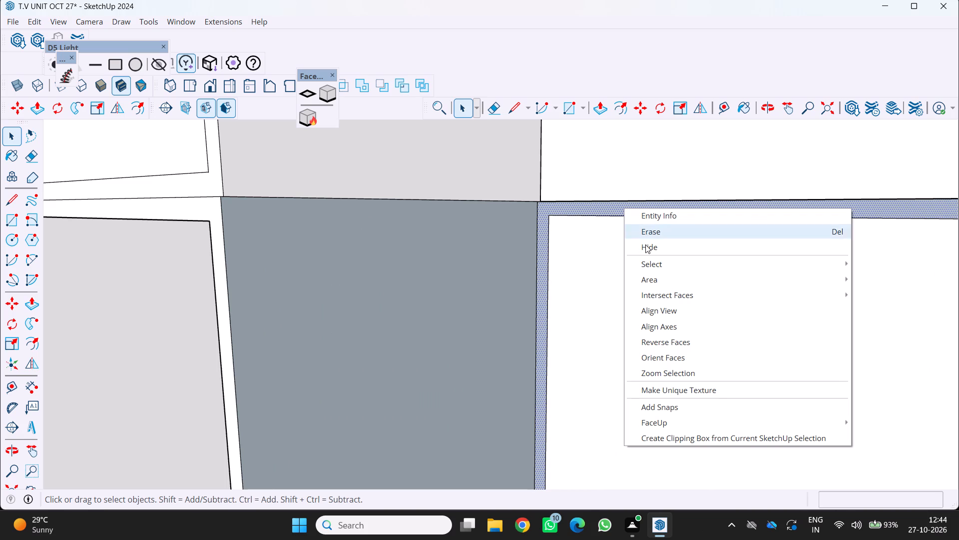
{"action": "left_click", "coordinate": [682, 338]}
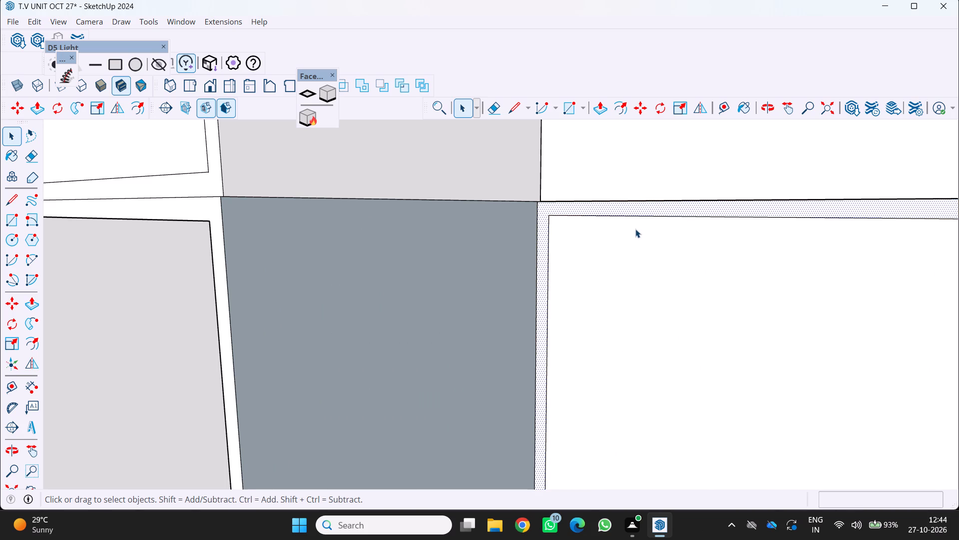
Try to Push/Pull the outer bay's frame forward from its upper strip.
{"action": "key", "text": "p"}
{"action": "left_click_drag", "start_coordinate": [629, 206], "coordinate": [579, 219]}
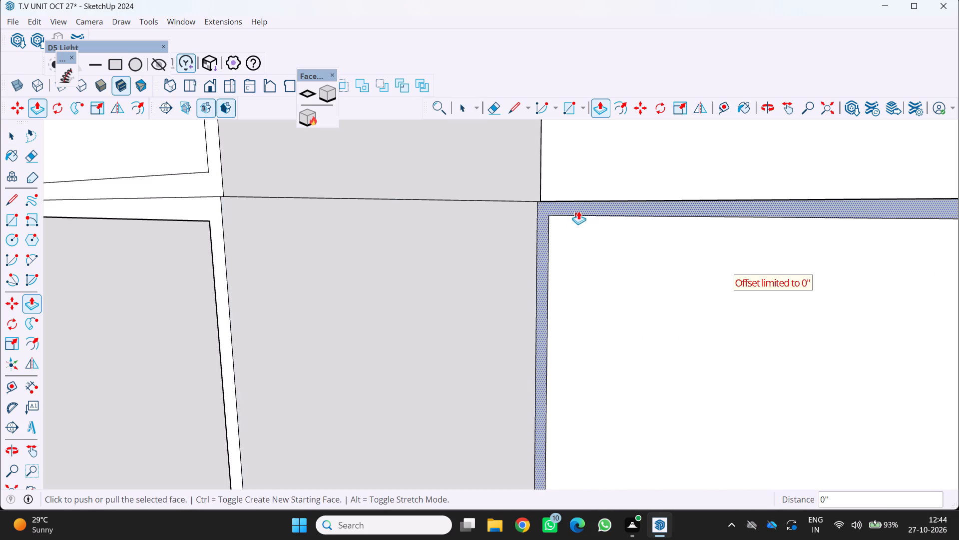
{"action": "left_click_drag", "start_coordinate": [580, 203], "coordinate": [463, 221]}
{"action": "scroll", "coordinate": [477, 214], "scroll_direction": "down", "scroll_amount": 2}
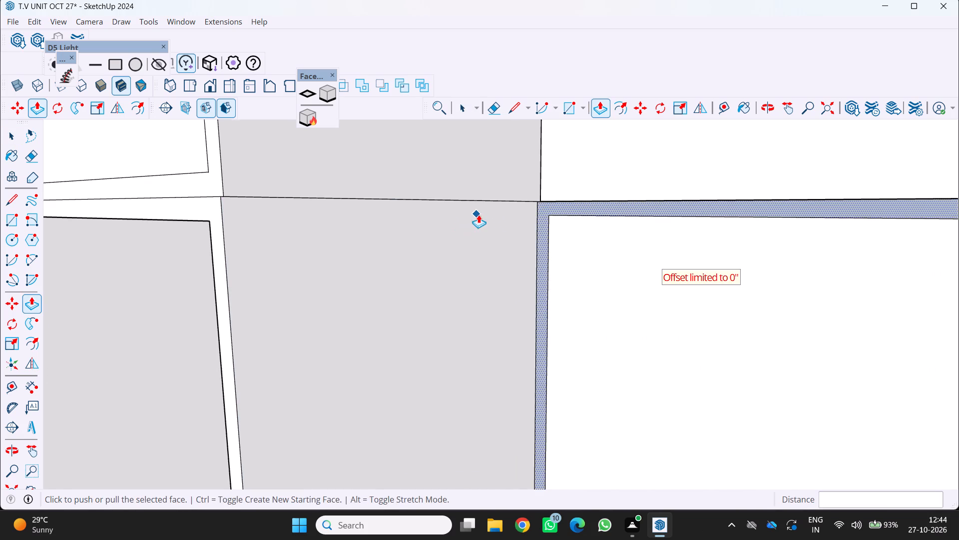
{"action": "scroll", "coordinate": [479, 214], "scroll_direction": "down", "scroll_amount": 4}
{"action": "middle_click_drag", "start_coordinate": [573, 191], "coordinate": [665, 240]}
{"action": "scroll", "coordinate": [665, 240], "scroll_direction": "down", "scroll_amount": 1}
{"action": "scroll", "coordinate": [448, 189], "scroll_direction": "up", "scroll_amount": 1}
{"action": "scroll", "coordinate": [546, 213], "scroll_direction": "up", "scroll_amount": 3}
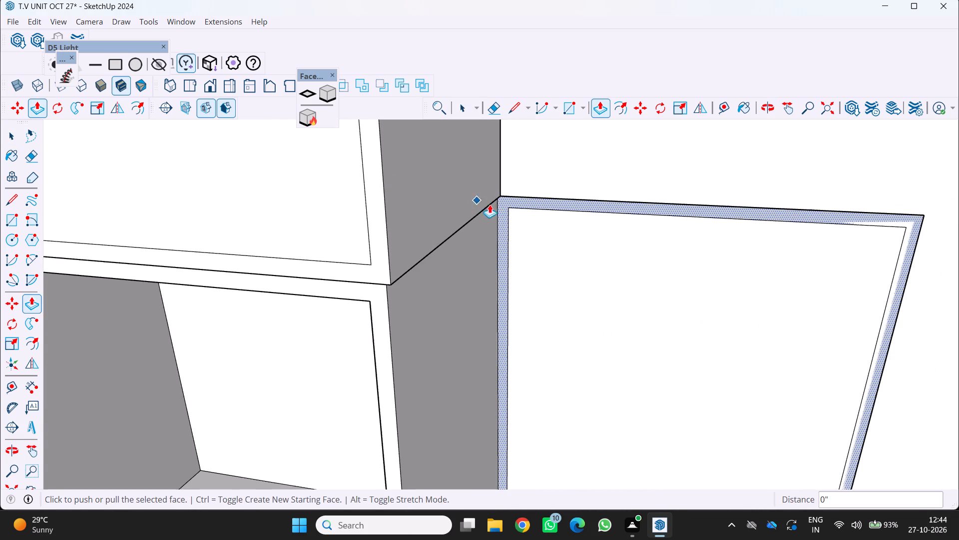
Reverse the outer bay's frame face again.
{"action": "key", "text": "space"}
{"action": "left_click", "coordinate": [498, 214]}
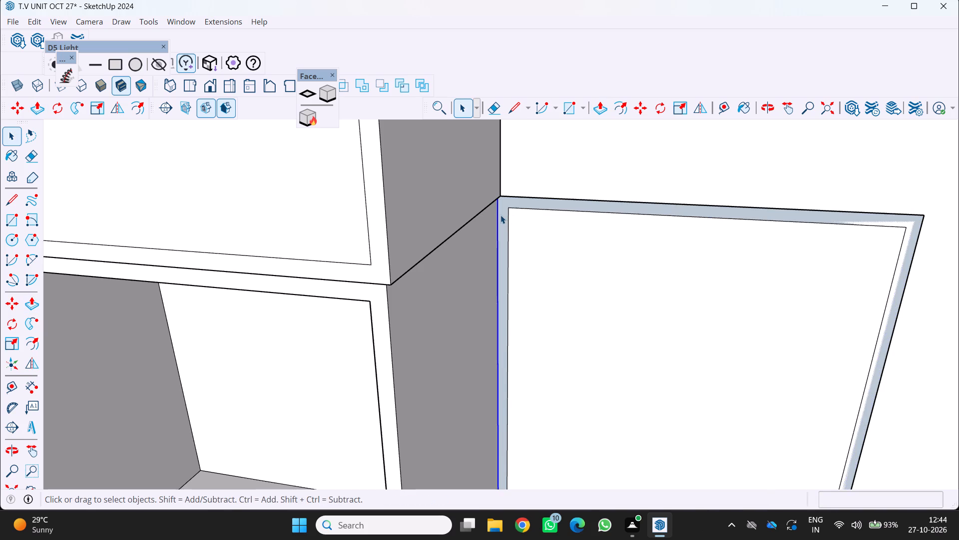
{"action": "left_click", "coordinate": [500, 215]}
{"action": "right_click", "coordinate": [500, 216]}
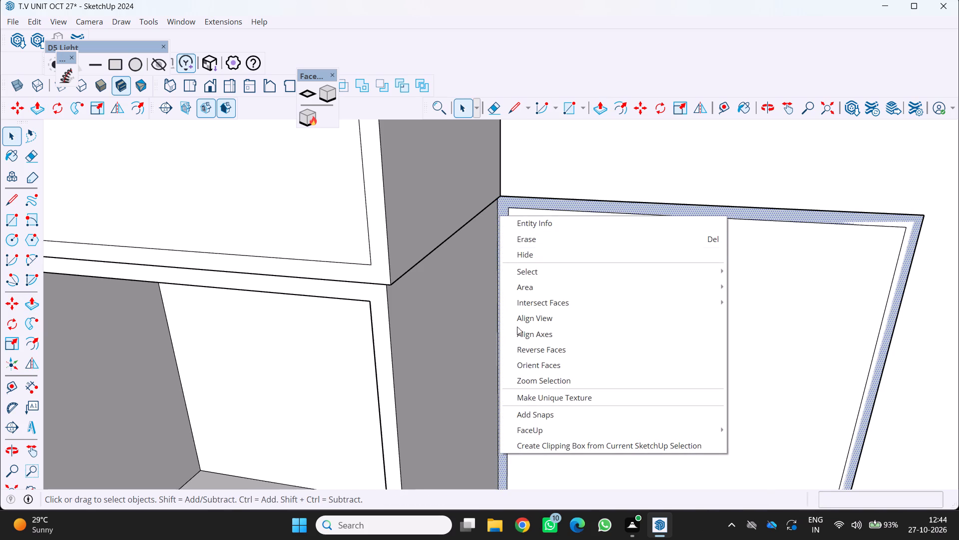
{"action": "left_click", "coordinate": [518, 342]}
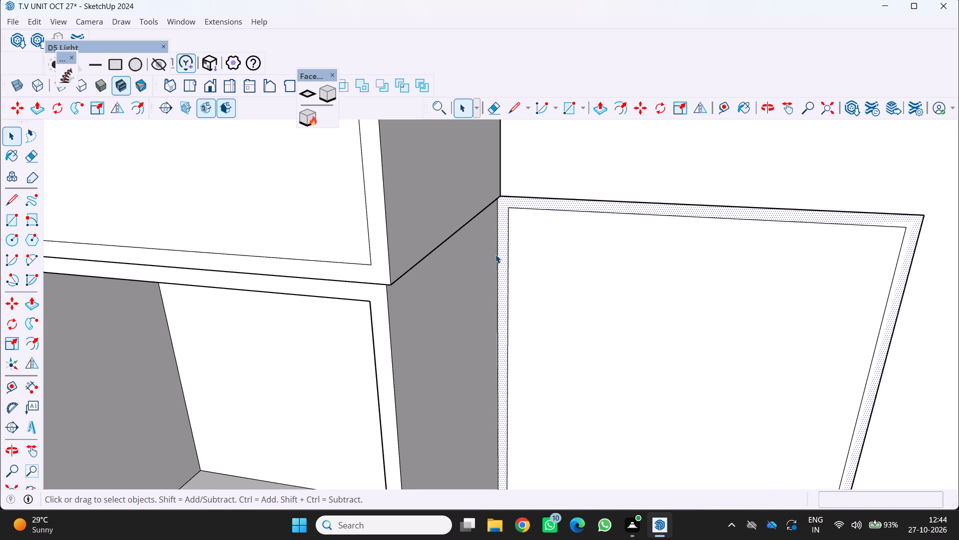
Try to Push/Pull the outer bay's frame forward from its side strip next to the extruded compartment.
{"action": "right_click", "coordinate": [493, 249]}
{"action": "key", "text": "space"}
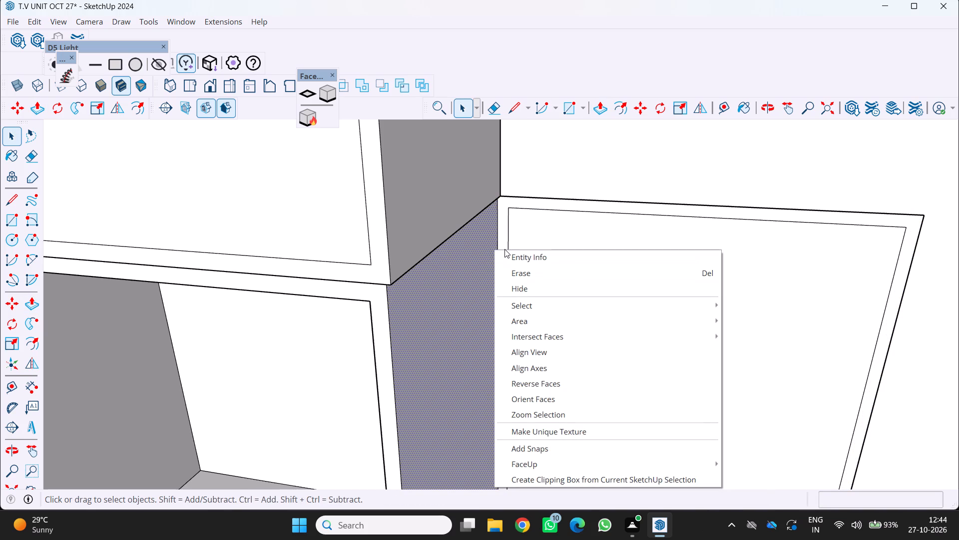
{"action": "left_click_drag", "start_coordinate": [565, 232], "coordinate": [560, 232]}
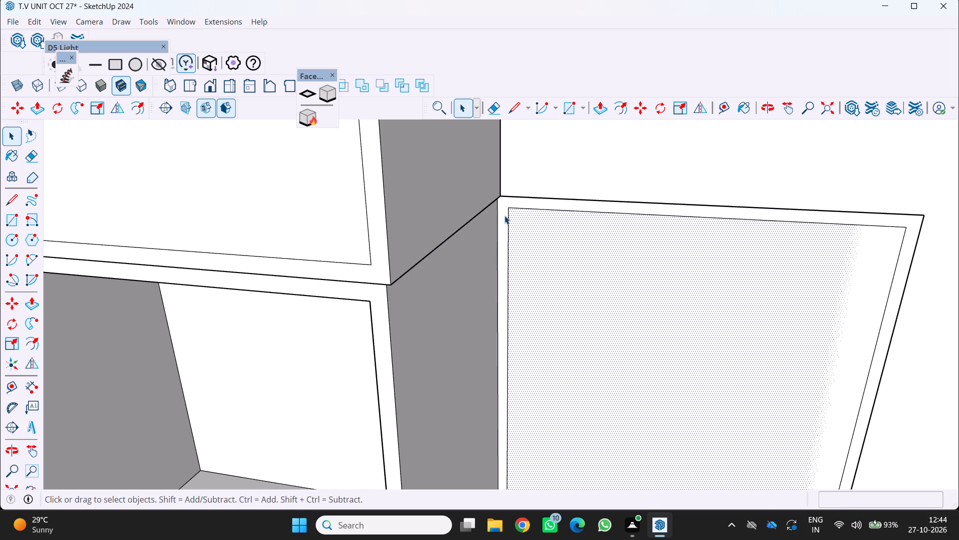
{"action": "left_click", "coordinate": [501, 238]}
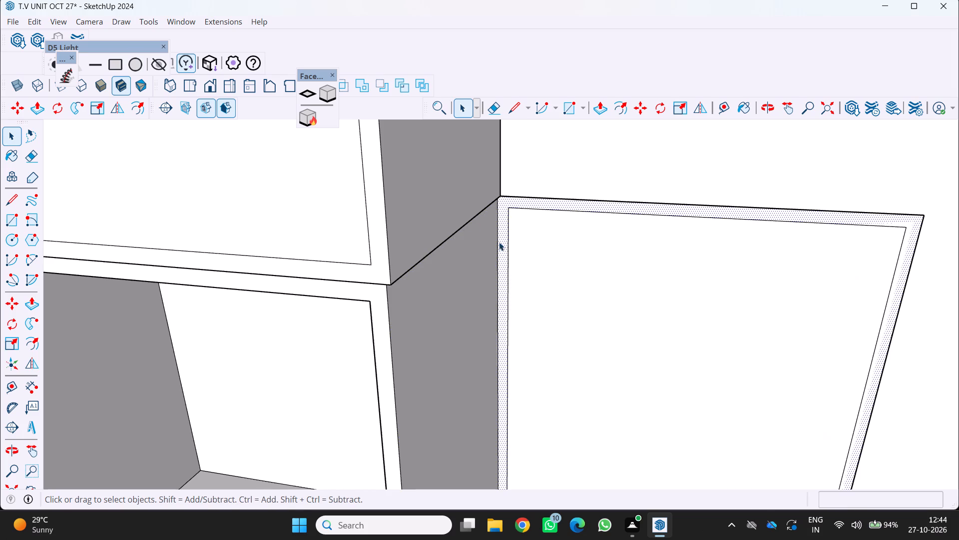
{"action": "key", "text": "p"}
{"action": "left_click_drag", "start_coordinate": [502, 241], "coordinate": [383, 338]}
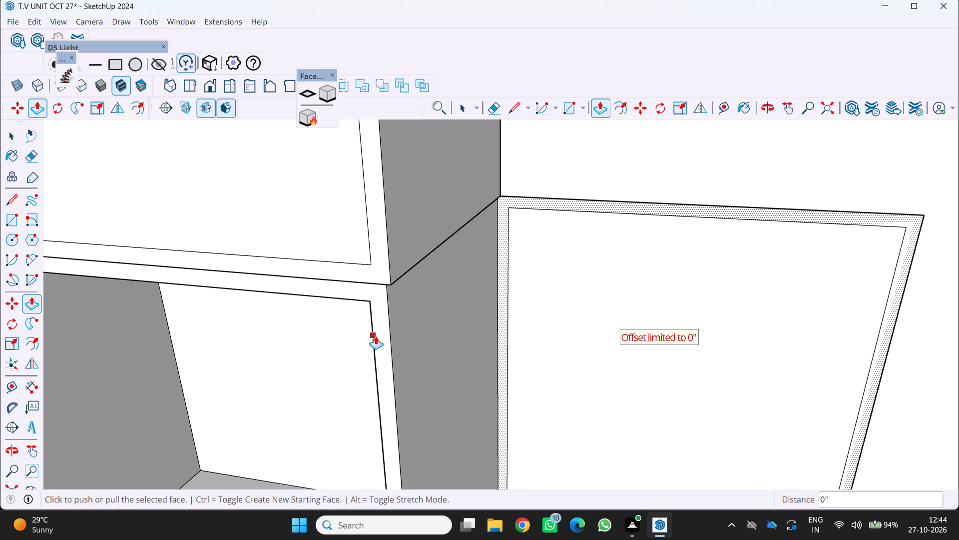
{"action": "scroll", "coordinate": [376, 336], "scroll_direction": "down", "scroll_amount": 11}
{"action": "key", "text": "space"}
Examine the upper cabinet, the extruded compartment and the outer bay's frame from several angles.
{"action": "scroll", "coordinate": [359, 361], "scroll_direction": "down", "scroll_amount": 6}
{"action": "middle_click_drag", "start_coordinate": [361, 359], "coordinate": [400, 286]}
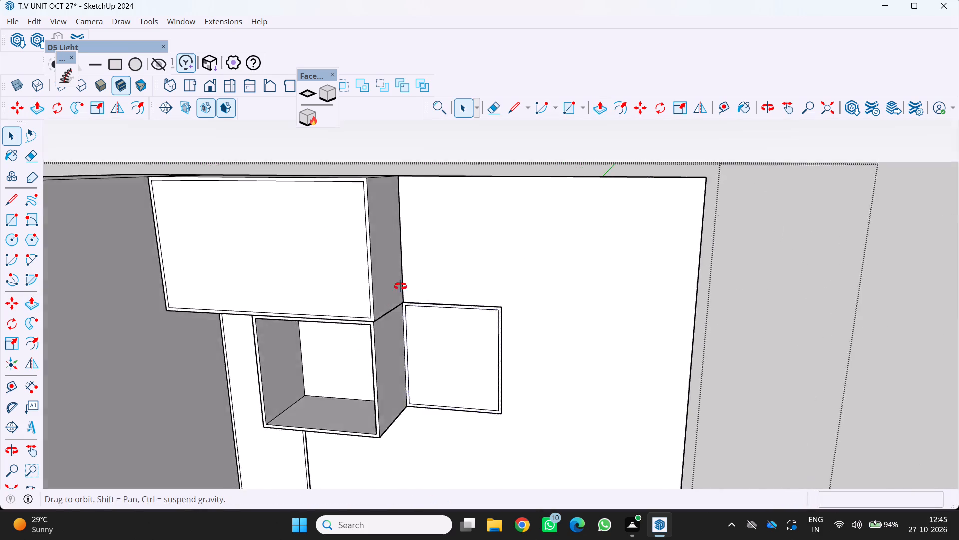
{"action": "middle_click_drag", "start_coordinate": [400, 286], "coordinate": [439, 216]}
{"action": "middle_click", "coordinate": [440, 213]}
{"action": "scroll", "coordinate": [445, 211], "scroll_direction": "down", "scroll_amount": 4}
{"action": "middle_click_drag", "start_coordinate": [392, 318], "coordinate": [309, 347]}
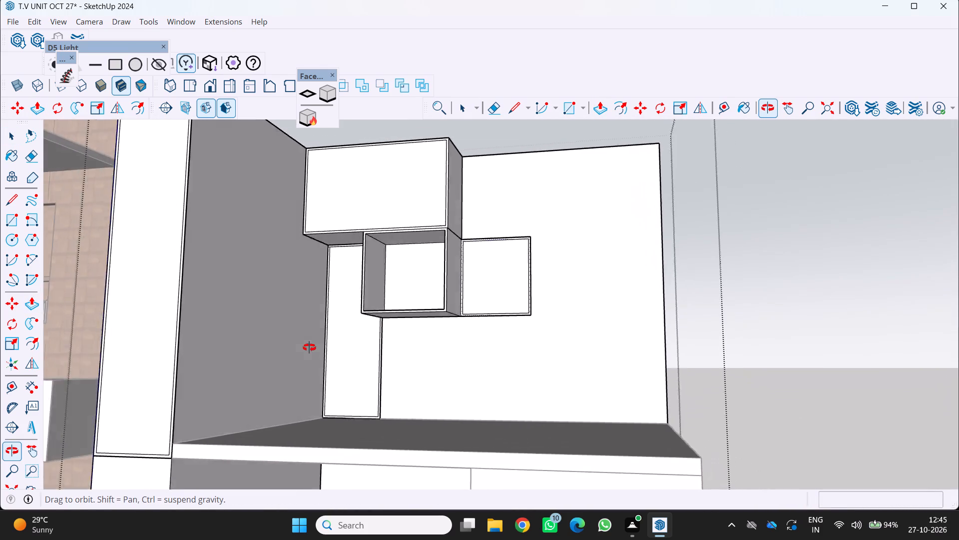
{"action": "middle_click_drag", "start_coordinate": [309, 347], "coordinate": [291, 354]}
{"action": "middle_click", "coordinate": [291, 354]}
{"action": "scroll", "coordinate": [446, 299], "scroll_direction": "up", "scroll_amount": 1}
{"action": "middle_click_drag", "start_coordinate": [447, 298], "coordinate": [437, 368]}
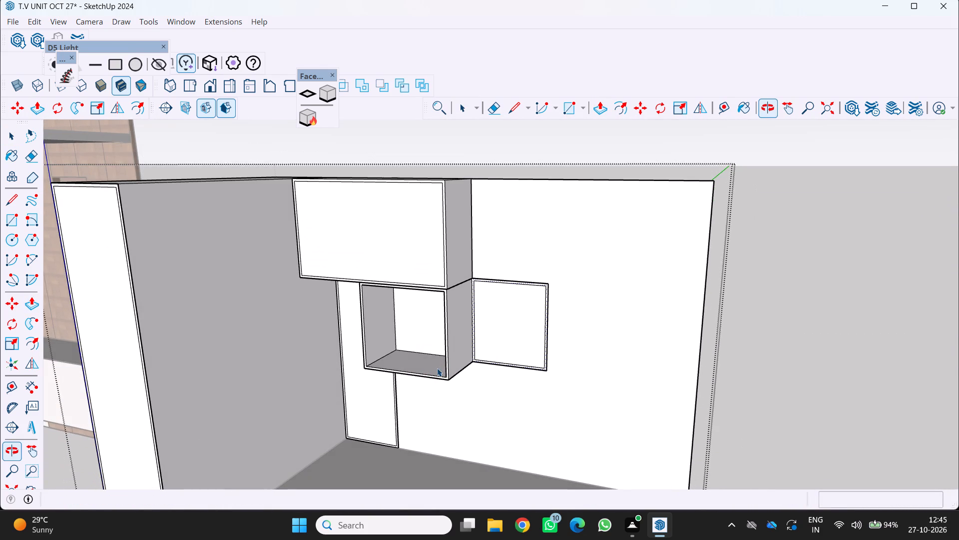
{"action": "key", "text": "space"}
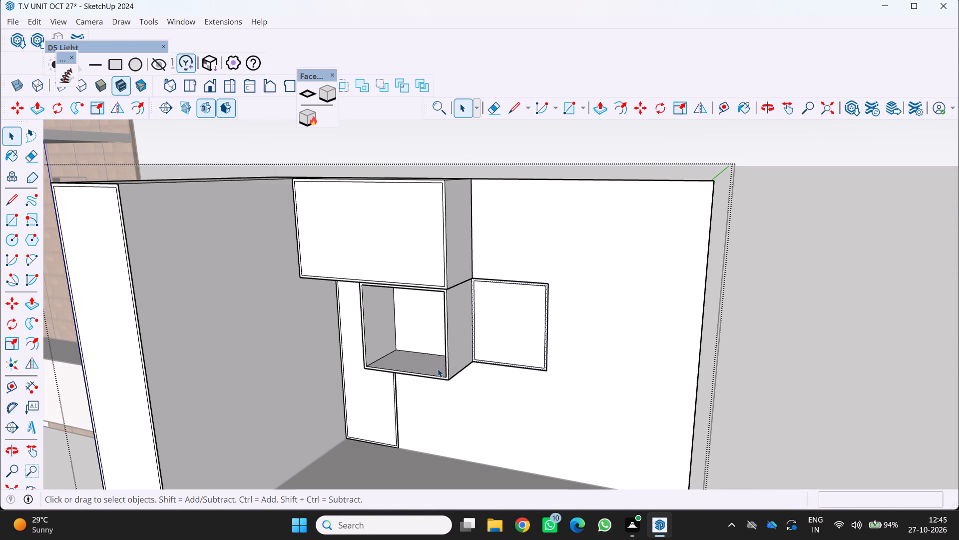
Select all geometry connected to the extruded compartment to check what it is joined to, and clear that selection.
{"action": "triple_click", "coordinate": [459, 351]}
{"action": "triple_click", "coordinate": [458, 350]}
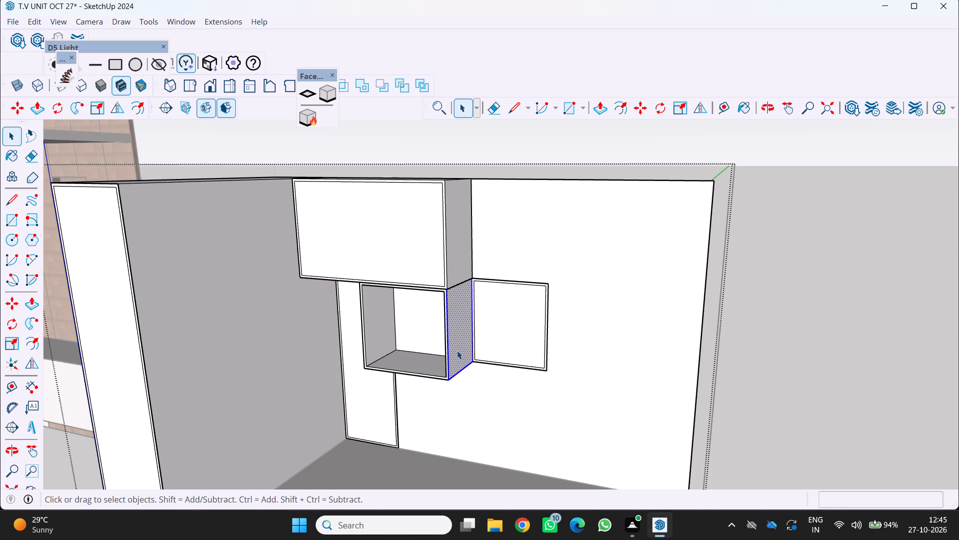
{"action": "triple_click", "coordinate": [456, 350]}
{"action": "middle_click_drag", "start_coordinate": [453, 352], "coordinate": [510, 322]}
{"action": "middle_click", "coordinate": [510, 322]}
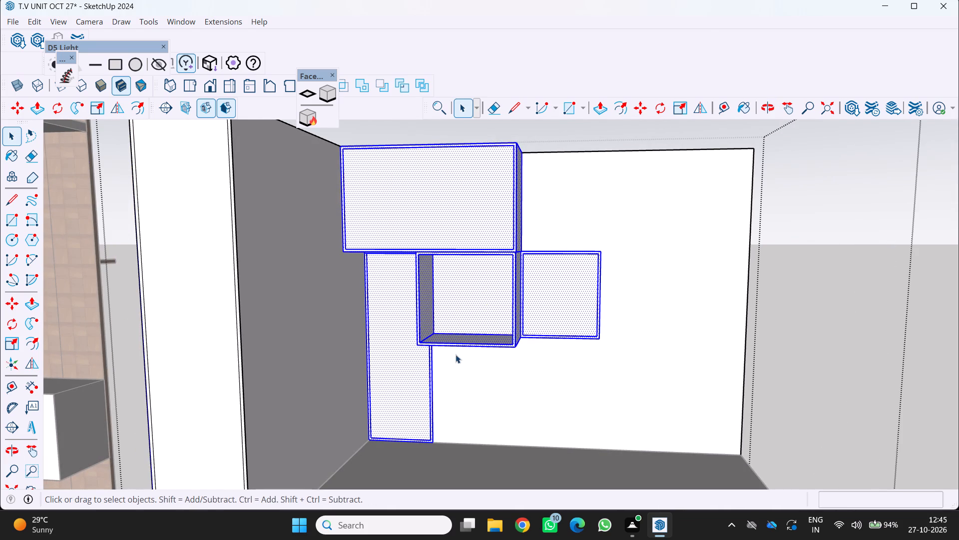
{"action": "left_click", "coordinate": [472, 374]}
{"action": "double_click", "coordinate": [474, 343]}
{"action": "triple_click", "coordinate": [474, 345]}
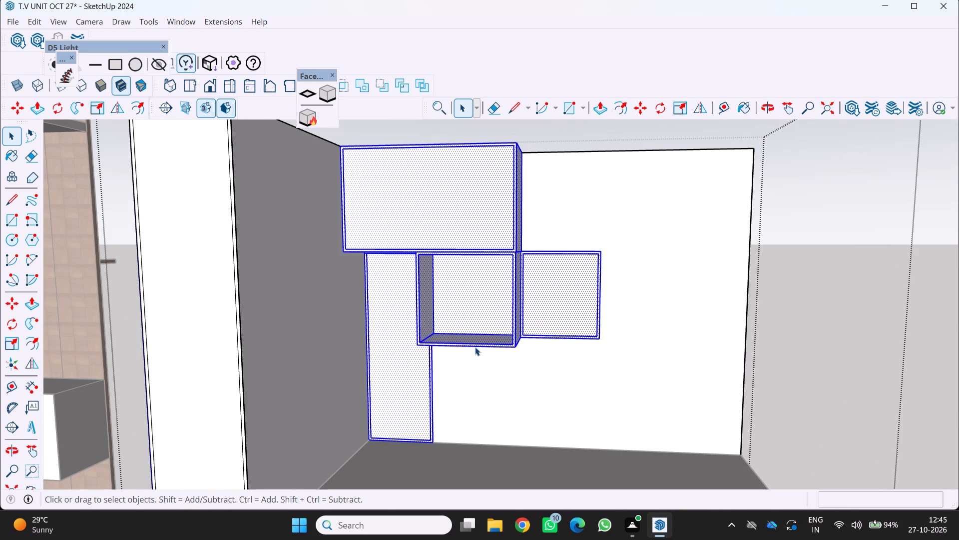
{"action": "double_click", "coordinate": [475, 347]}
{"action": "scroll", "coordinate": [519, 334], "scroll_direction": "down", "scroll_amount": 4}
{"action": "middle_click_drag", "start_coordinate": [511, 344], "coordinate": [466, 377]}
{"action": "key", "text": "space"}
{"action": "left_click", "coordinate": [511, 375]}
Erase the inner and outer edges of the outer bay's frame on the wall beside the extruded compartment.
{"action": "scroll", "coordinate": [533, 358], "scroll_direction": "up", "scroll_amount": 5}
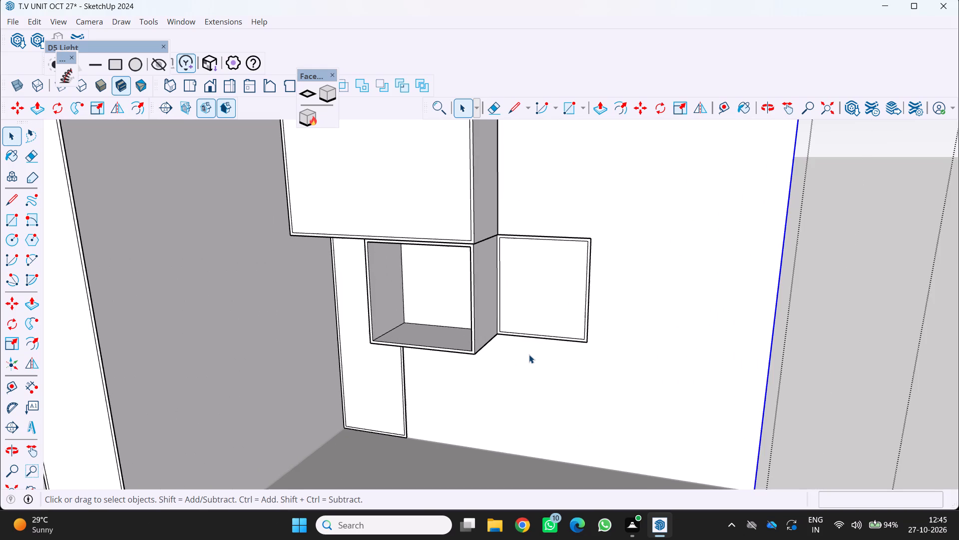
{"action": "middle_click_drag", "start_coordinate": [529, 354], "coordinate": [547, 367]}
{"action": "scroll", "coordinate": [547, 367], "scroll_direction": "up", "scroll_amount": 1}
{"action": "middle_click", "coordinate": [547, 367]}
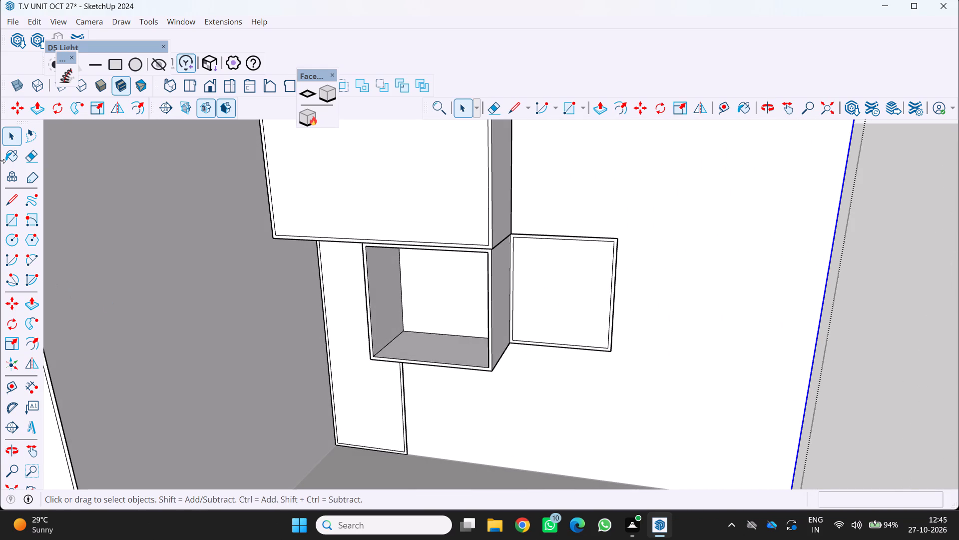
{"action": "left_click_drag", "start_coordinate": [34, 153], "coordinate": [35, 161]}
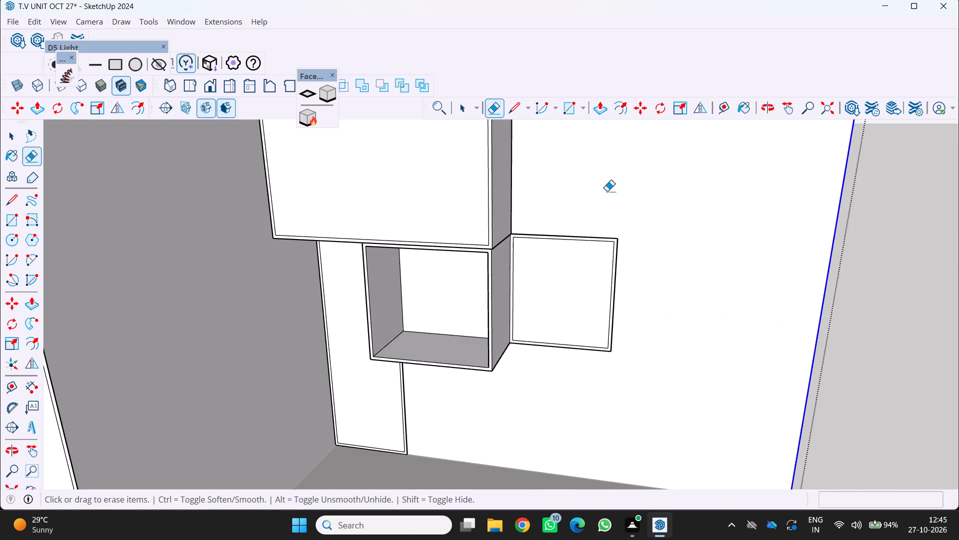
{"action": "scroll", "coordinate": [553, 242], "scroll_direction": "up", "scroll_amount": 2}
{"action": "left_click", "coordinate": [553, 234]}
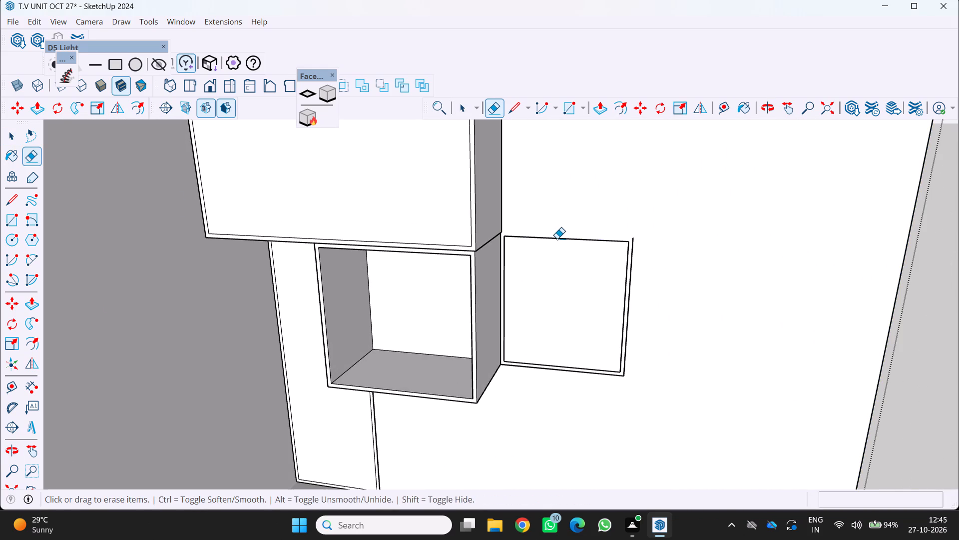
{"action": "left_click", "coordinate": [557, 238]}
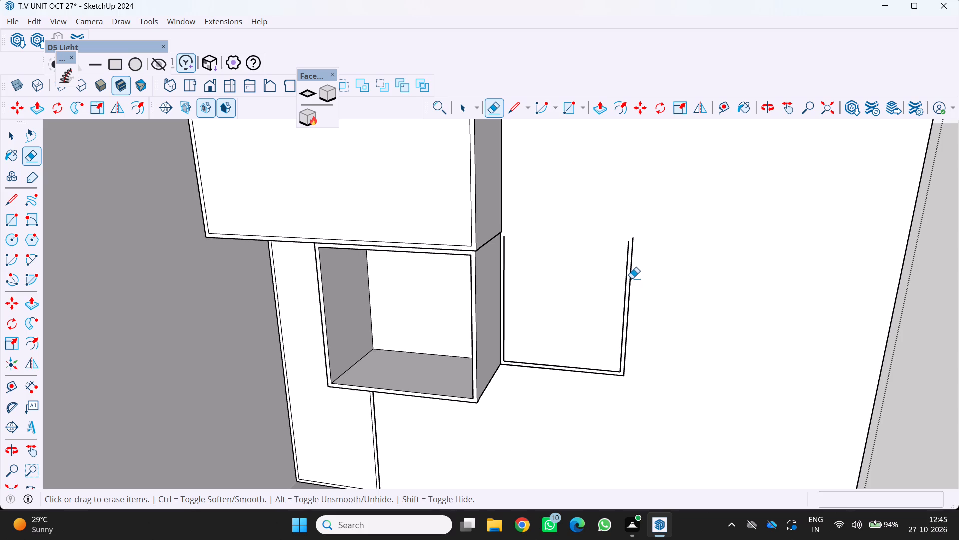
{"action": "left_click", "coordinate": [632, 278]}
{"action": "left_click", "coordinate": [627, 275]}
{"action": "scroll", "coordinate": [522, 393], "scroll_direction": "up", "scroll_amount": 4}
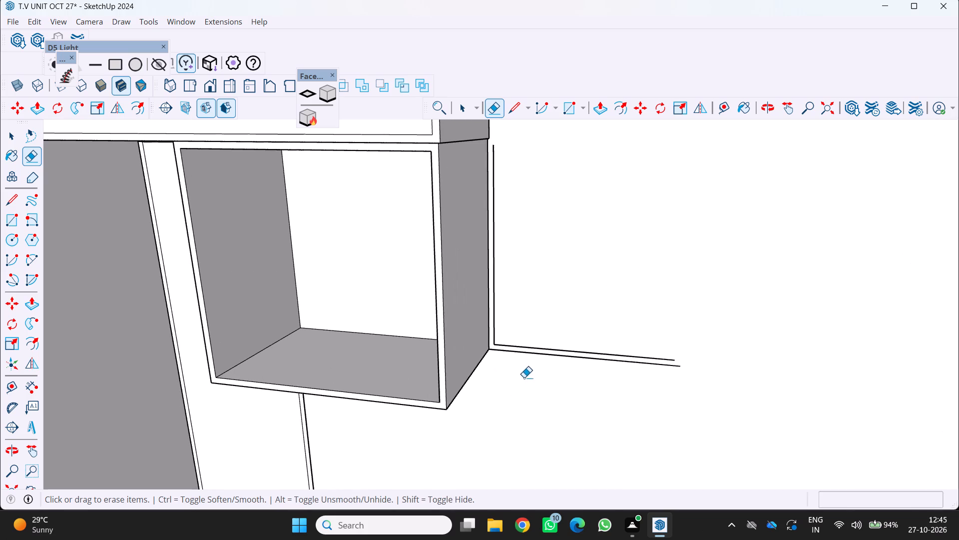
{"action": "left_click", "coordinate": [535, 355]}
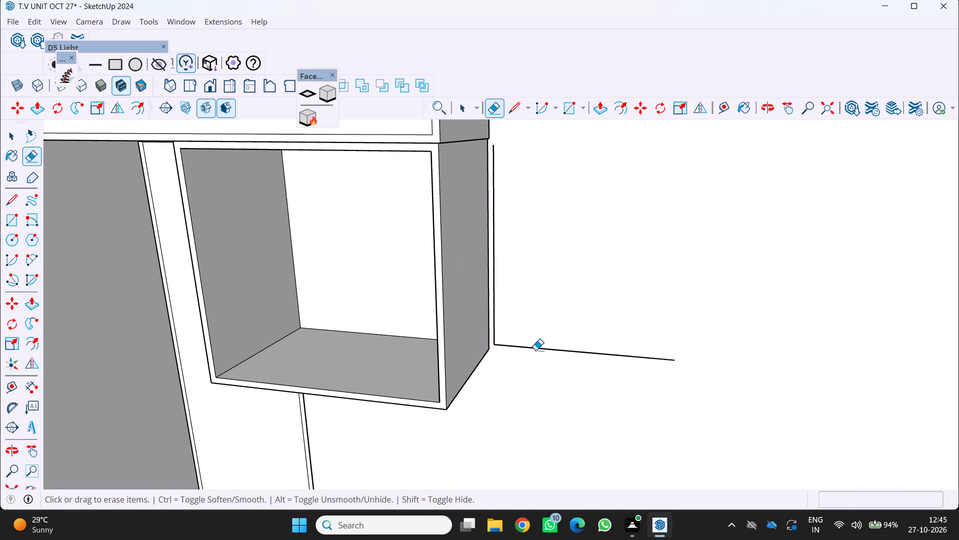
{"action": "left_click", "coordinate": [535, 349]}
{"action": "left_click", "coordinate": [495, 296]}
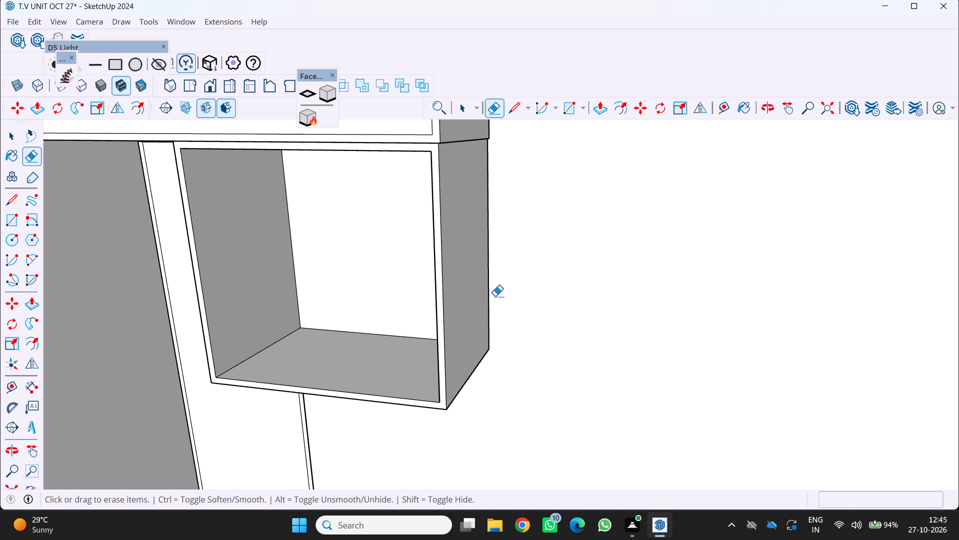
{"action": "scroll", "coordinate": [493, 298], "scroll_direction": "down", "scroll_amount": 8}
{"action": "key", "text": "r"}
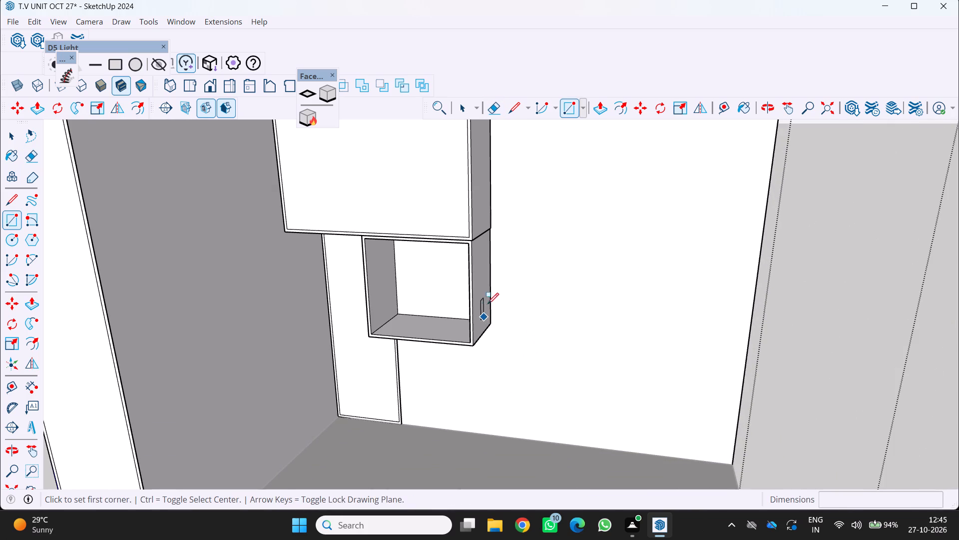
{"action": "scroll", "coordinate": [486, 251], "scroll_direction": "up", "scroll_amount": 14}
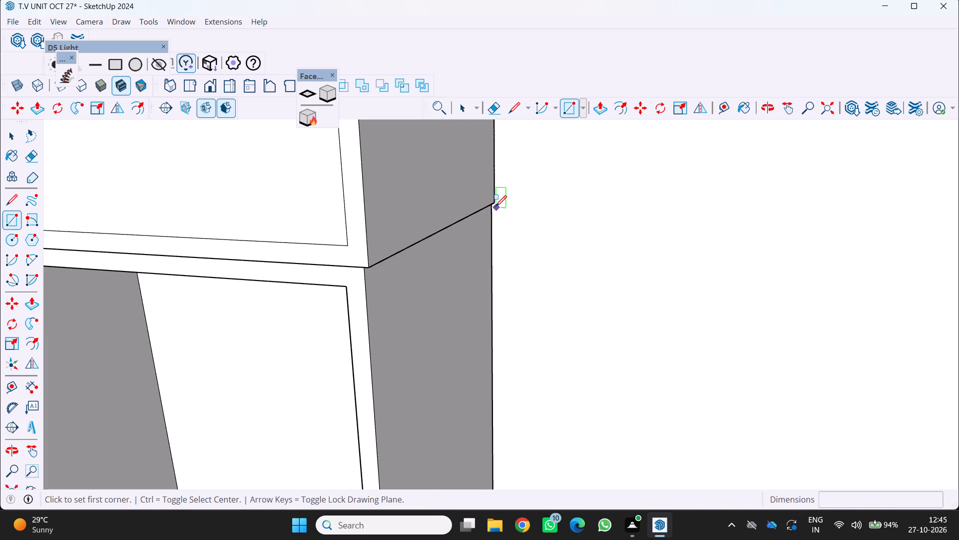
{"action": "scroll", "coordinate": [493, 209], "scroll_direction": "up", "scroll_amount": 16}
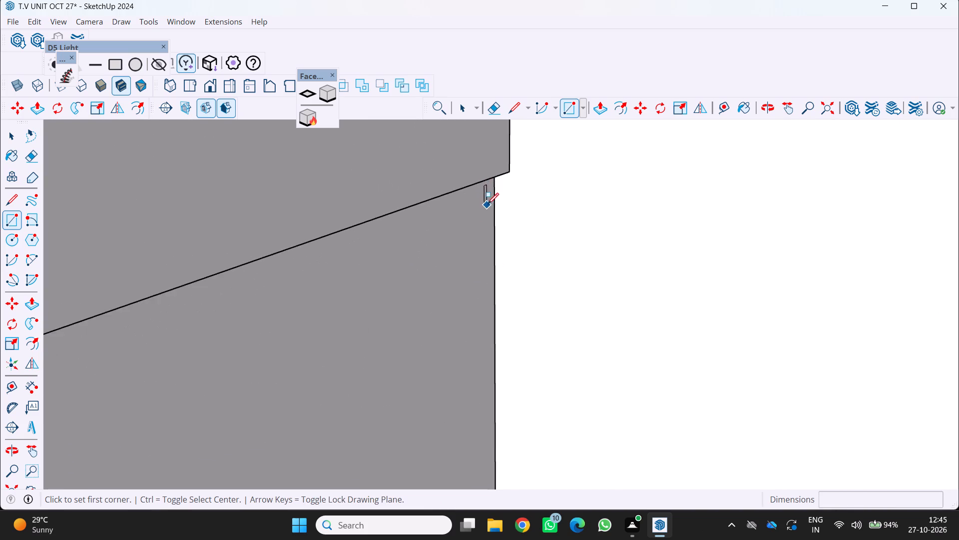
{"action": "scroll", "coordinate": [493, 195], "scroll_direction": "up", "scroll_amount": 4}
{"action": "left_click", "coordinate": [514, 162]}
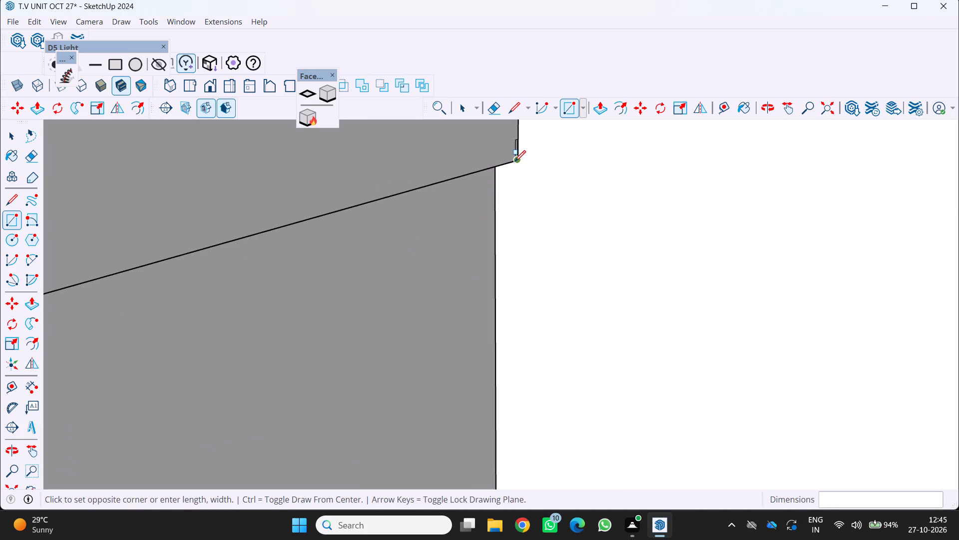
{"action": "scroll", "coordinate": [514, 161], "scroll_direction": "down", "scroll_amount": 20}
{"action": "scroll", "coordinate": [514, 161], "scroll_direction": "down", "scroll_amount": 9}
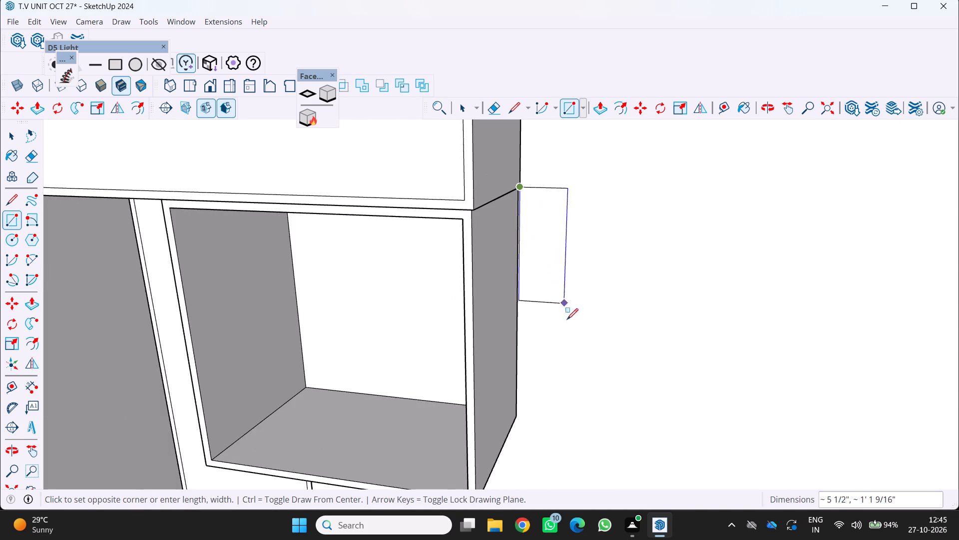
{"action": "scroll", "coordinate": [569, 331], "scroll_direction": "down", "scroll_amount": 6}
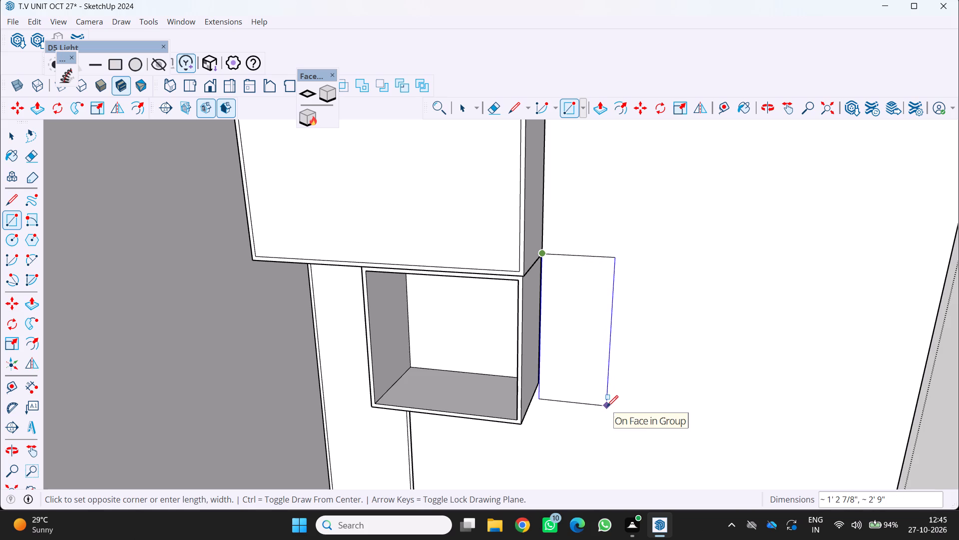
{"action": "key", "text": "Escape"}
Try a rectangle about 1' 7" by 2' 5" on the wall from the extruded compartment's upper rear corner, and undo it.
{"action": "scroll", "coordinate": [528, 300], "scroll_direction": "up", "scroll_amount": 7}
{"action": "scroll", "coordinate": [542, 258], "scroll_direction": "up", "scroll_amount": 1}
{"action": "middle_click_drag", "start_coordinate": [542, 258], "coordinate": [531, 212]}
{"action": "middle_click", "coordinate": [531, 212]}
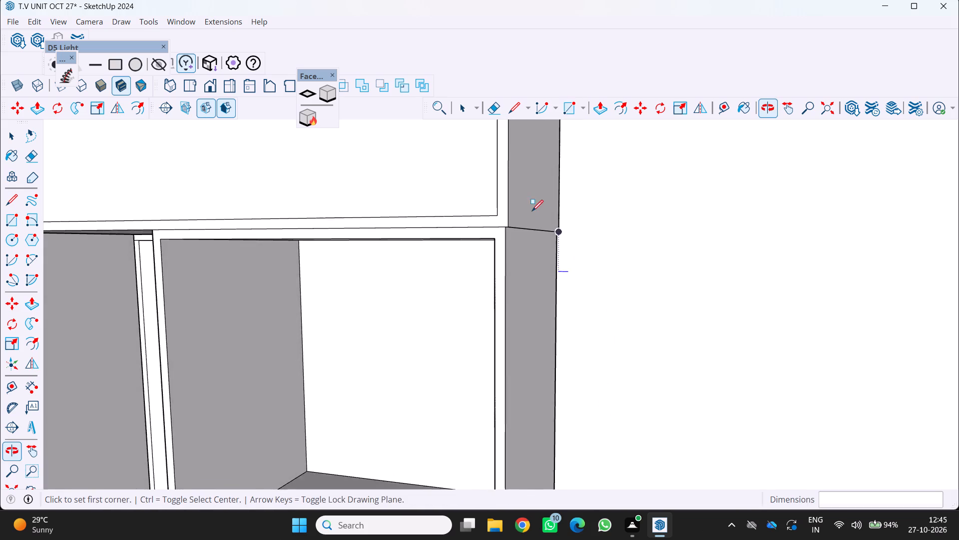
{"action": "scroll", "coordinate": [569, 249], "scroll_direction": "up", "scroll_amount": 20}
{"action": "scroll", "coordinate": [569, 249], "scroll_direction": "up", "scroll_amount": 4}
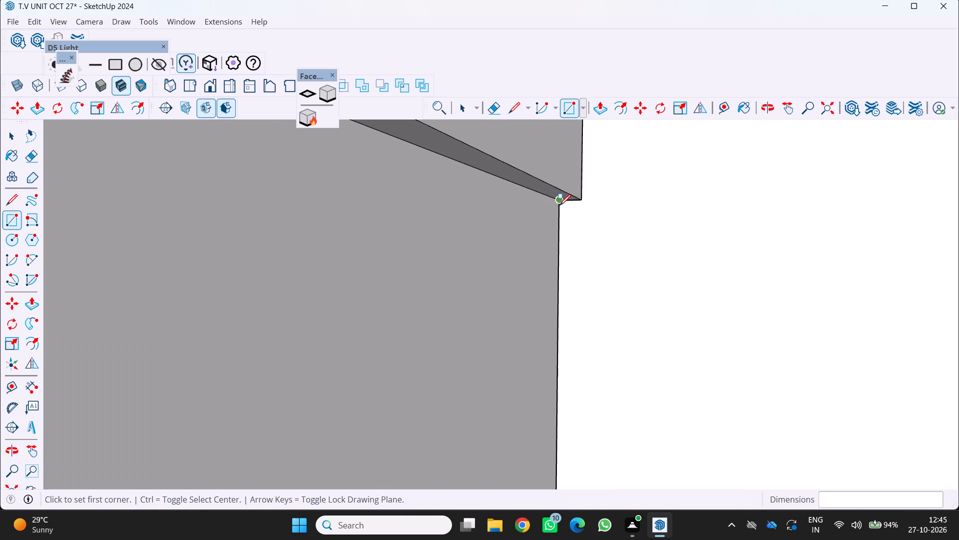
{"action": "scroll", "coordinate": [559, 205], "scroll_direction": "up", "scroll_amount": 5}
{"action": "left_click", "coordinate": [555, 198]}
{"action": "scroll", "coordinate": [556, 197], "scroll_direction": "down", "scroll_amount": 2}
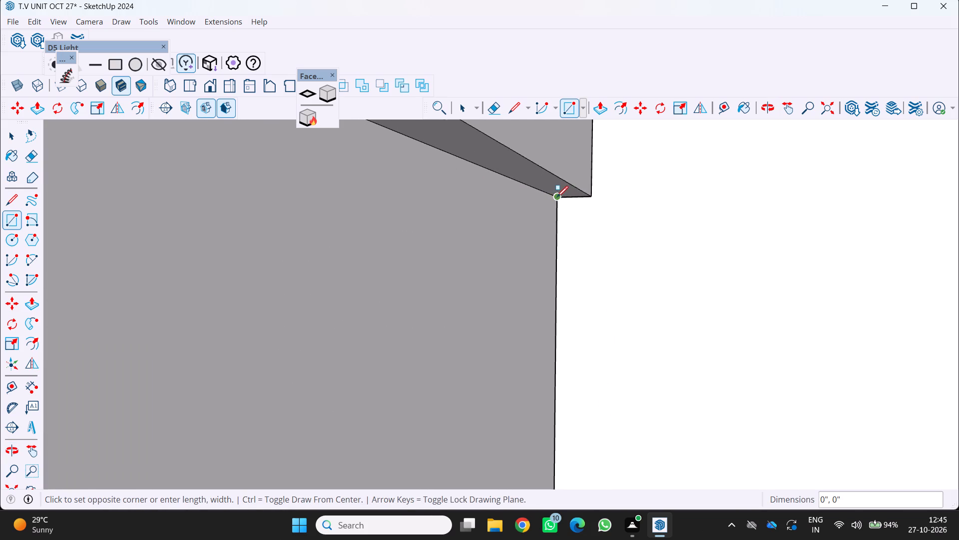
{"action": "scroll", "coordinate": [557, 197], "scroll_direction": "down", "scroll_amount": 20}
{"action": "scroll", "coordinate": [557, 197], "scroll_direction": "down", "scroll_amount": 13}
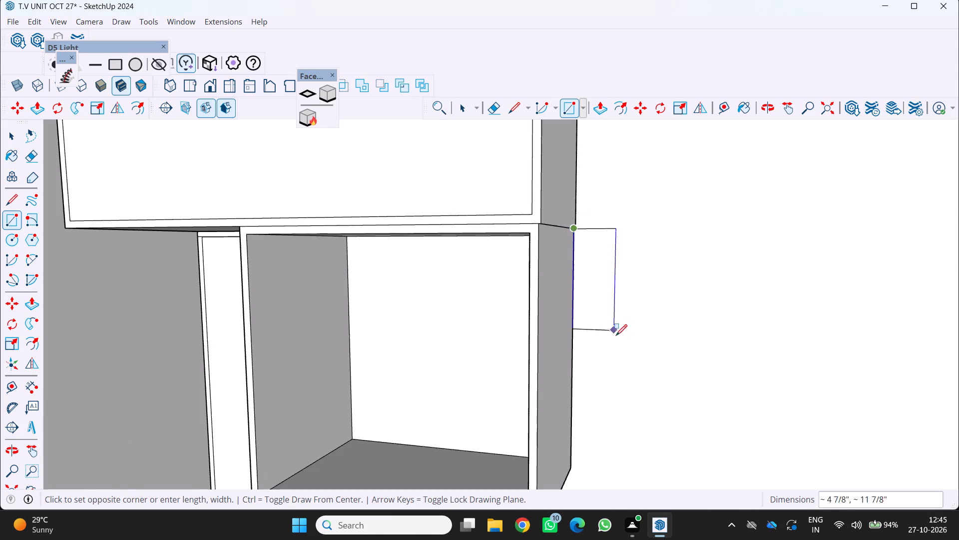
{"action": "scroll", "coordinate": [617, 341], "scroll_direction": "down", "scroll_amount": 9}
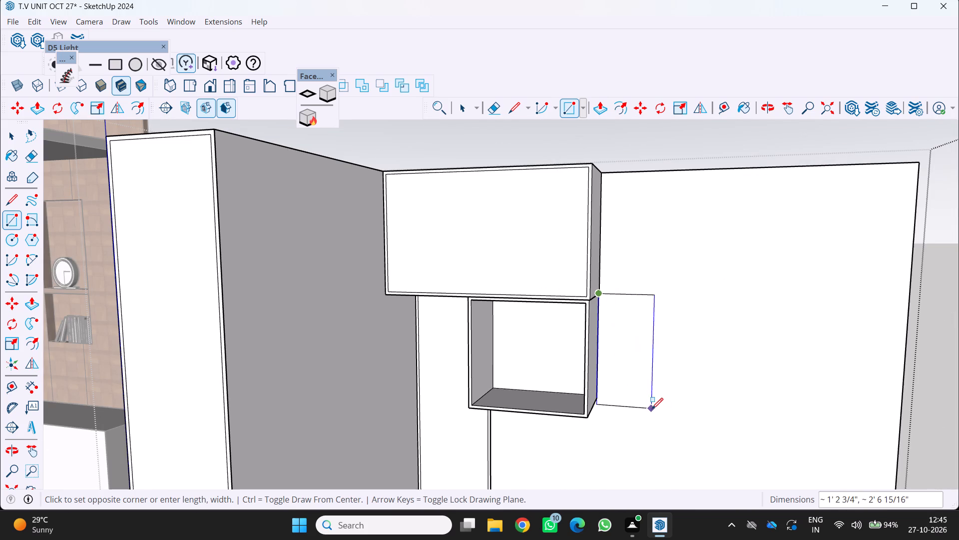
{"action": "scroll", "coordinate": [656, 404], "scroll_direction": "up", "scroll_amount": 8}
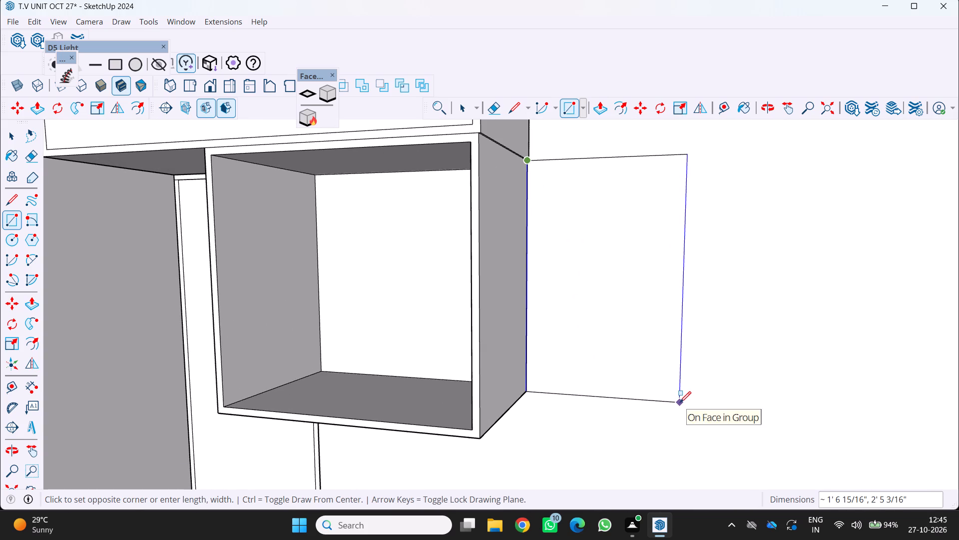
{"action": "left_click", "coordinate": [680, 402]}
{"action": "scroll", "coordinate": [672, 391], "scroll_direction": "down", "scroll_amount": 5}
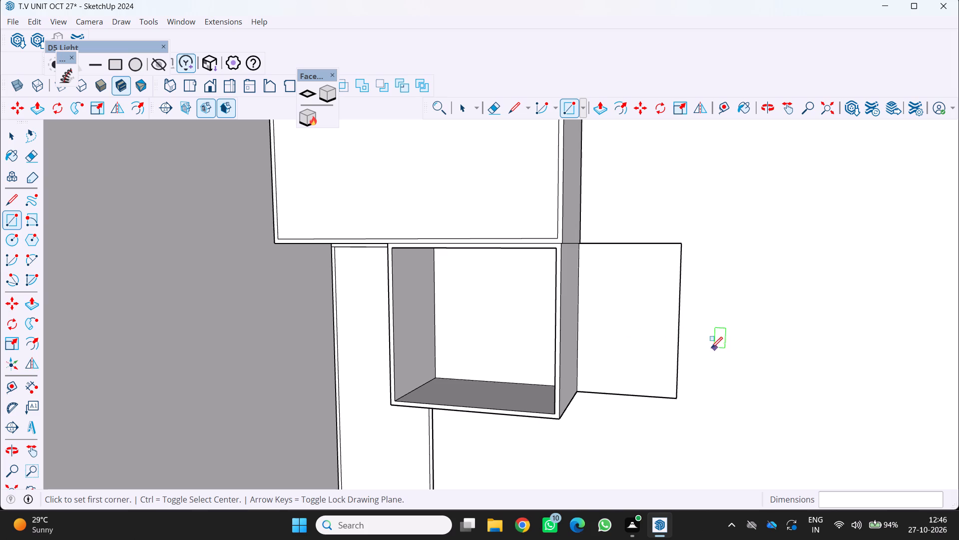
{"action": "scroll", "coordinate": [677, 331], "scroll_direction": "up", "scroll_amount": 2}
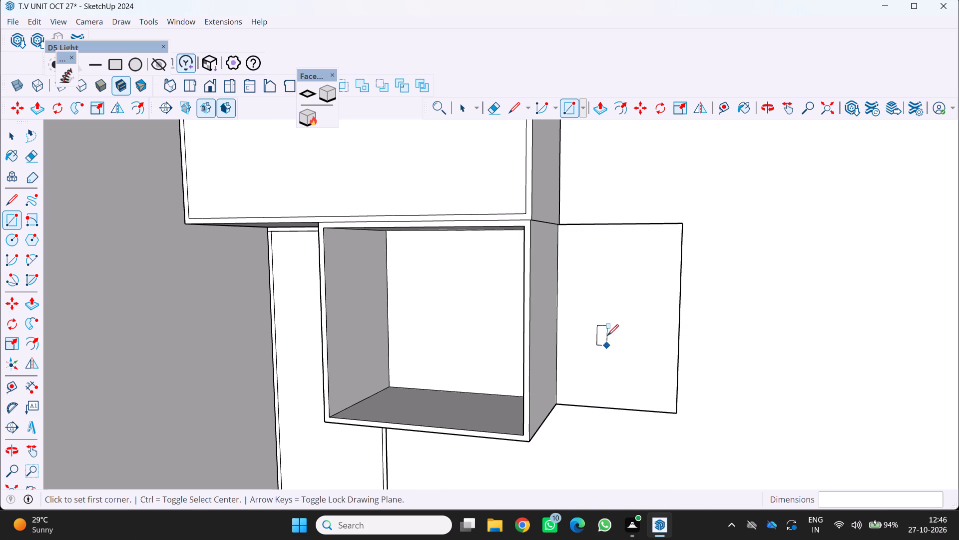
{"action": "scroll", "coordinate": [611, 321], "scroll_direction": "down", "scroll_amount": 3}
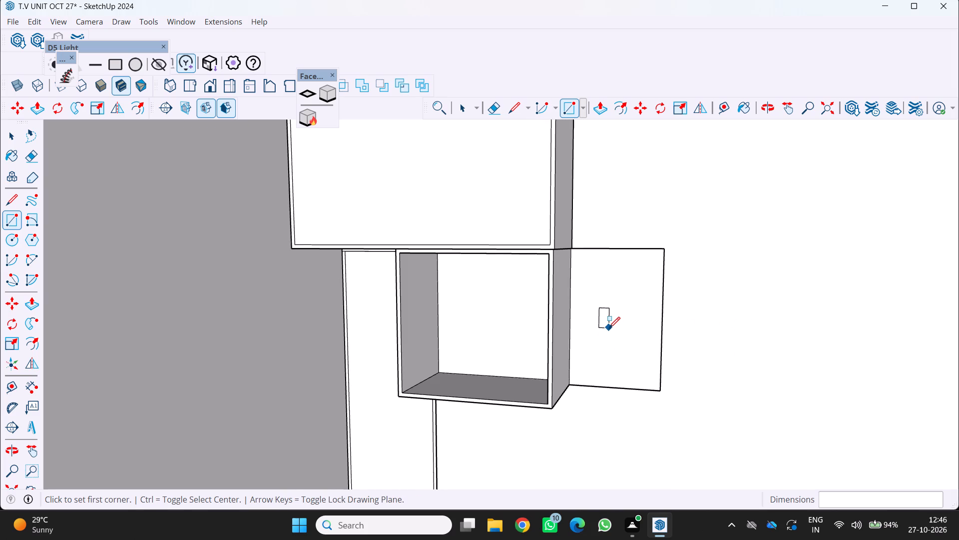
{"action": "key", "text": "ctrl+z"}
Draw a rectangle about 2' 2" by 2' 6 3/4" on the wall from the extruded compartment's upper rear corner.
{"action": "scroll", "coordinate": [573, 252], "scroll_direction": "up", "scroll_amount": 7}
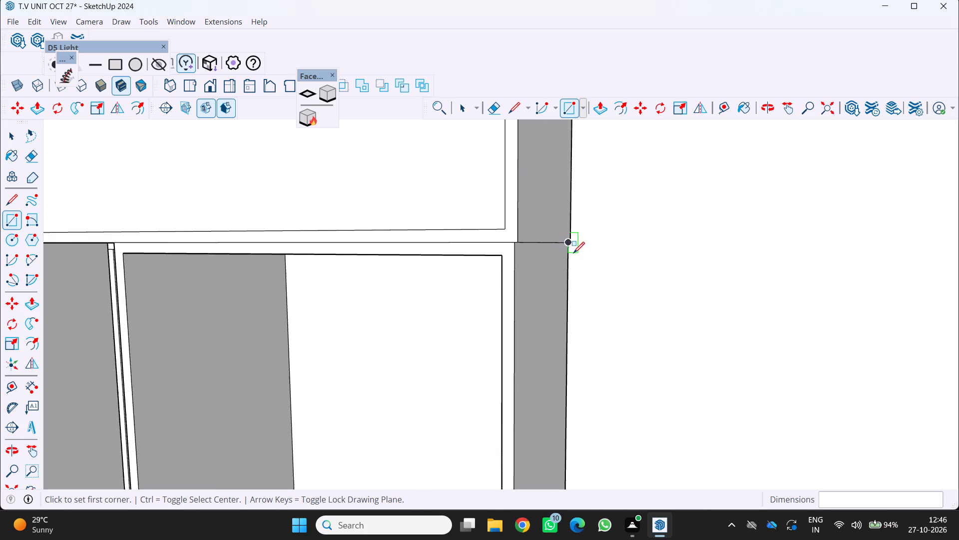
{"action": "scroll", "coordinate": [573, 253], "scroll_direction": "up", "scroll_amount": 14}
{"action": "left_click", "coordinate": [554, 218]}
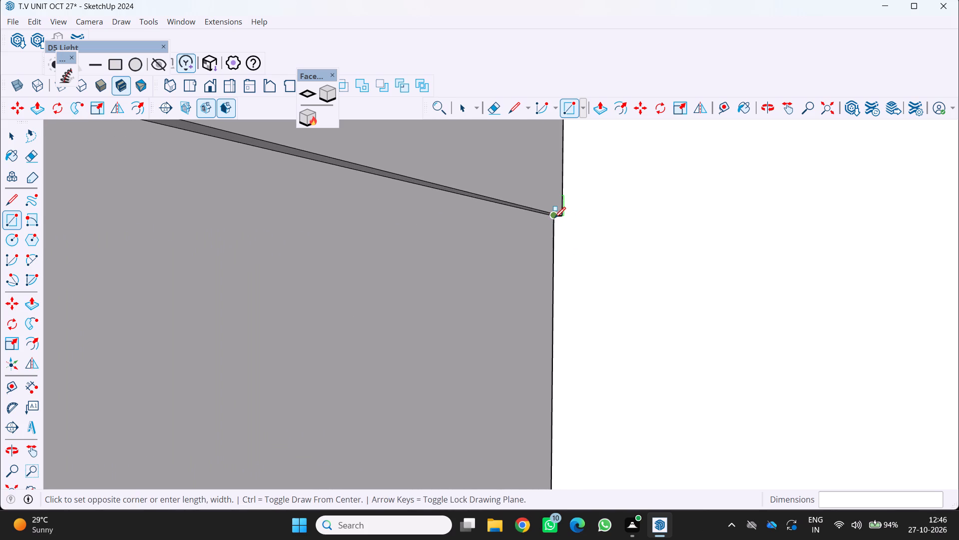
{"action": "scroll", "coordinate": [554, 218], "scroll_direction": "down", "scroll_amount": 20}
{"action": "scroll", "coordinate": [554, 218], "scroll_direction": "down", "scroll_amount": 10}
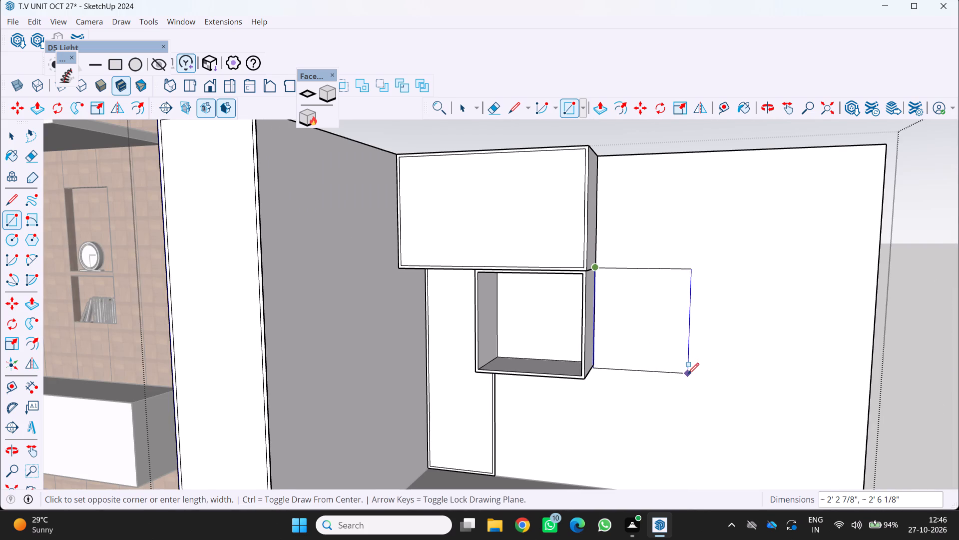
{"action": "left_click", "coordinate": [684, 376]}
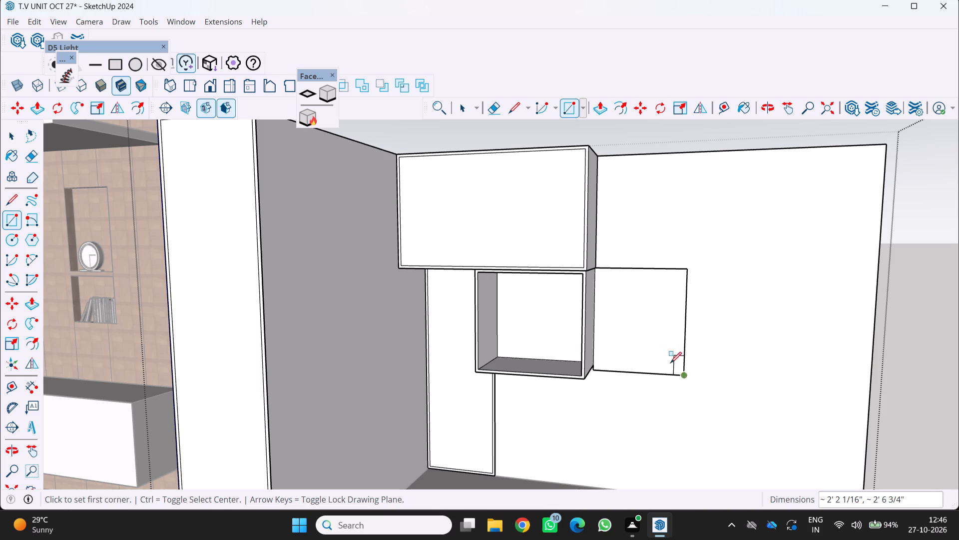
Offset the new outer bay rectangle's edges 20 mm inward to form its frame.
{"action": "key", "text": "f"}
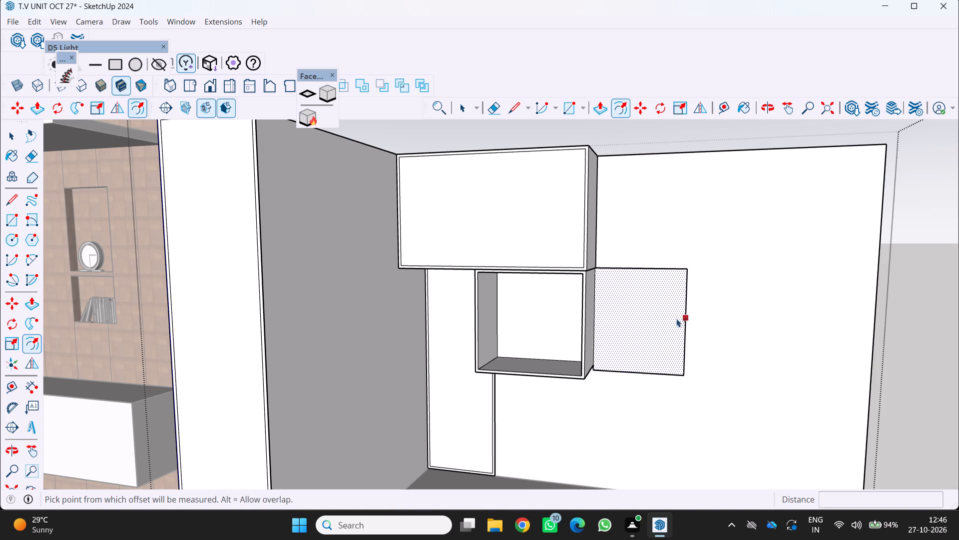
{"action": "left_click", "coordinate": [685, 319]}
{"action": "left_click", "coordinate": [672, 316]}
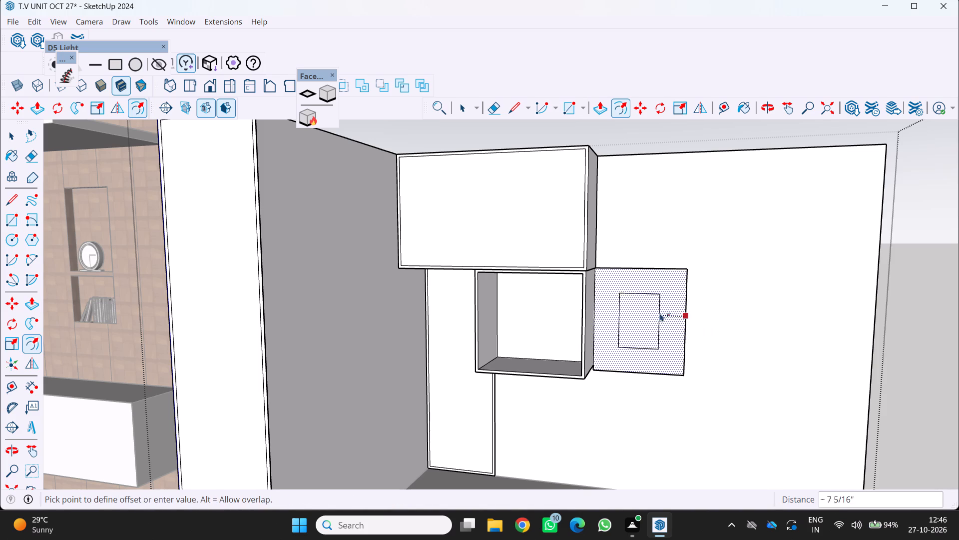
{"action": "type", "text": "20"}
{"action": "type", "text": "MM"}
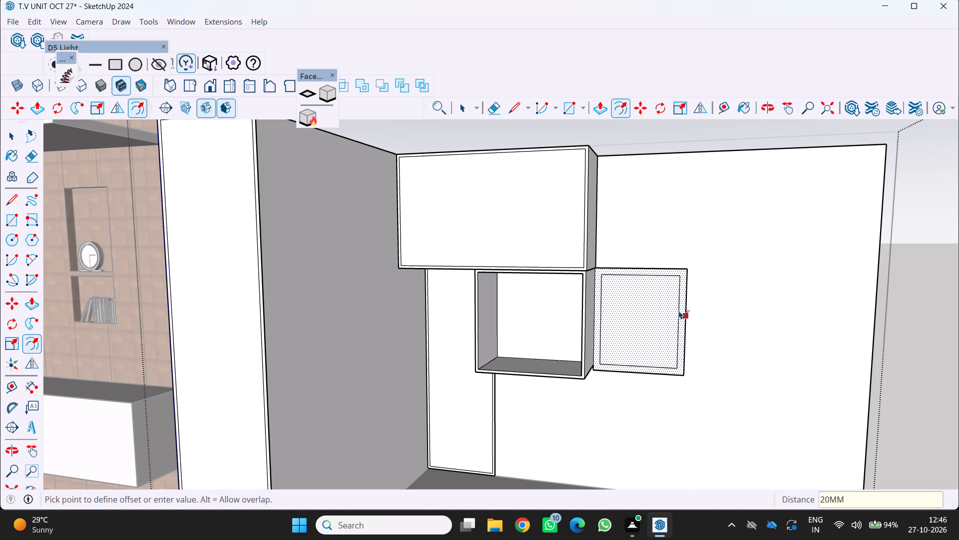
{"action": "key", "text": "Return"}
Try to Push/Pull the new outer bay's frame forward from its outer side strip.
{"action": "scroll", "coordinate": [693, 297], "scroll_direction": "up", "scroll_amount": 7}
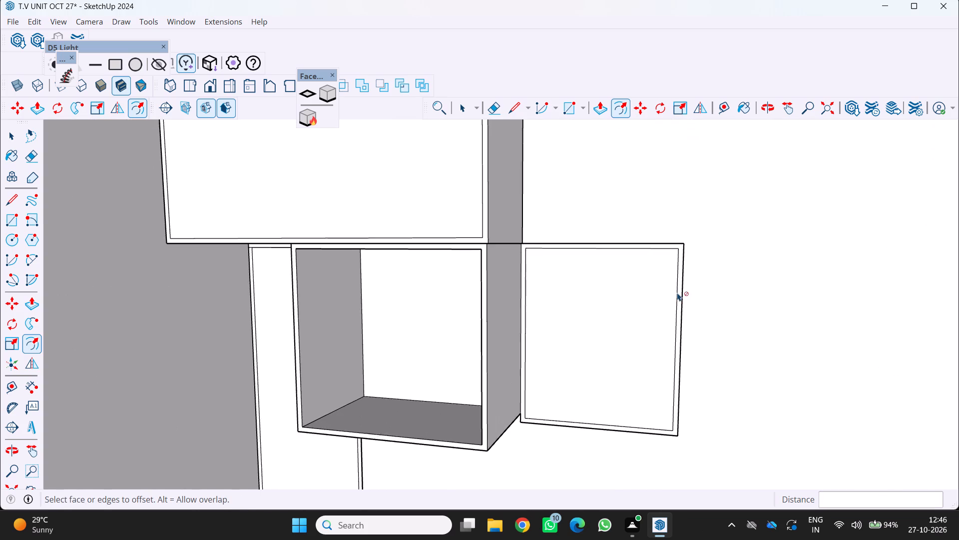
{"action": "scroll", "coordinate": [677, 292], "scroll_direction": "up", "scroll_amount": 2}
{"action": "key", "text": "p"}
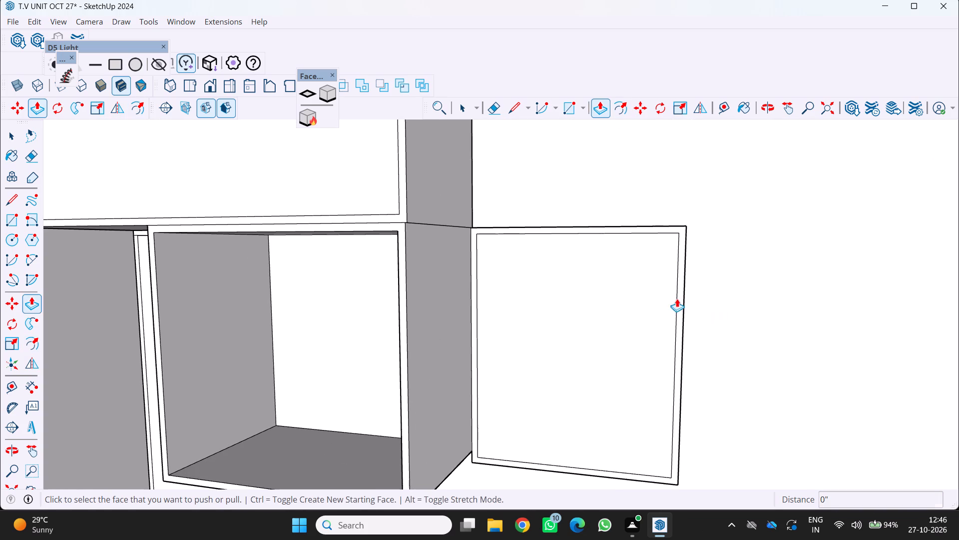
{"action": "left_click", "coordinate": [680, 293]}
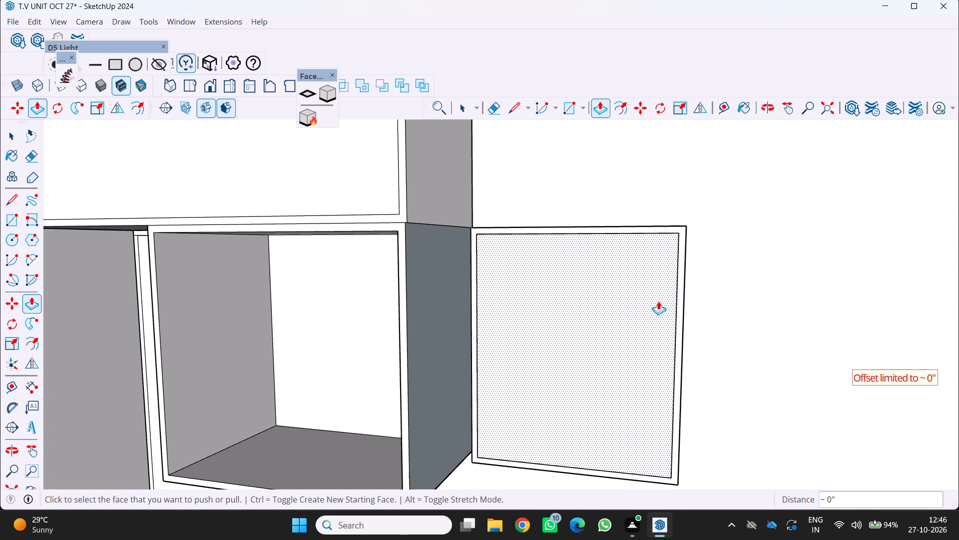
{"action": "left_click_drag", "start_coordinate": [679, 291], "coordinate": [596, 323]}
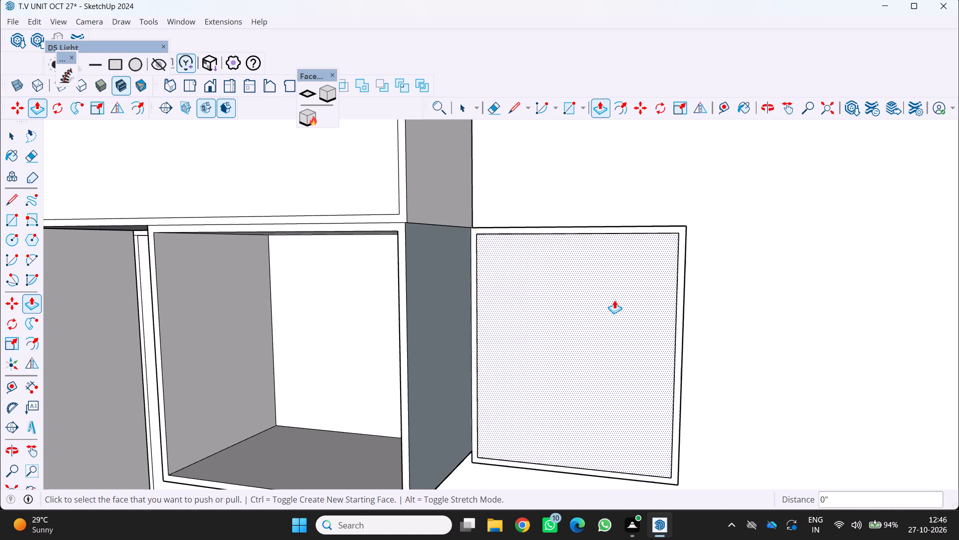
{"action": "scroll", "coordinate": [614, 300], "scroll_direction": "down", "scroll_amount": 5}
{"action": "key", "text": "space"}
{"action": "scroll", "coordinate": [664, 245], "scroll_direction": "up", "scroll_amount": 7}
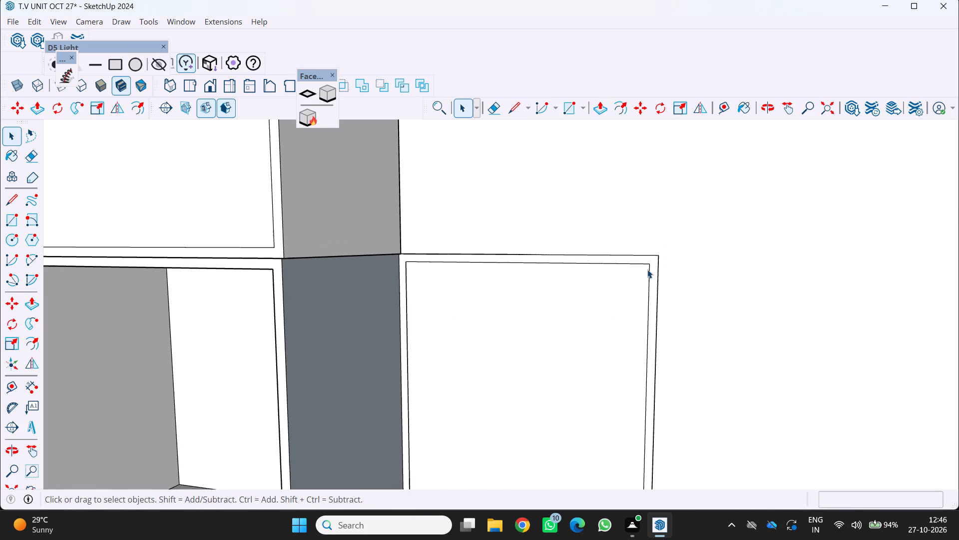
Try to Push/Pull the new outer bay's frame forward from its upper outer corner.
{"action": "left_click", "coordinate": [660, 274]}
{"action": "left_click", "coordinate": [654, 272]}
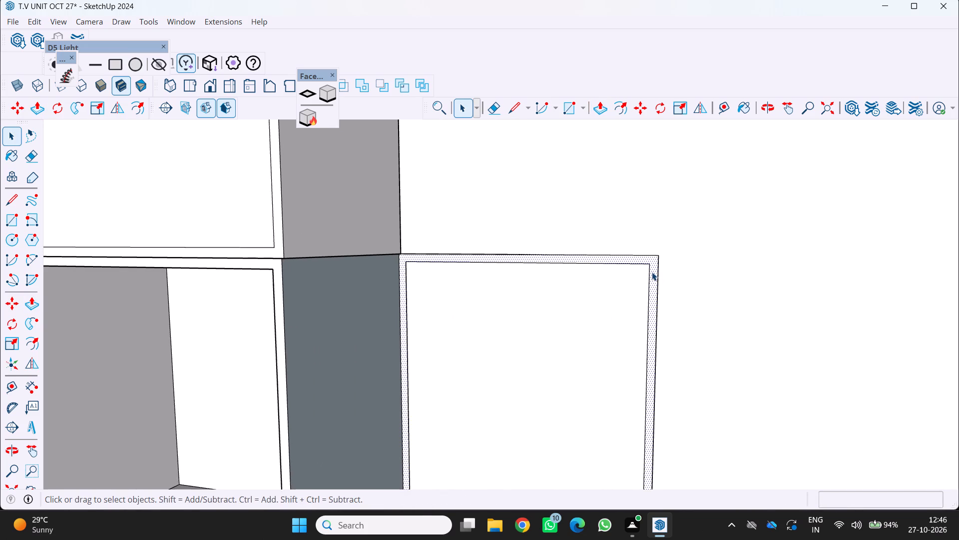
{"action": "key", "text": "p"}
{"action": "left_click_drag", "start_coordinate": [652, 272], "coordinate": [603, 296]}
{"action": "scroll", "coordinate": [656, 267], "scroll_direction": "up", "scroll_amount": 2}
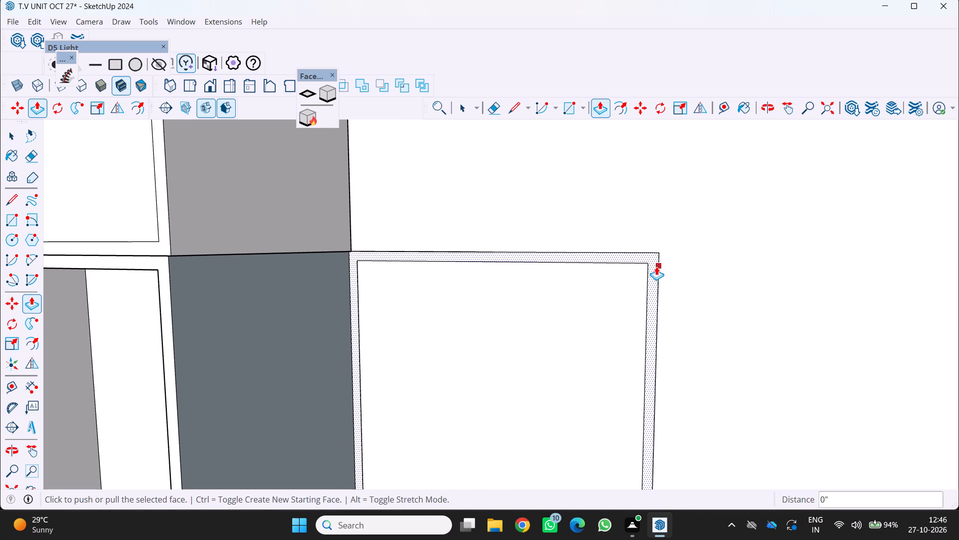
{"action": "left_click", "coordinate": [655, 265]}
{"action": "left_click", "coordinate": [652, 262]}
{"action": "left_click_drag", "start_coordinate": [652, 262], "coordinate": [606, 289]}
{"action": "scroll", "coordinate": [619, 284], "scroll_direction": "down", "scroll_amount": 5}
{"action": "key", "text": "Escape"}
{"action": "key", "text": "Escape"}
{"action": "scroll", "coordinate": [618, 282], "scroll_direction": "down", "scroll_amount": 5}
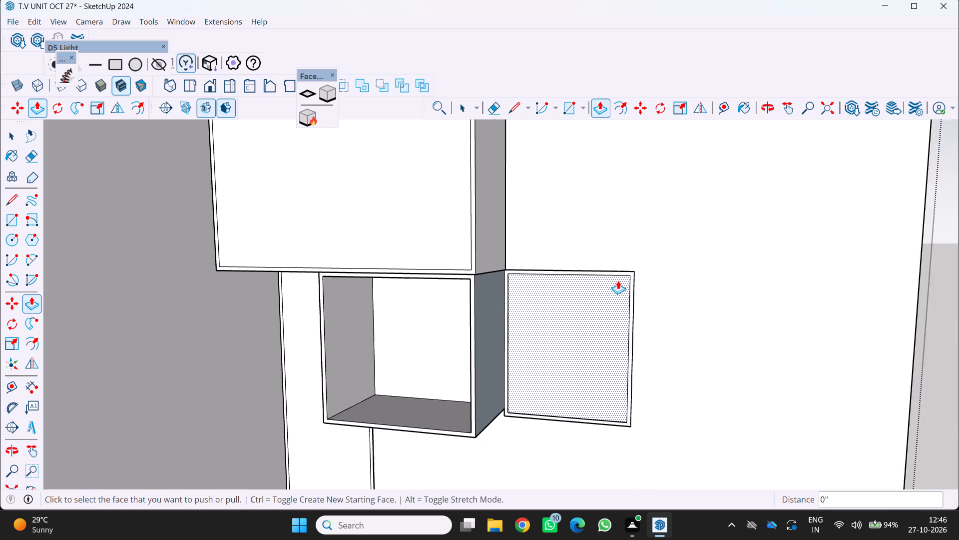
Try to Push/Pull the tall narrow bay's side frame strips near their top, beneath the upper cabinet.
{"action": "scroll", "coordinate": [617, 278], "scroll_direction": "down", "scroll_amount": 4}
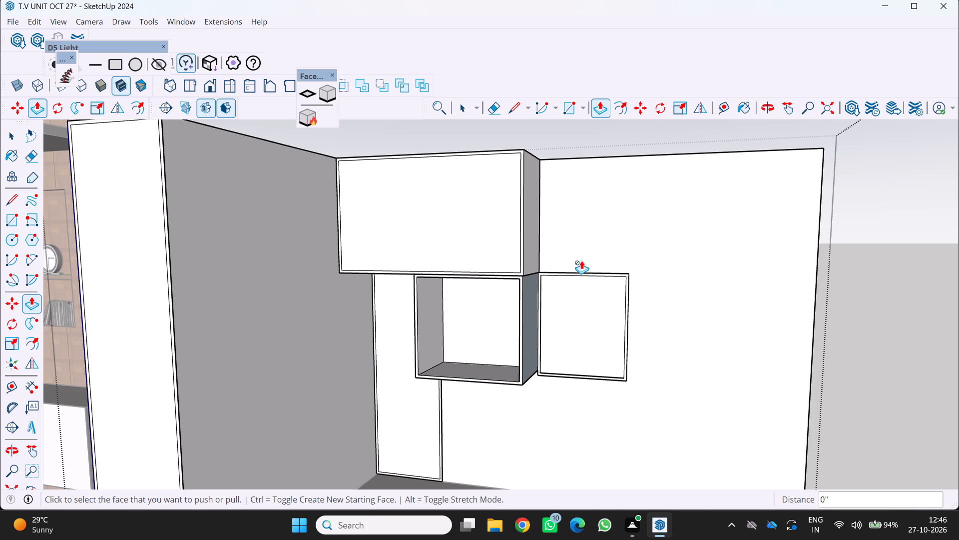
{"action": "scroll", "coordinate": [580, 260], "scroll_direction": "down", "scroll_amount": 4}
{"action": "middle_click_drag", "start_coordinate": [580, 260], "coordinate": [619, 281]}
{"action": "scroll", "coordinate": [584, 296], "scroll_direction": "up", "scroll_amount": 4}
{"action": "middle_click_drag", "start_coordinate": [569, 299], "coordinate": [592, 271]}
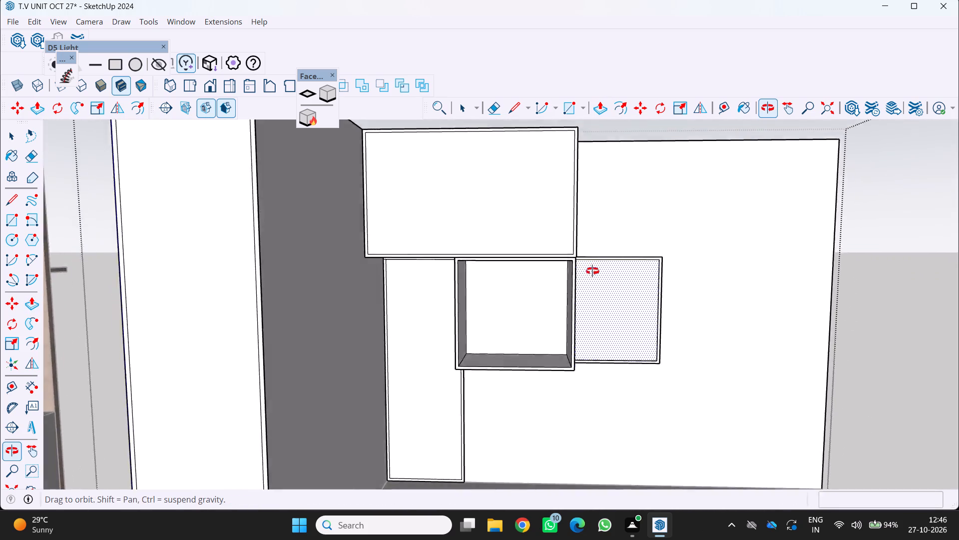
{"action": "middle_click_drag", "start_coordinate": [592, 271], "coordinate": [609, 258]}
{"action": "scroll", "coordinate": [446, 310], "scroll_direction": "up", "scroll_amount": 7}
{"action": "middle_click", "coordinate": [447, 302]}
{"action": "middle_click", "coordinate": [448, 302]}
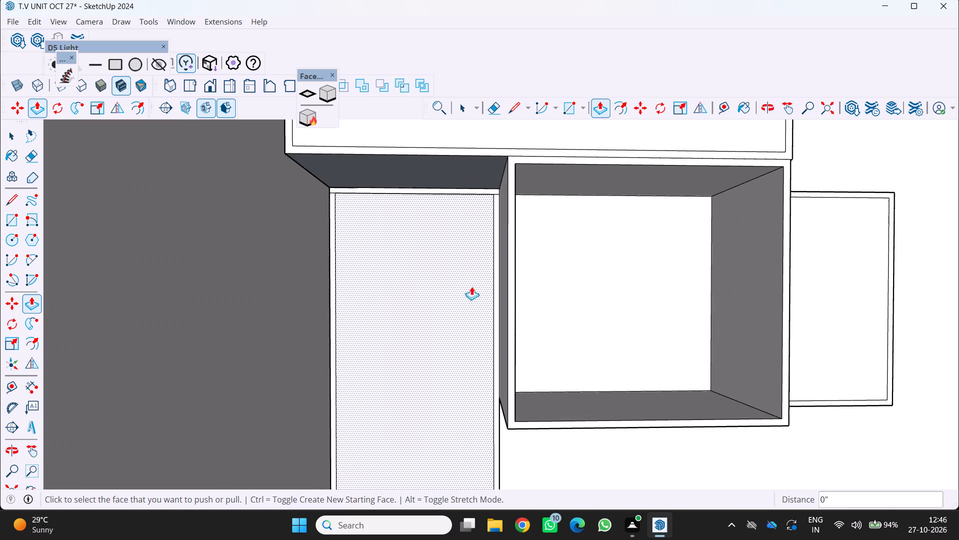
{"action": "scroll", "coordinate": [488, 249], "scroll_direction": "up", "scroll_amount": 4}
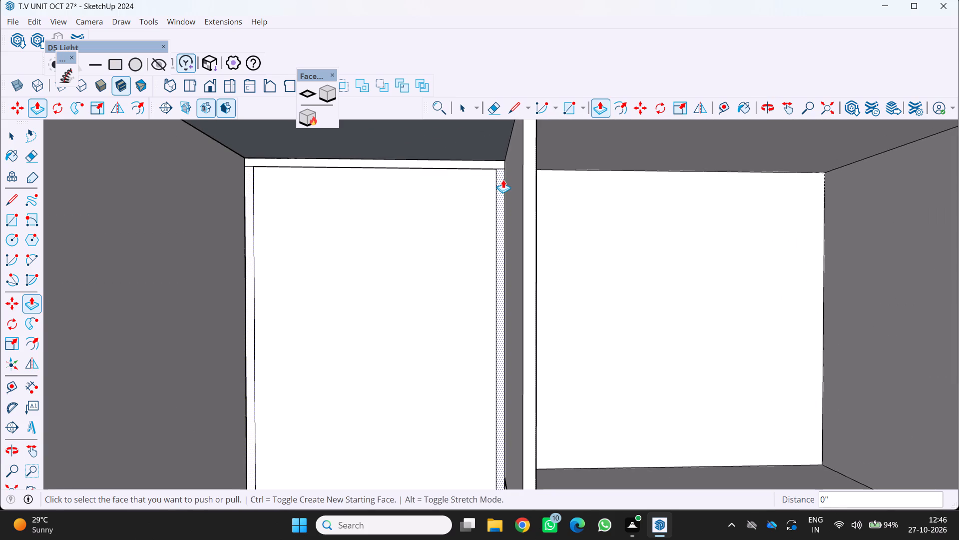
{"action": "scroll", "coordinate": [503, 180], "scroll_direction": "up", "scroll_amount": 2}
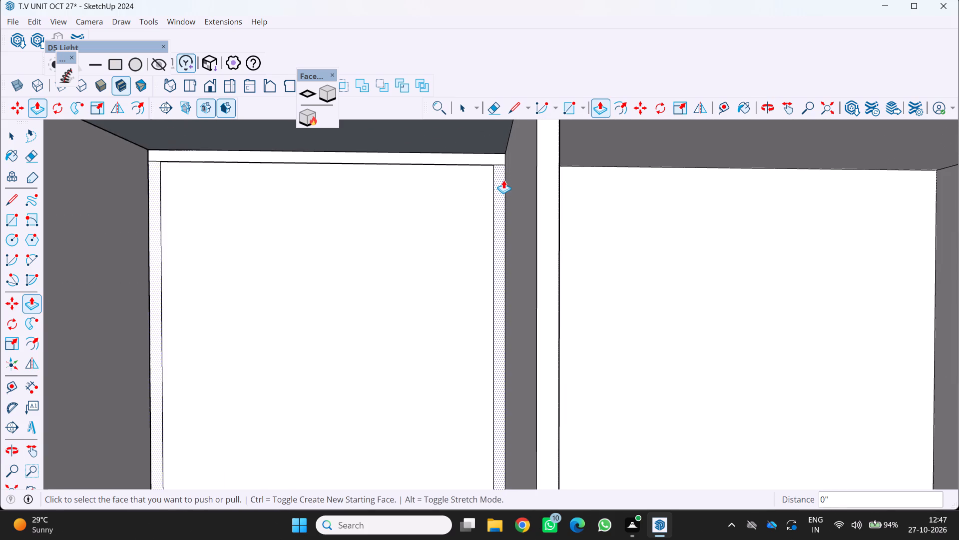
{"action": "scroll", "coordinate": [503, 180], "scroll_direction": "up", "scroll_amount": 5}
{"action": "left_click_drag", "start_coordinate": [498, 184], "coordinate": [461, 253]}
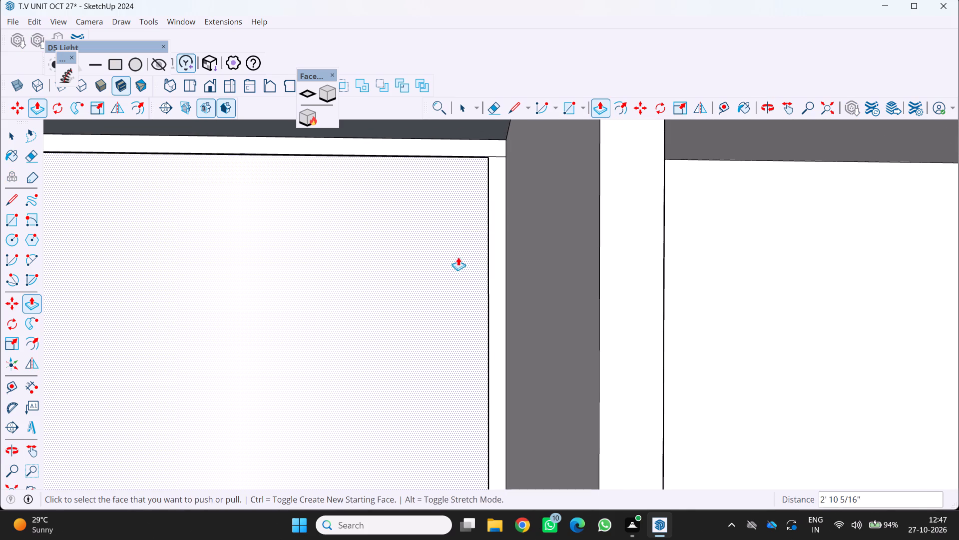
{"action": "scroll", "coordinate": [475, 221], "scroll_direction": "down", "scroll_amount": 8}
Erase the short edge separating the top strip from the side strip at the tall bay frame's upper corner beside the compartment.
{"action": "key", "text": "e"}
{"action": "scroll", "coordinate": [488, 197], "scroll_direction": "up", "scroll_amount": 3}
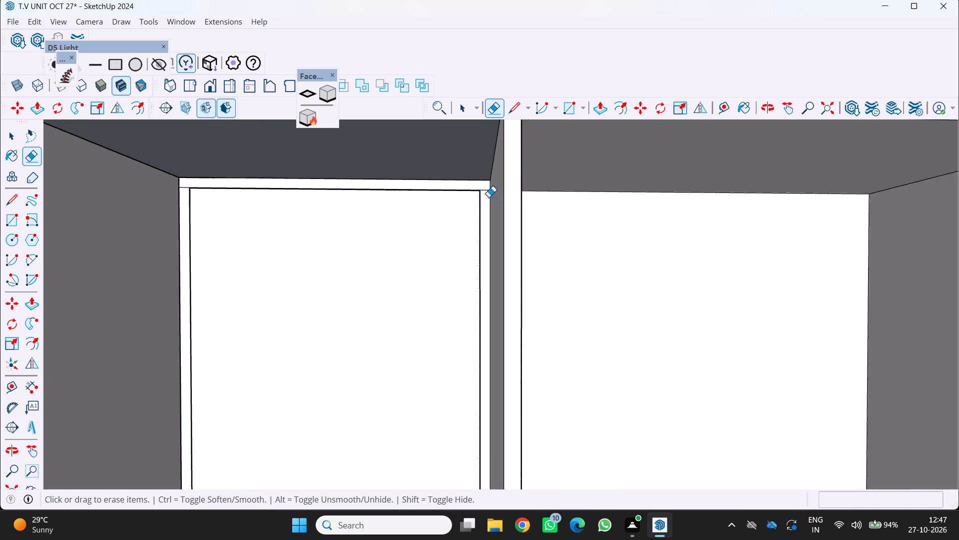
{"action": "scroll", "coordinate": [488, 197], "scroll_direction": "up", "scroll_amount": 3}
{"action": "left_click", "coordinate": [485, 190]}
{"action": "left_click", "coordinate": [484, 188]}
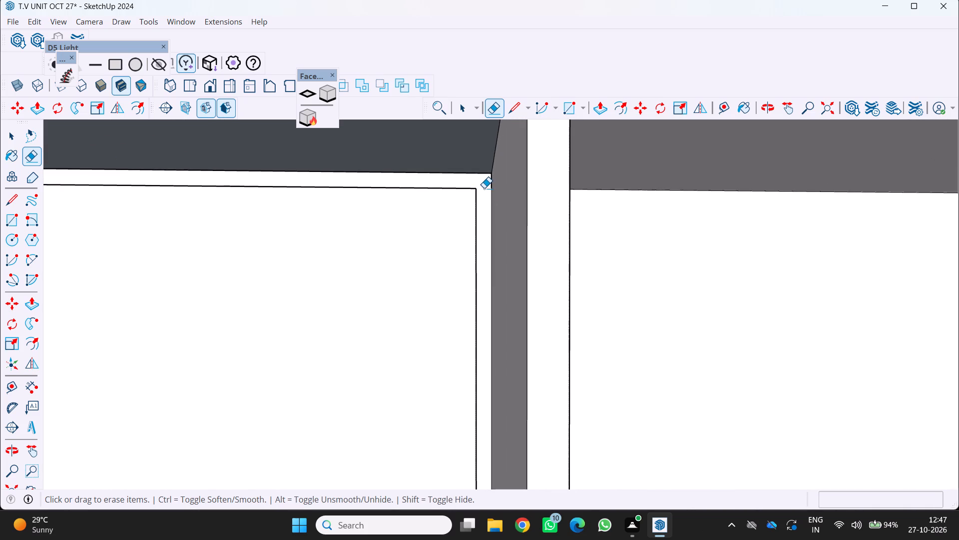
Erase the stray edge along the new outer bay frame's bottom strip, near the corner beside the extruded compartment.
{"action": "scroll", "coordinate": [482, 189], "scroll_direction": "down", "scroll_amount": 10}
{"action": "scroll", "coordinate": [428, 221], "scroll_direction": "down", "scroll_amount": 4}
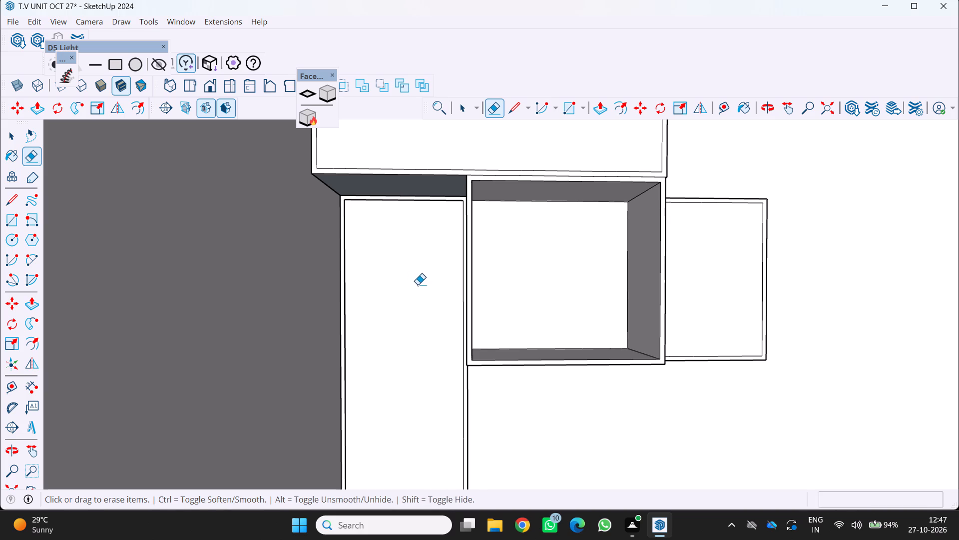
{"action": "scroll", "coordinate": [418, 284], "scroll_direction": "up", "scroll_amount": 1}
{"action": "middle_click_drag", "start_coordinate": [420, 285], "coordinate": [404, 310]}
{"action": "scroll", "coordinate": [420, 285], "scroll_direction": "up", "scroll_amount": 1}
{"action": "scroll", "coordinate": [689, 270], "scroll_direction": "down", "scroll_amount": 4}
{"action": "scroll", "coordinate": [790, 272], "scroll_direction": "up", "scroll_amount": 1}
{"action": "middle_click_drag", "start_coordinate": [790, 272], "coordinate": [741, 252]}
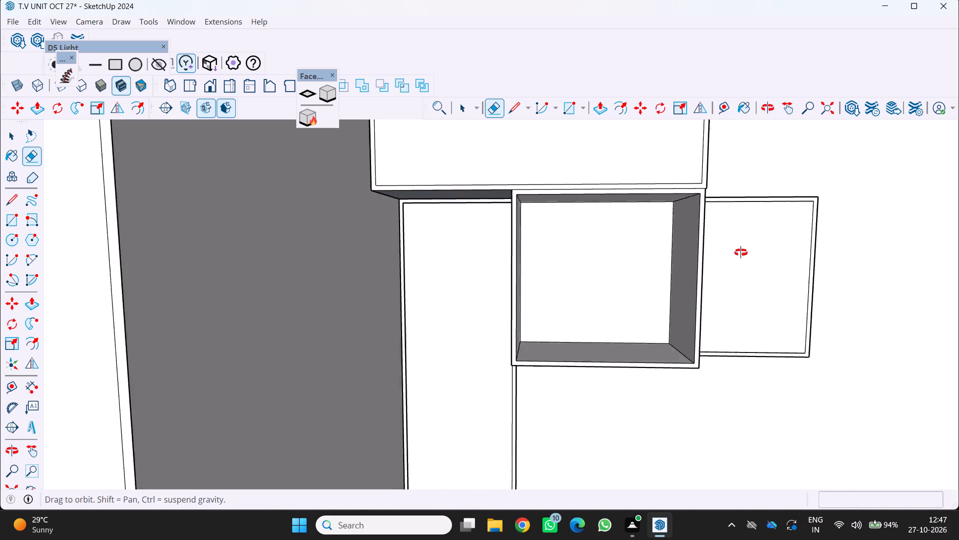
{"action": "middle_click_drag", "start_coordinate": [741, 252], "coordinate": [625, 264]}
{"action": "middle_click_drag", "start_coordinate": [624, 265], "coordinate": [618, 269]}
{"action": "scroll", "coordinate": [795, 308], "scroll_direction": "up", "scroll_amount": 3}
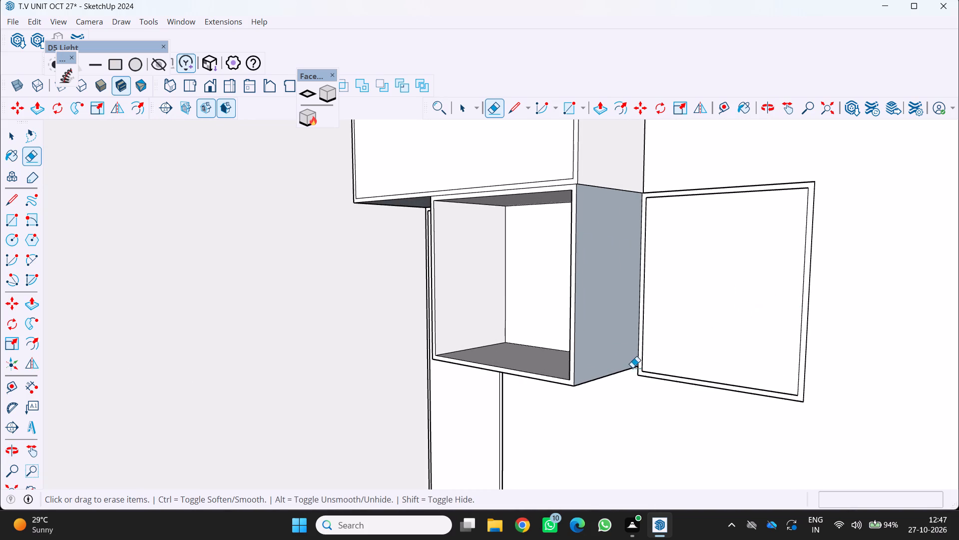
{"action": "scroll", "coordinate": [630, 371], "scroll_direction": "up", "scroll_amount": 4}
{"action": "middle_click_drag", "start_coordinate": [633, 444], "coordinate": [661, 453]}
{"action": "scroll", "coordinate": [637, 445], "scroll_direction": "up", "scroll_amount": 1}
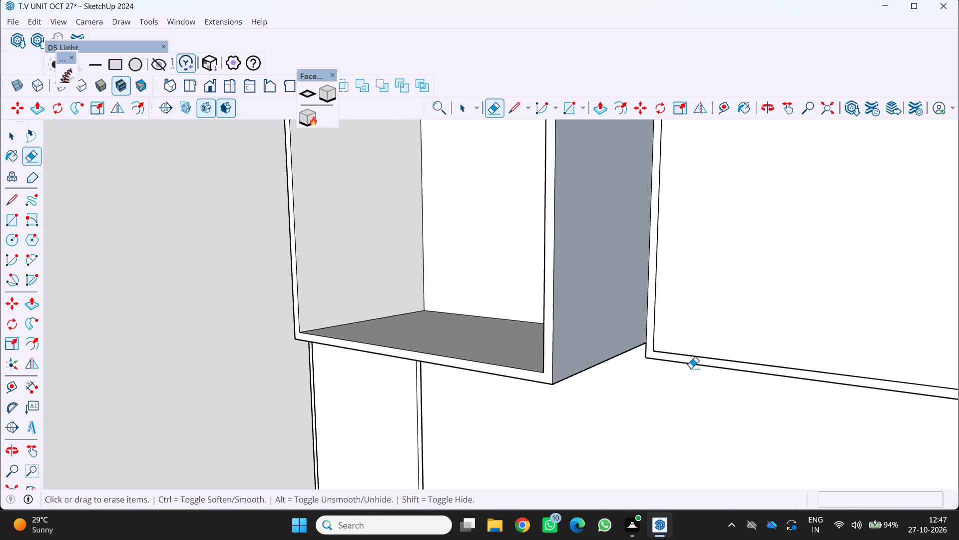
{"action": "left_click", "coordinate": [690, 365]}
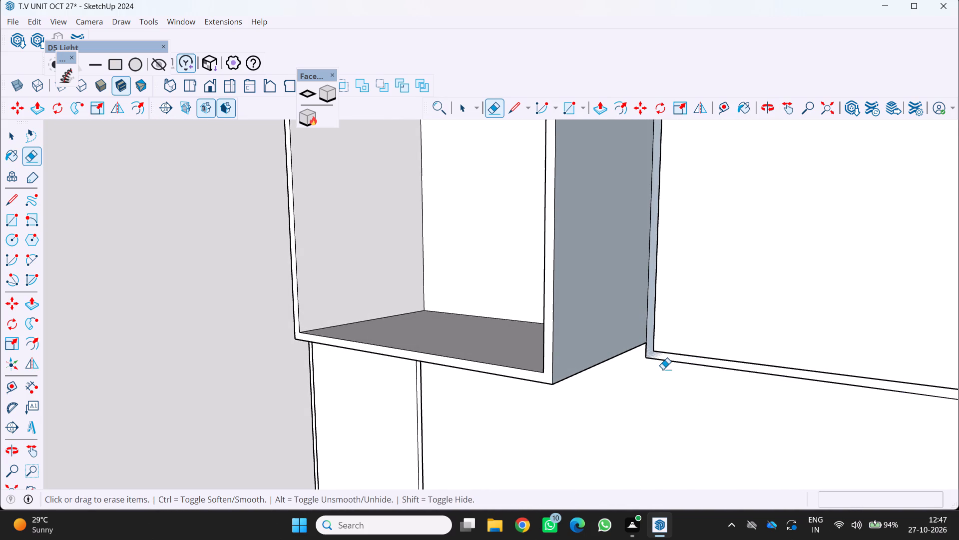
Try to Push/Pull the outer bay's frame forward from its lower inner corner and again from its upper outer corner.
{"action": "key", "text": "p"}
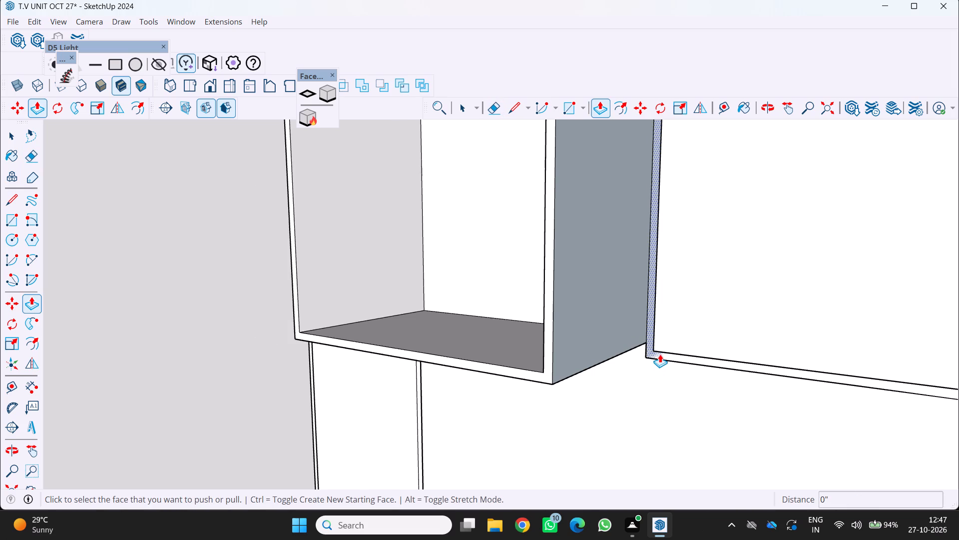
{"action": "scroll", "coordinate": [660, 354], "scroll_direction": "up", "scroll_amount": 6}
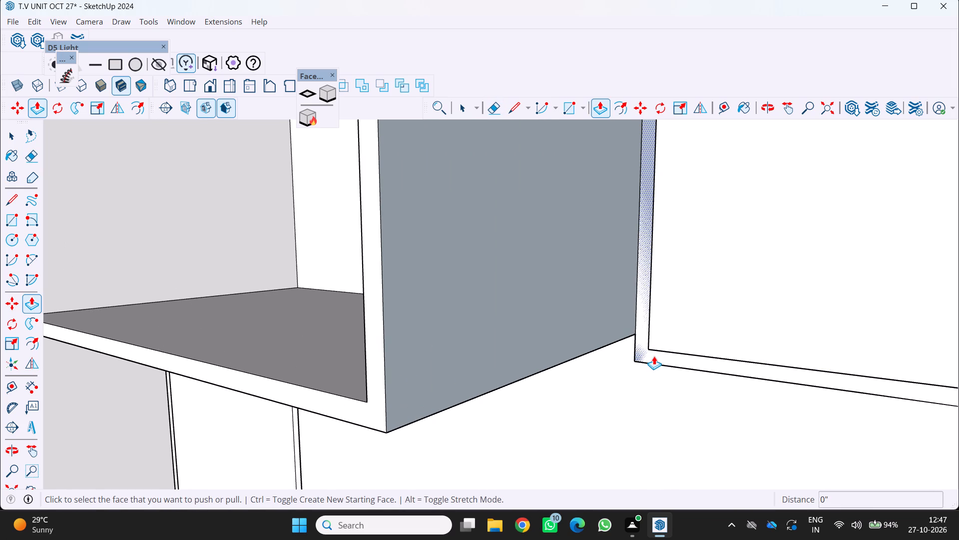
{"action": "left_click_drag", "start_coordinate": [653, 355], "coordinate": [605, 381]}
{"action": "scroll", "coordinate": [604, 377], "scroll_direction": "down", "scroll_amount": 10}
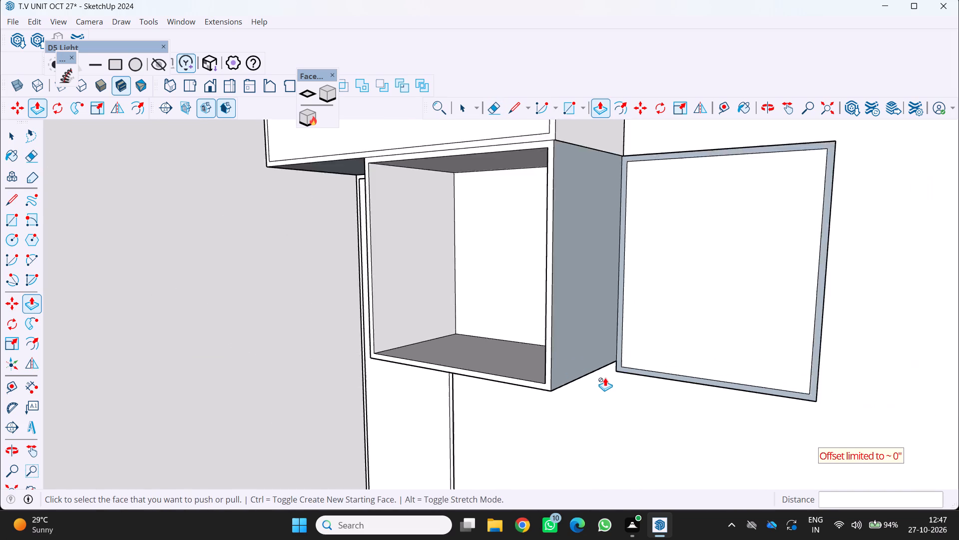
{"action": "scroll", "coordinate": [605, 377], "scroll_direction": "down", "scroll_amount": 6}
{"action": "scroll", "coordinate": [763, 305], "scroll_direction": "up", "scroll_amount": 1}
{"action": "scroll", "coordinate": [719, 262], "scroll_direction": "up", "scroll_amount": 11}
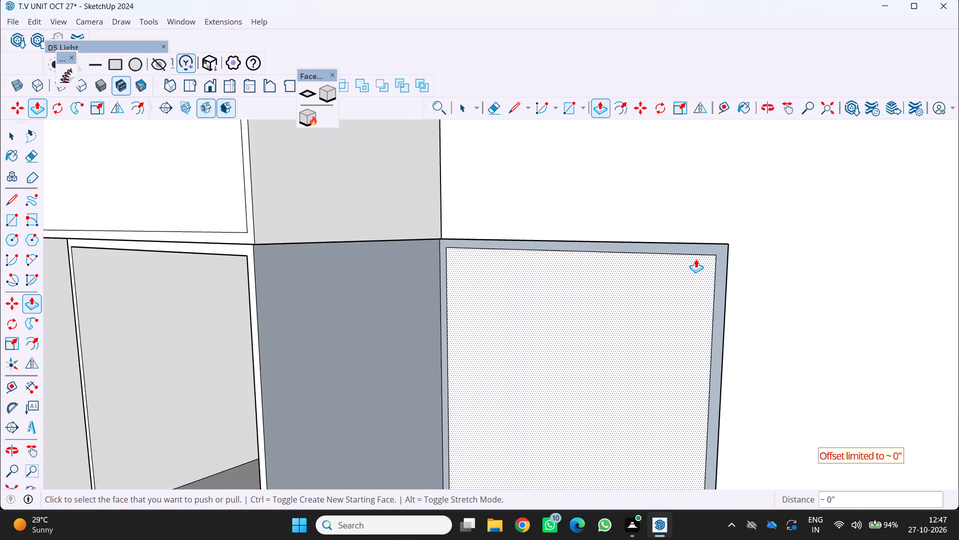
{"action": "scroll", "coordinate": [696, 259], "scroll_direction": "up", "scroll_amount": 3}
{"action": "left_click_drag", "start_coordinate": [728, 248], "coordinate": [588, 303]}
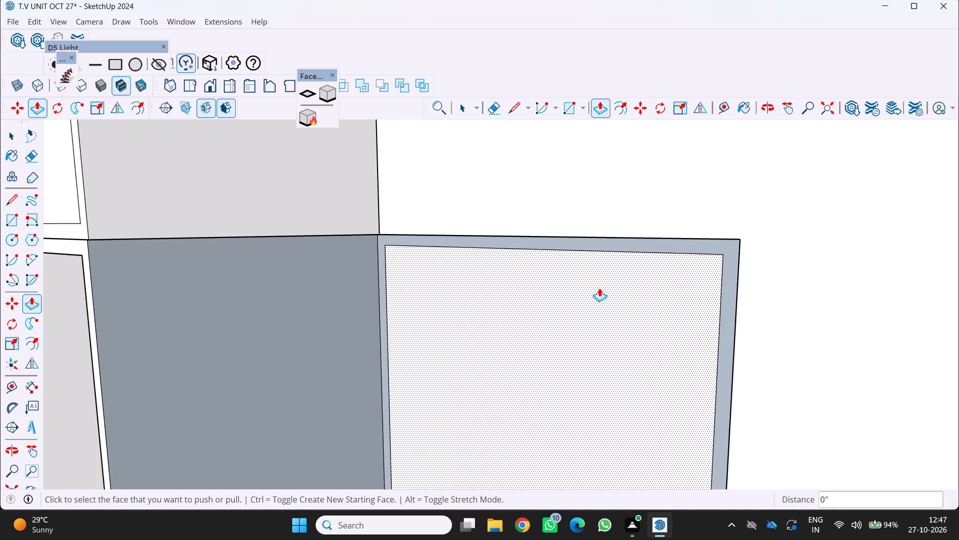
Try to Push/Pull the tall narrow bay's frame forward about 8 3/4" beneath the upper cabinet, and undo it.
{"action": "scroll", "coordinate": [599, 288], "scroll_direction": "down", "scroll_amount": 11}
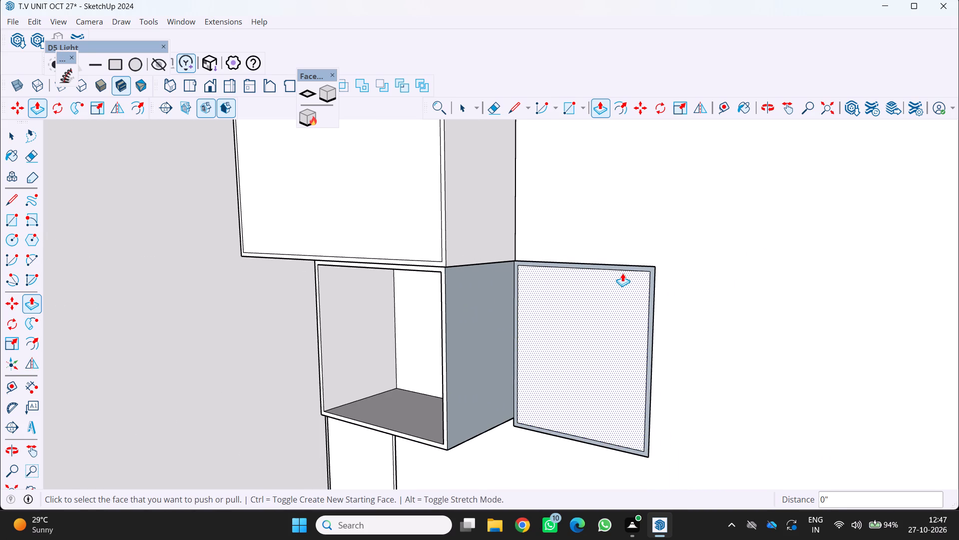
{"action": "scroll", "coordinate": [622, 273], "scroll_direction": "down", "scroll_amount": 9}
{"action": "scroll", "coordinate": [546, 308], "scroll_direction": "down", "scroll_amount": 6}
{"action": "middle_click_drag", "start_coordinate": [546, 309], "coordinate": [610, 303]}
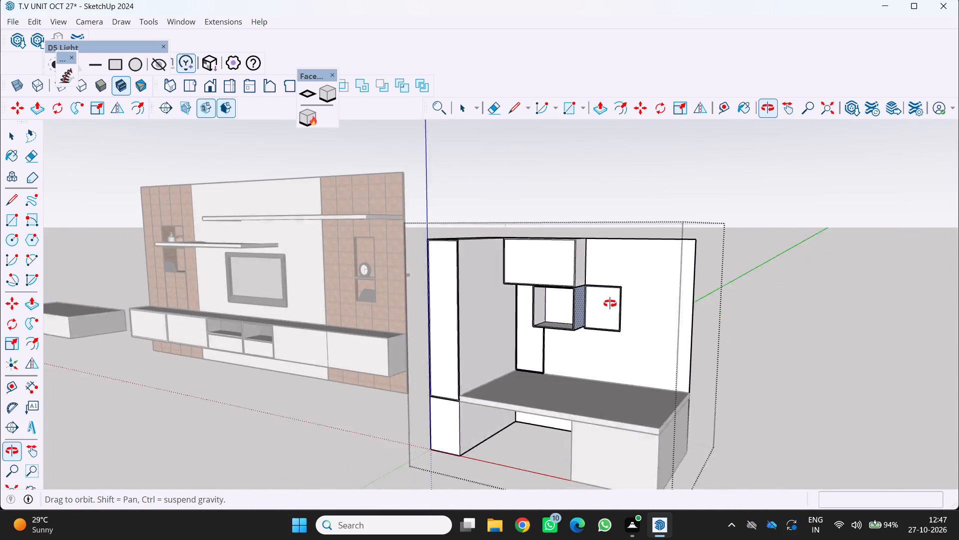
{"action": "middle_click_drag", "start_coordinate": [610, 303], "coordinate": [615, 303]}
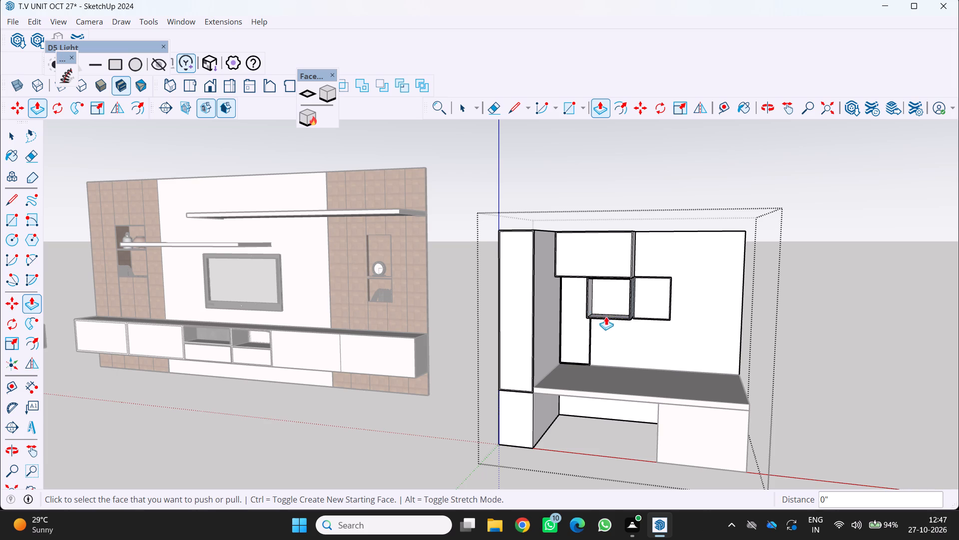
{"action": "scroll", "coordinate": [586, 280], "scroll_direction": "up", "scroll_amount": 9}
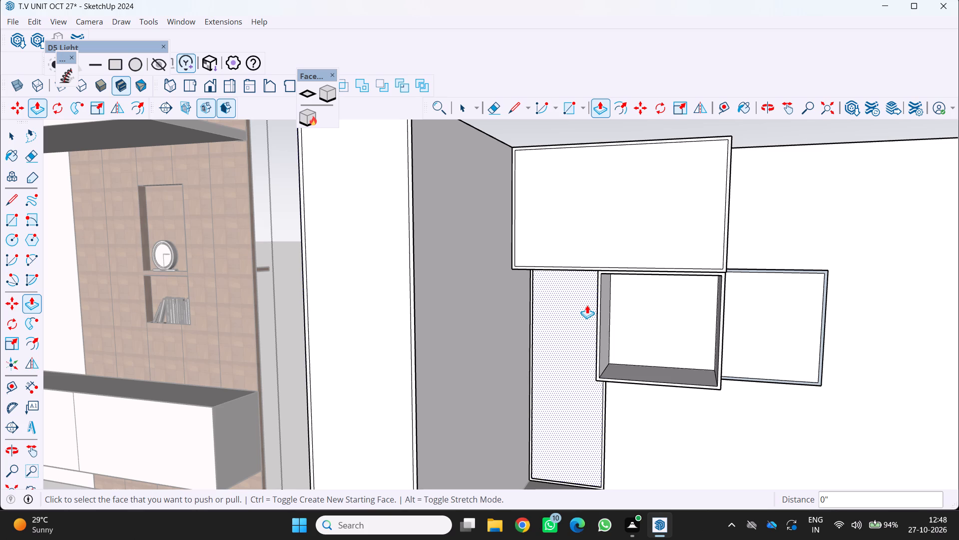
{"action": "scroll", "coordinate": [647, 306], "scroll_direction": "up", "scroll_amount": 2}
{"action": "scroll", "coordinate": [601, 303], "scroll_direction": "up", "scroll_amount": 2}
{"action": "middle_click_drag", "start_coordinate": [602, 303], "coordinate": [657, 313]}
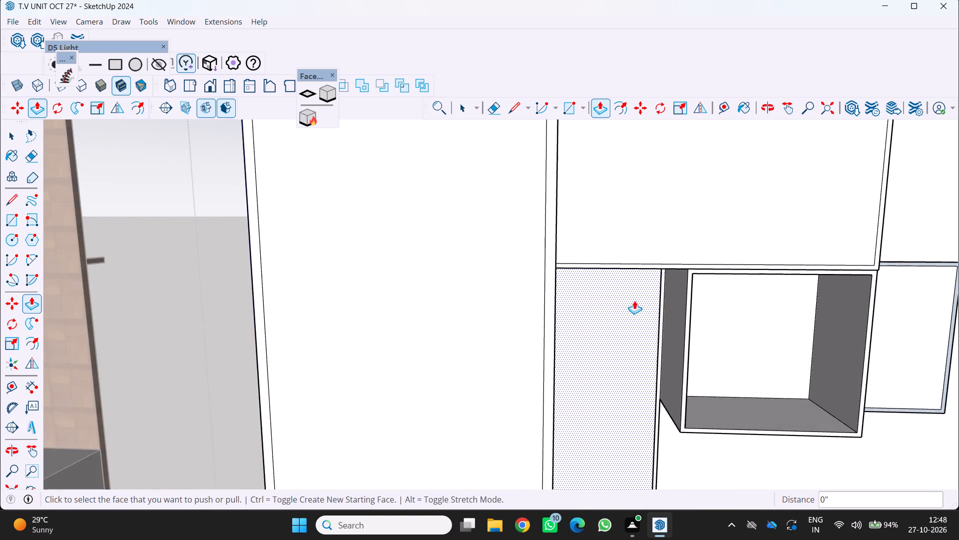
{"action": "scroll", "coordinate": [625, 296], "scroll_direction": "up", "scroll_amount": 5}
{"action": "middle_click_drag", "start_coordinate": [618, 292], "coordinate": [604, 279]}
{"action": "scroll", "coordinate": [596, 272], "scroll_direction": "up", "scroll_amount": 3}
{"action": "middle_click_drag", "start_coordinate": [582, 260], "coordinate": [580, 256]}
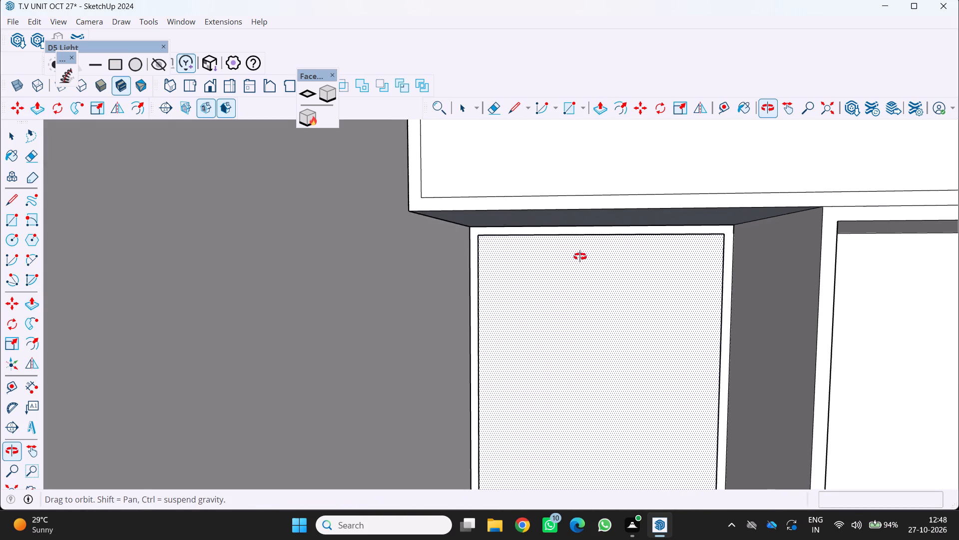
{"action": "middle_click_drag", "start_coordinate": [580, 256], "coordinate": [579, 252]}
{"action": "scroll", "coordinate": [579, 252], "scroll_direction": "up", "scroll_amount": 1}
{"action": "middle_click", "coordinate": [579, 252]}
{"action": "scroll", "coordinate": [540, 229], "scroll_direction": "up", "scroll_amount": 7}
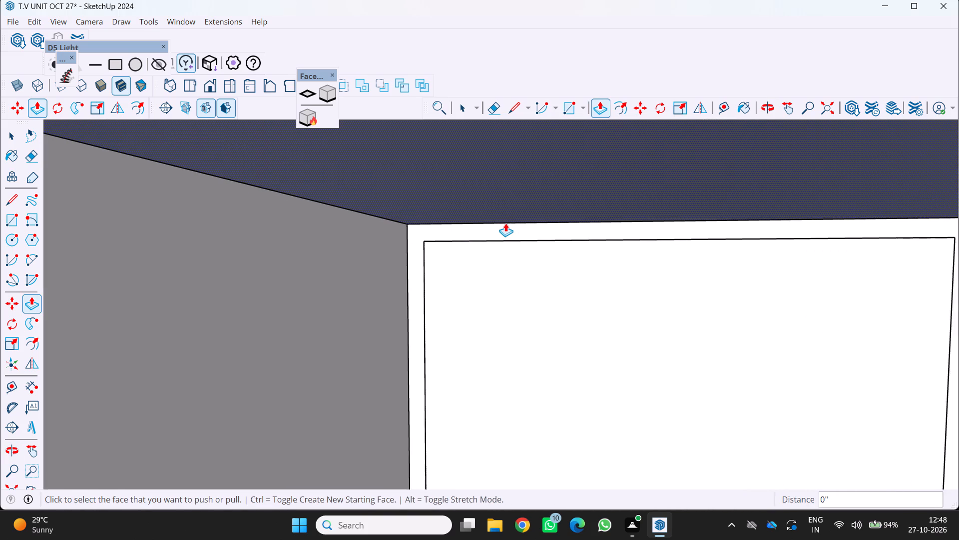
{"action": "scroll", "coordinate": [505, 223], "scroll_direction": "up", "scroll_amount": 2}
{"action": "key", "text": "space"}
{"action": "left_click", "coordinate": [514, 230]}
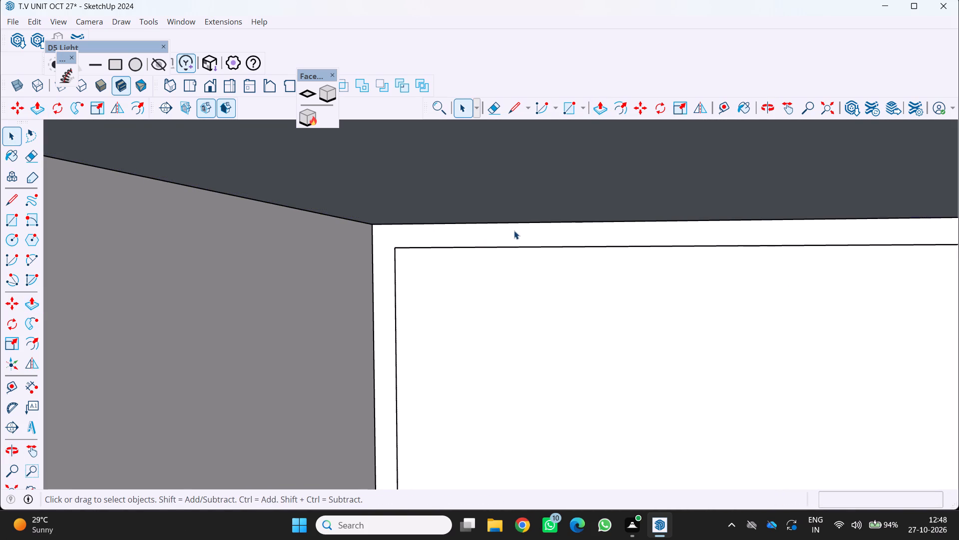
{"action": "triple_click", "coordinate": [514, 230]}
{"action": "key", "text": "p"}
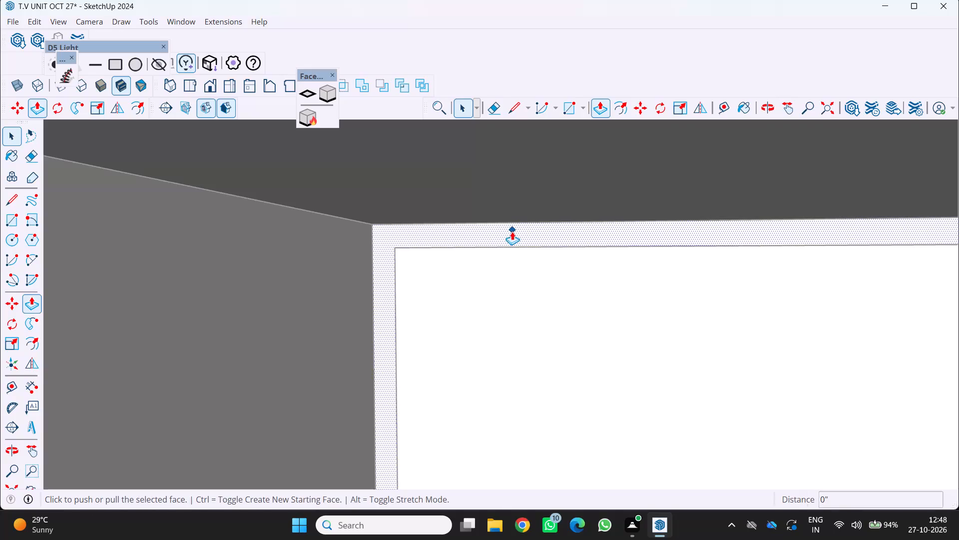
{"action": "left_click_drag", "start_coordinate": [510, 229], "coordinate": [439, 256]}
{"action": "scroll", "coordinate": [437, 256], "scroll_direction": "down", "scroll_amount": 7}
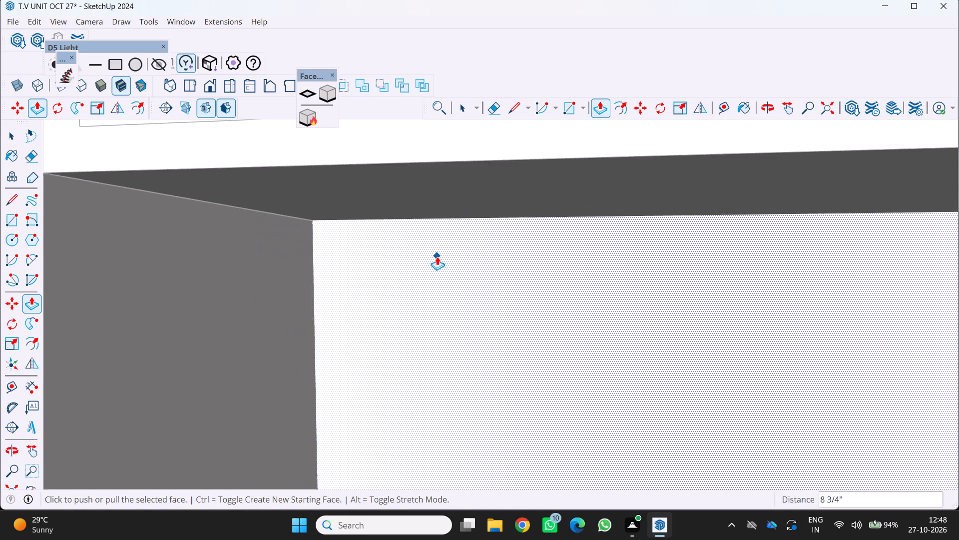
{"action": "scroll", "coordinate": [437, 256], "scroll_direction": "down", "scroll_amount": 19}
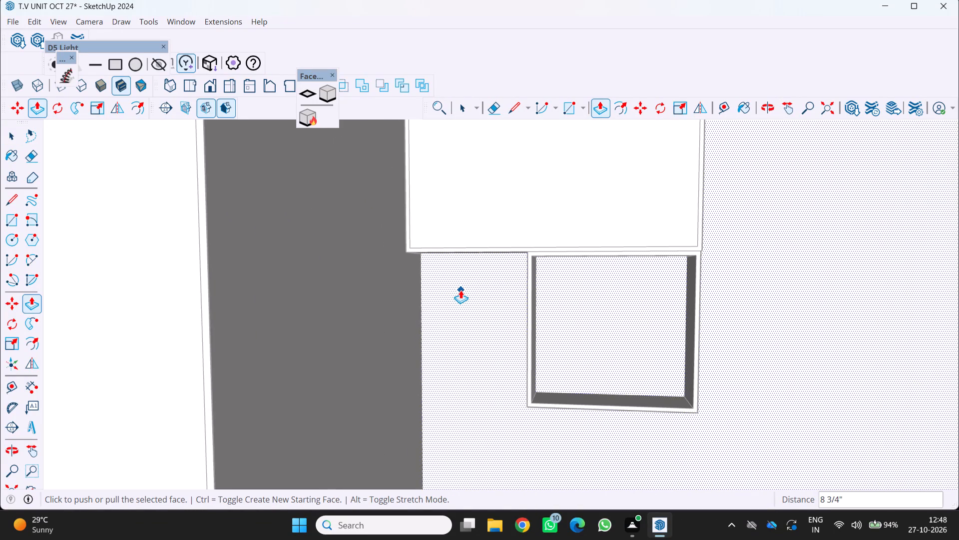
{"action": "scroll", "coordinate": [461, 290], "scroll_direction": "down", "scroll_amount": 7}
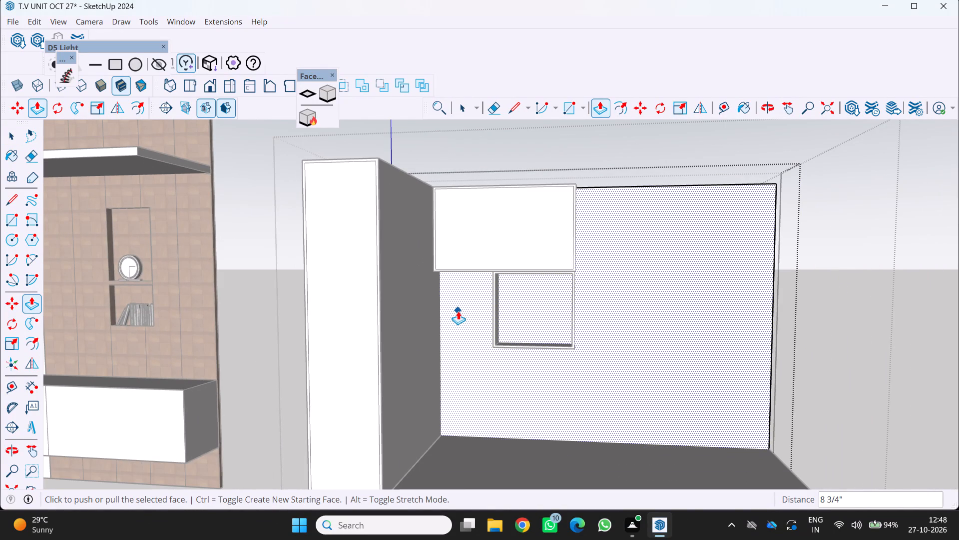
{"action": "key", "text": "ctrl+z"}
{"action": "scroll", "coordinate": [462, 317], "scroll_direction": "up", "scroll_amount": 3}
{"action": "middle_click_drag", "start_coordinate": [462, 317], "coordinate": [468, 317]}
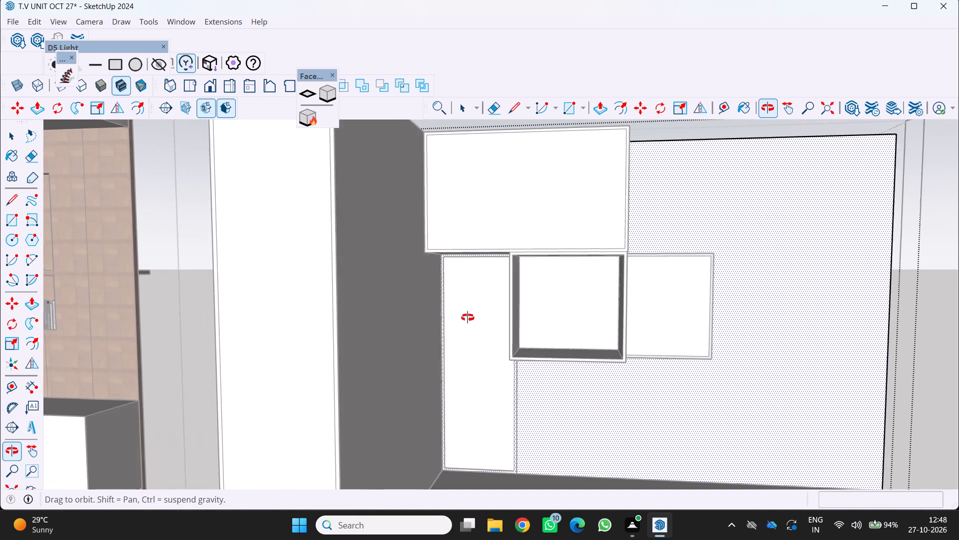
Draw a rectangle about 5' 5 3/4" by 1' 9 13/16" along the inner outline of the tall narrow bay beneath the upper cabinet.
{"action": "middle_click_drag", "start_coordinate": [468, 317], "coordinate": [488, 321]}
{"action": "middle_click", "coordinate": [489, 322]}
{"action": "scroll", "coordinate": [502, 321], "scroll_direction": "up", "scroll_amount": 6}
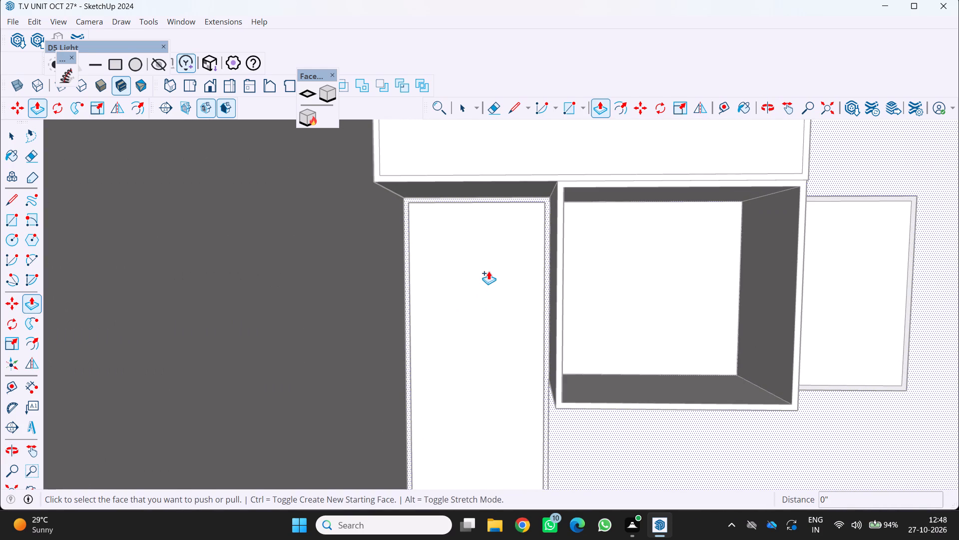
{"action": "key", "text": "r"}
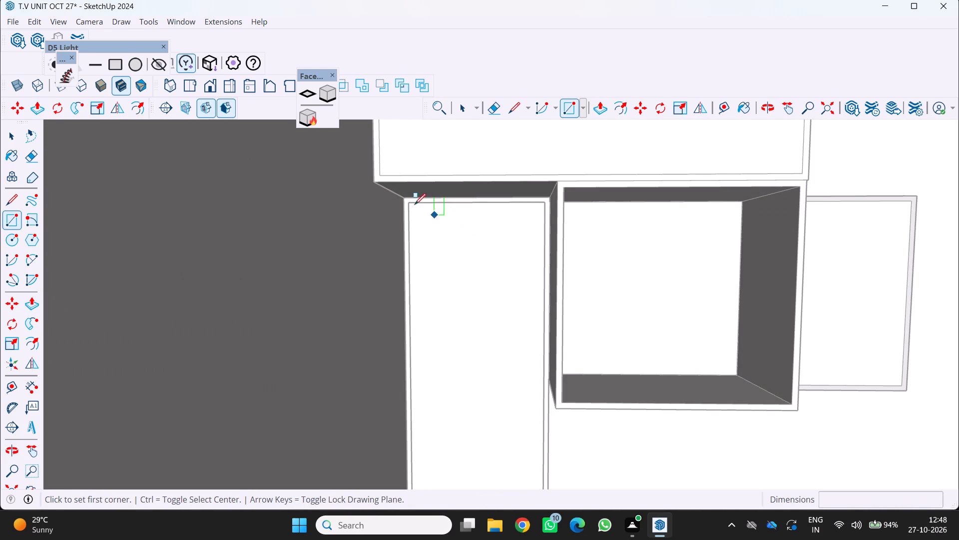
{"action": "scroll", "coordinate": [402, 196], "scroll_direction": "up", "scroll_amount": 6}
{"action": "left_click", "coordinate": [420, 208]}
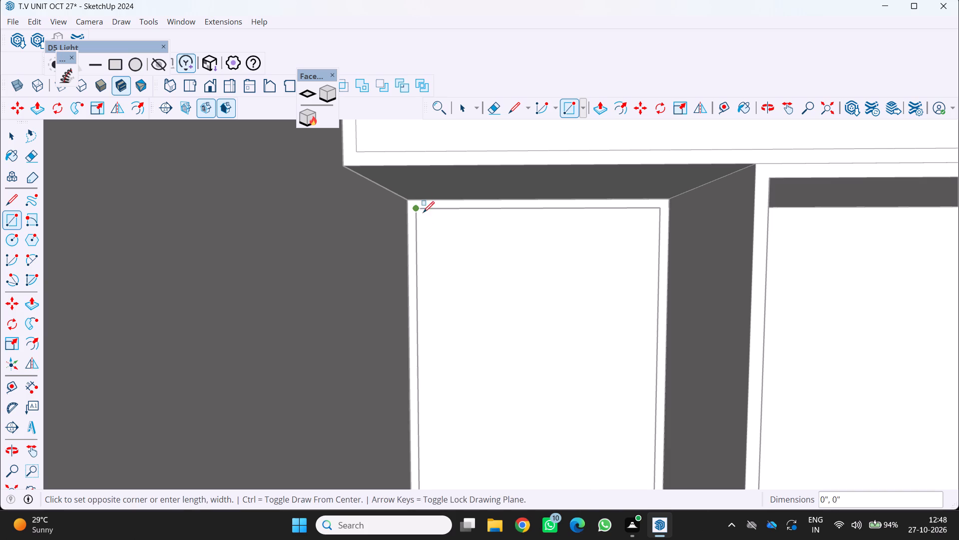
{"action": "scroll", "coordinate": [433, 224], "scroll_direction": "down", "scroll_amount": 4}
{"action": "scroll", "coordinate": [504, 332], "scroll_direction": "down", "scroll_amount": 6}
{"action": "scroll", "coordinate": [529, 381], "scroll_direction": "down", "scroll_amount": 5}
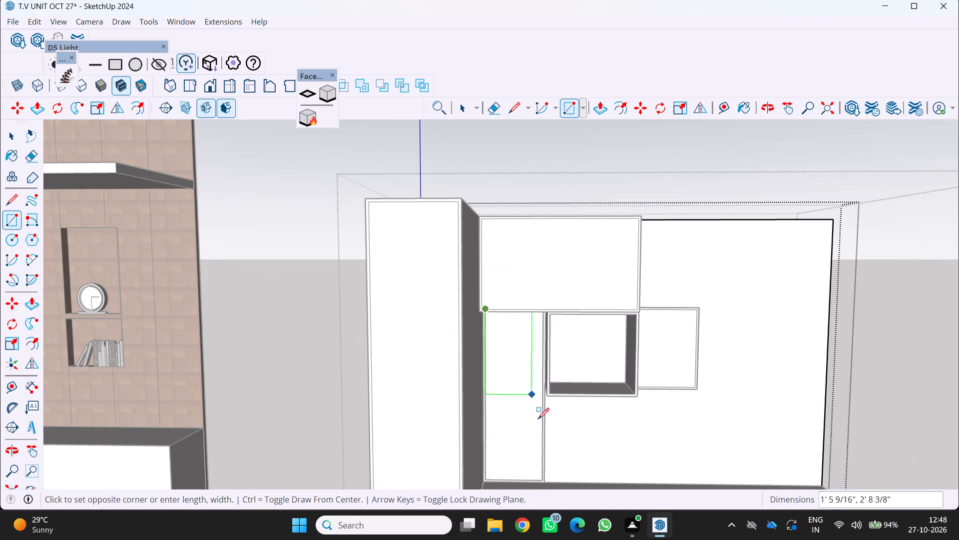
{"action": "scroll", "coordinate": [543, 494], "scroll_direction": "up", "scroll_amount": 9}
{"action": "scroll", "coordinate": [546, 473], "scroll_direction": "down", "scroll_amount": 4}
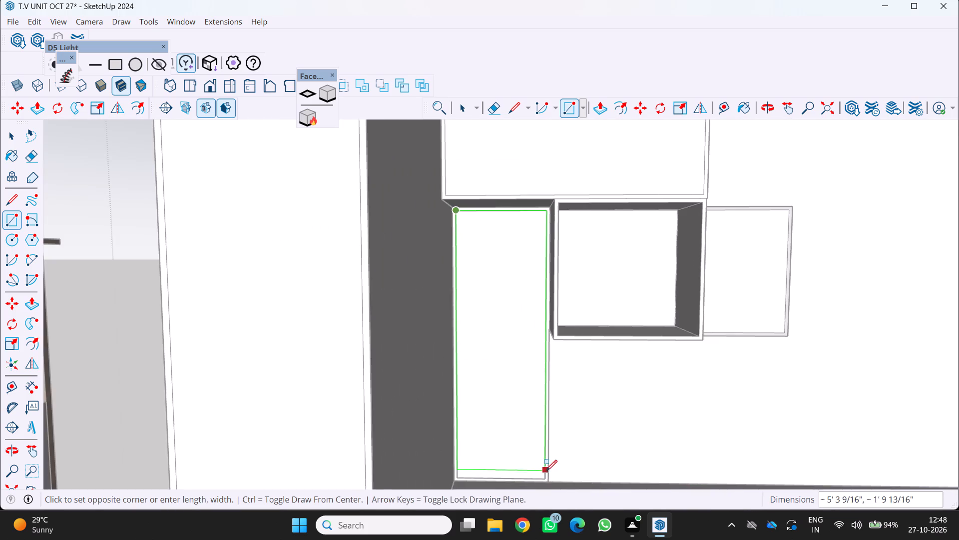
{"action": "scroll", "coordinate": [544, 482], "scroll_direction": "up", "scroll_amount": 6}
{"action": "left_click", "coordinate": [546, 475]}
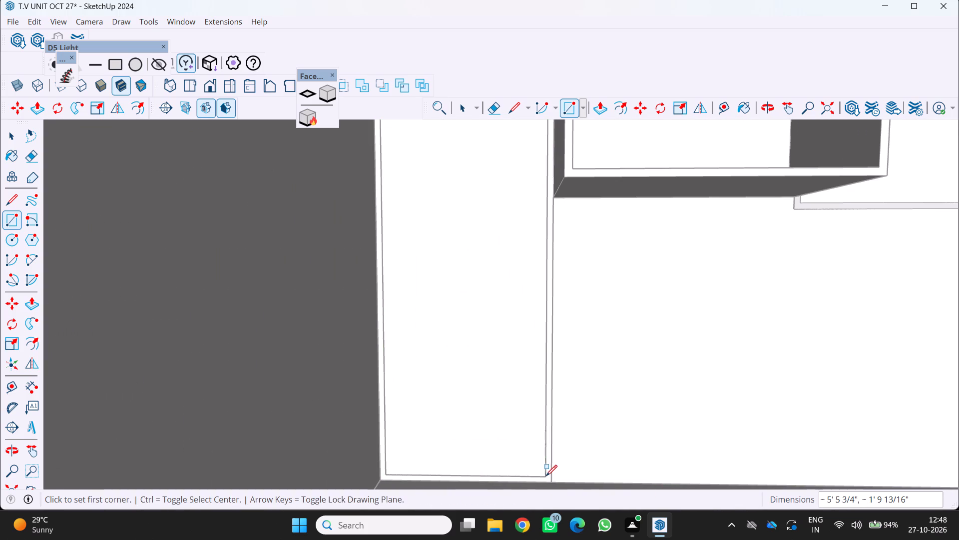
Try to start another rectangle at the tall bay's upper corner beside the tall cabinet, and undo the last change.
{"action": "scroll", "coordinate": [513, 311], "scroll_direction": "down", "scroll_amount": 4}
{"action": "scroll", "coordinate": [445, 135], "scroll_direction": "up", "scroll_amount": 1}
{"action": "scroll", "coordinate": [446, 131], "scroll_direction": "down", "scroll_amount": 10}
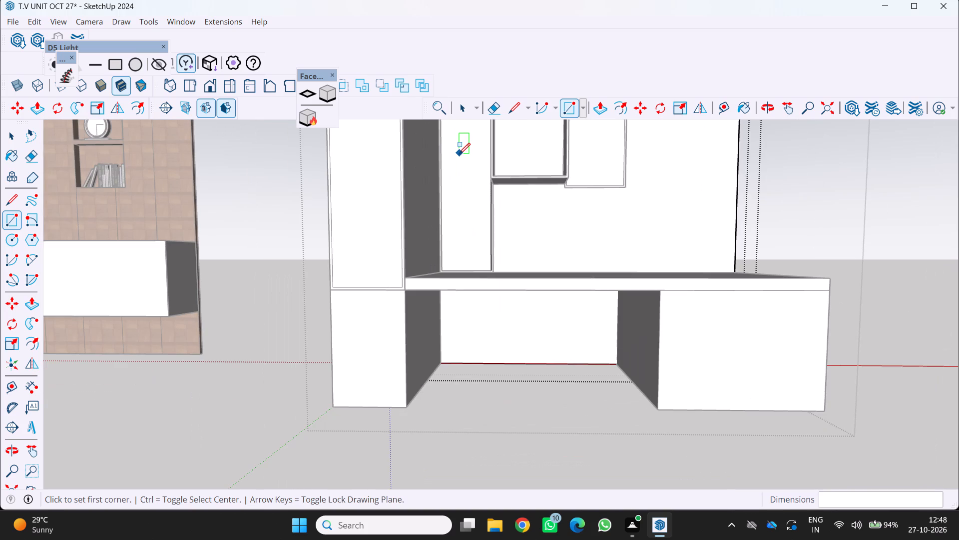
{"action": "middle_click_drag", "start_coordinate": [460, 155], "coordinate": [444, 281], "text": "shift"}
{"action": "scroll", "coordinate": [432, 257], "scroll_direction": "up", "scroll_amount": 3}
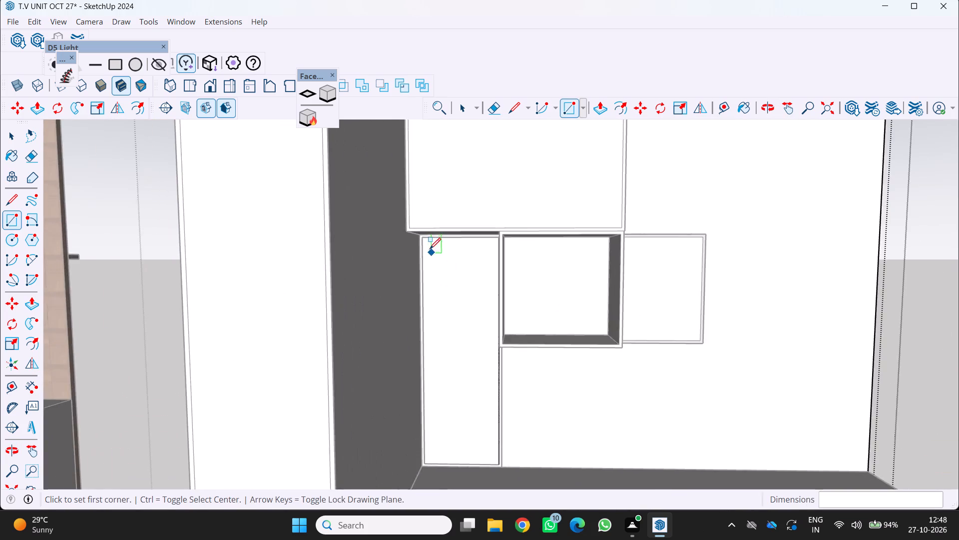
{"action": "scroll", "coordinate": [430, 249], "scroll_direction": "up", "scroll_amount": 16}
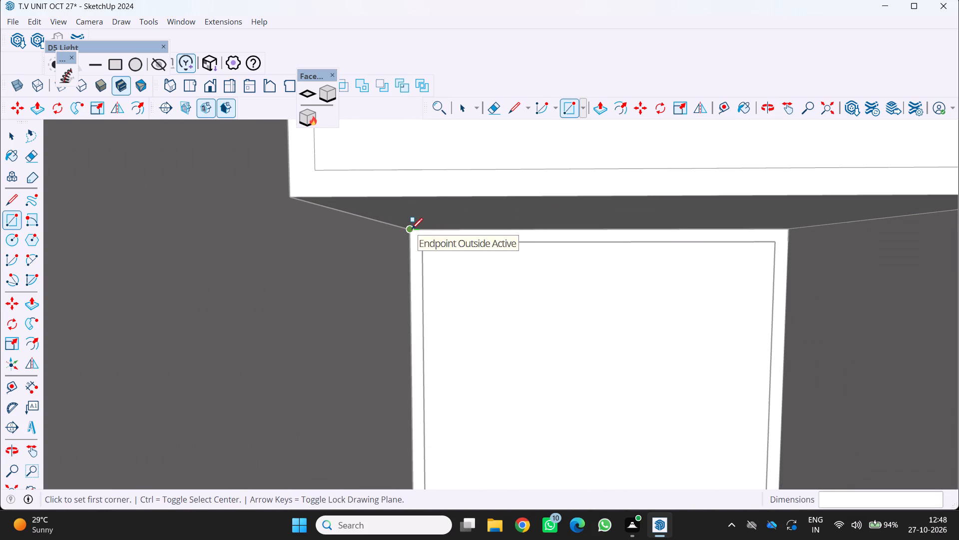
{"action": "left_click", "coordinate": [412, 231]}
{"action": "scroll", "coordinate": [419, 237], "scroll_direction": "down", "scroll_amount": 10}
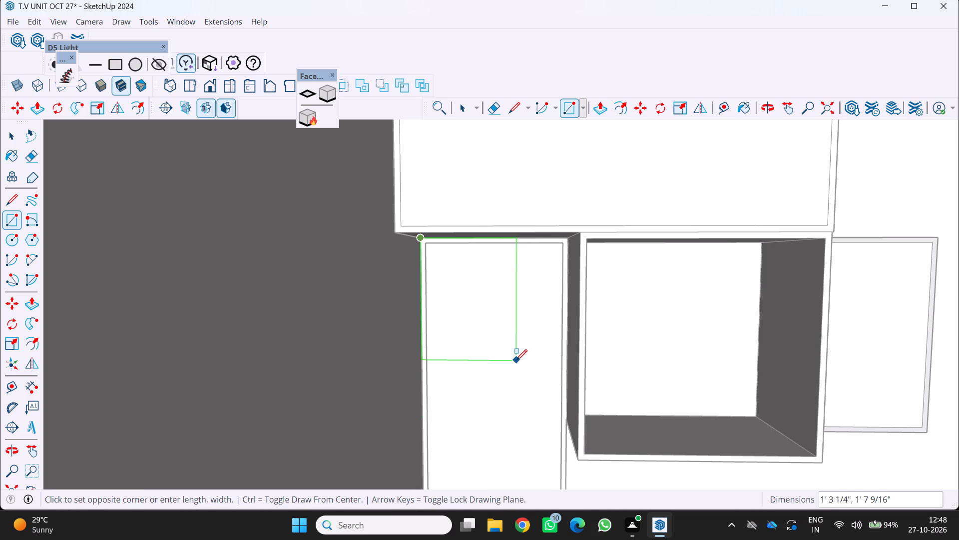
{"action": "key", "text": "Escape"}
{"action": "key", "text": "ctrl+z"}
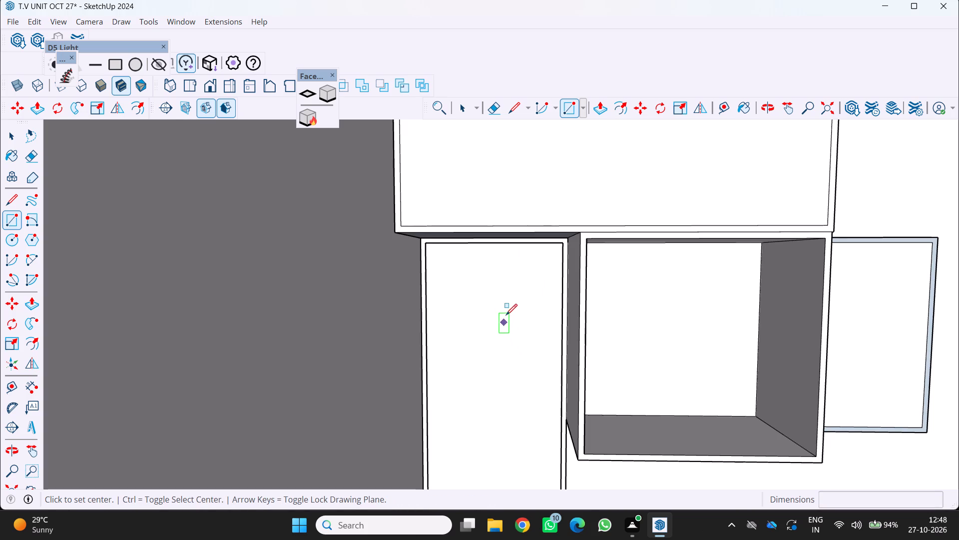
Draw a center-based rectangle about 3' 10 3/4" by 11' 2 5/8" from the tall bay's upper corner beside the tall cabinet to its opposite lower corner.
{"action": "scroll", "coordinate": [509, 308], "scroll_direction": "up", "scroll_amount": 5}
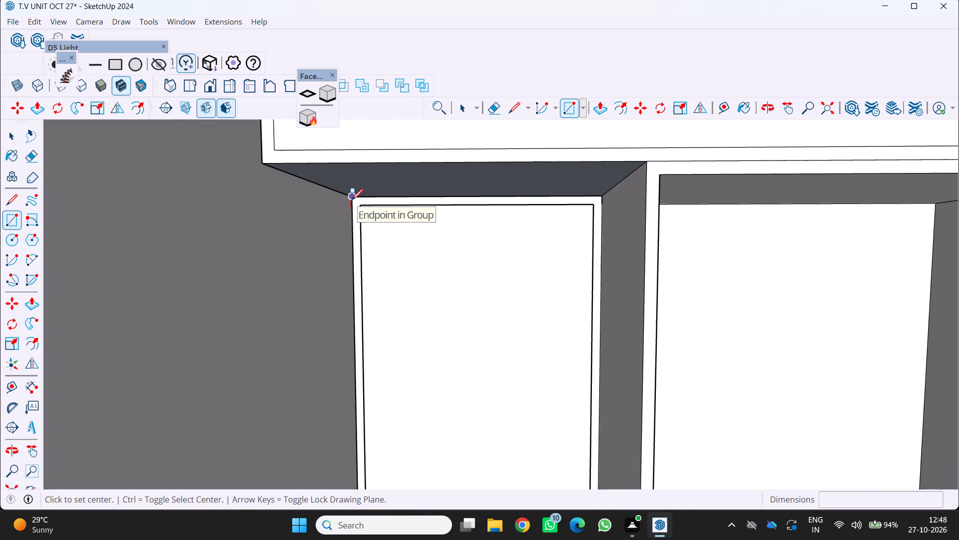
{"action": "left_click", "coordinate": [352, 198]}
{"action": "scroll", "coordinate": [352, 199], "scroll_direction": "down", "scroll_amount": 5}
{"action": "scroll", "coordinate": [445, 320], "scroll_direction": "down", "scroll_amount": 6}
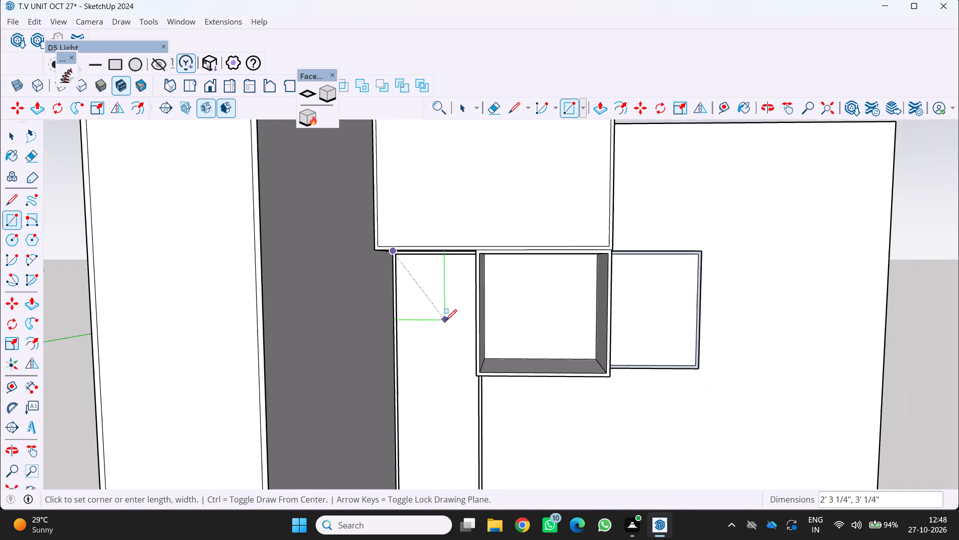
{"action": "scroll", "coordinate": [474, 454], "scroll_direction": "up", "scroll_amount": 1}
{"action": "middle_click_drag", "start_coordinate": [474, 454], "coordinate": [496, 325]}
{"action": "middle_click", "coordinate": [496, 325]}
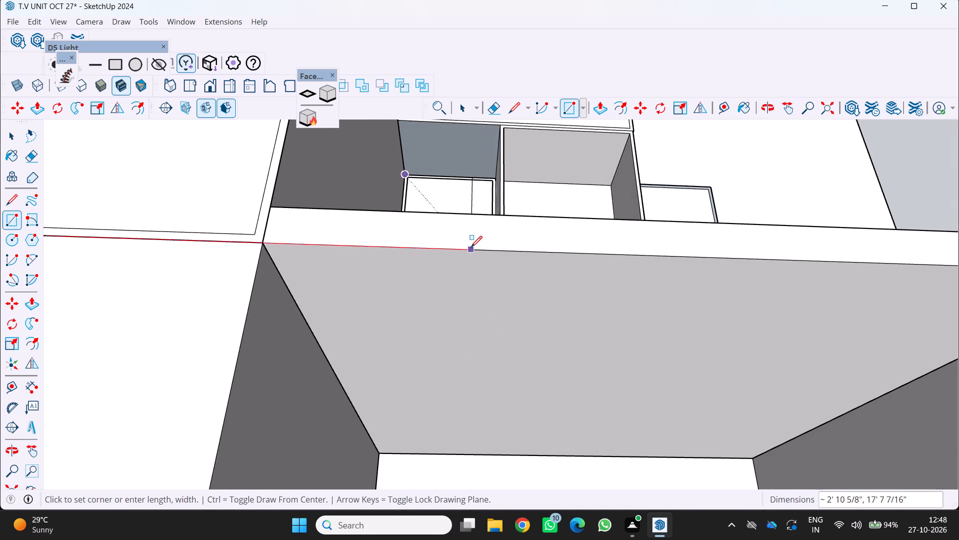
{"action": "scroll", "coordinate": [471, 247], "scroll_direction": "down", "scroll_amount": 5}
{"action": "middle_click_drag", "start_coordinate": [467, 236], "coordinate": [470, 359]}
{"action": "scroll", "coordinate": [485, 302], "scroll_direction": "up", "scroll_amount": 8}
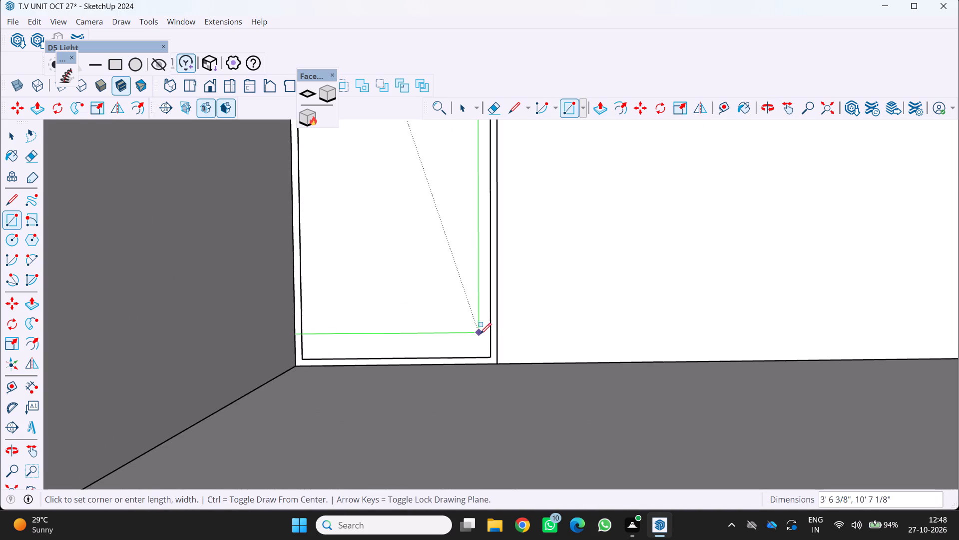
{"action": "scroll", "coordinate": [480, 334], "scroll_direction": "up", "scroll_amount": 3}
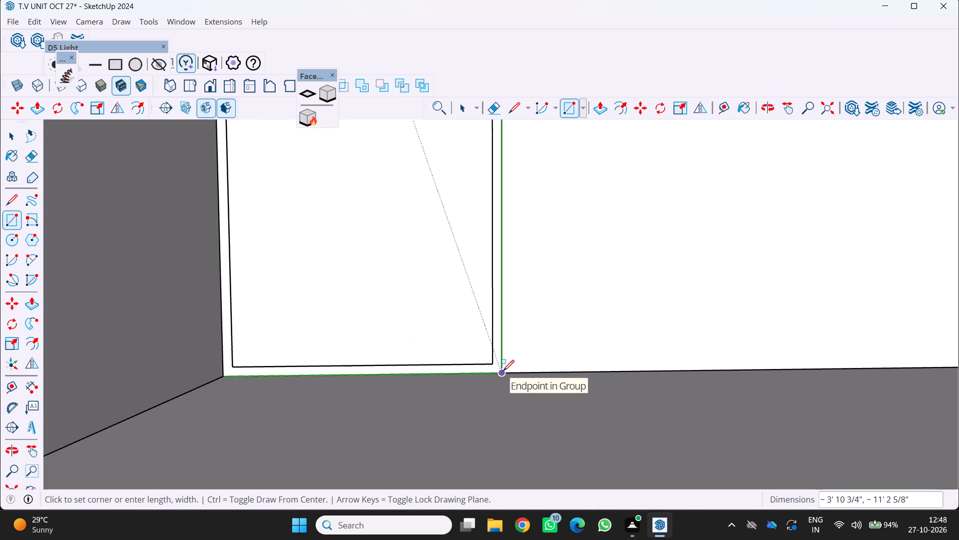
{"action": "left_click", "coordinate": [502, 371]}
Offset the new rectangle's outline inward about 13/16" to match the tall bay's frame thickness.
{"action": "key", "text": "f"}
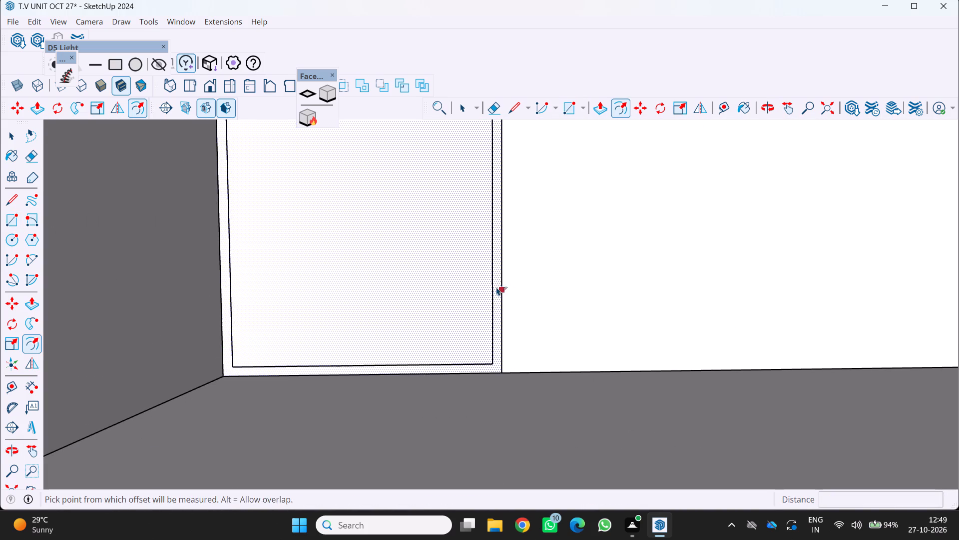
{"action": "left_click", "coordinate": [502, 283]}
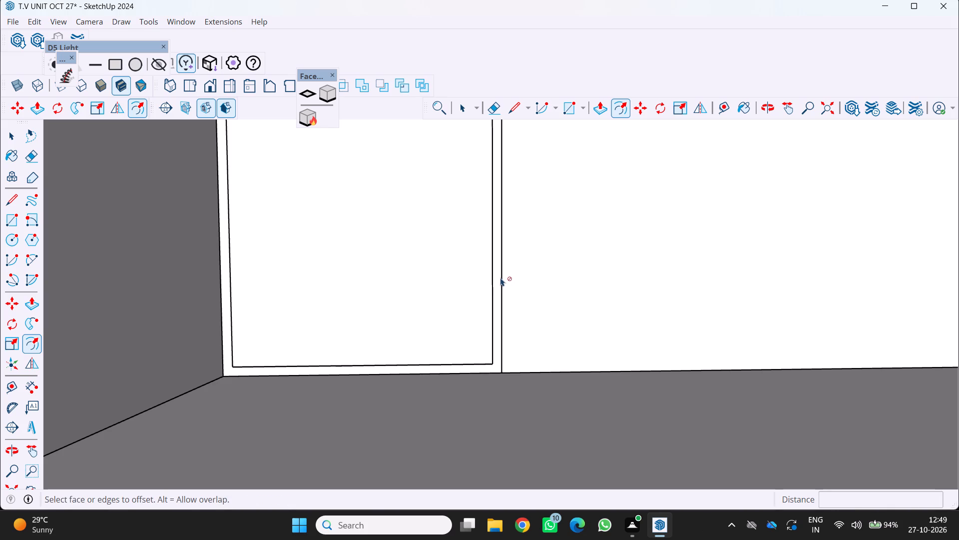
{"action": "left_click_drag", "start_coordinate": [500, 277], "coordinate": [480, 270]}
{"action": "left_click", "coordinate": [478, 270]}
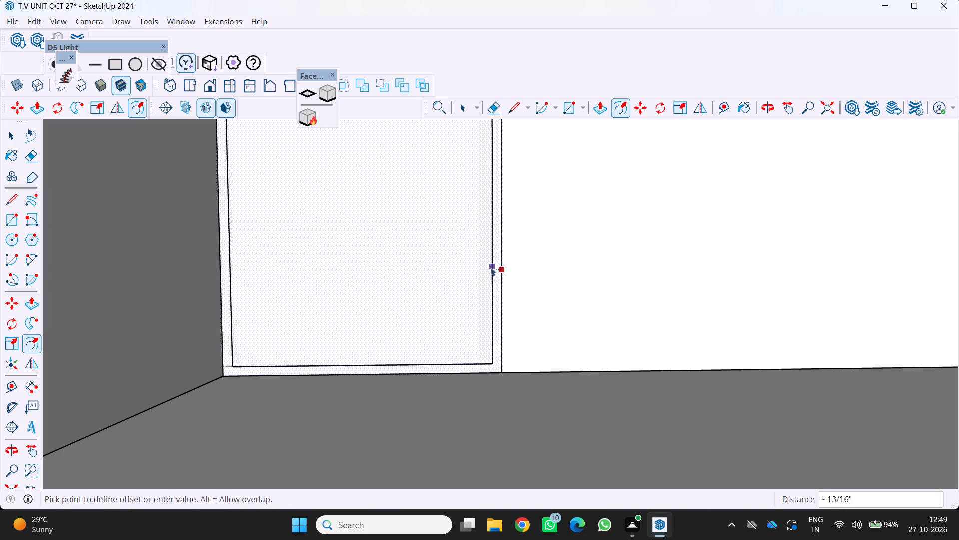
{"action": "left_click", "coordinate": [492, 267]}
Push/Pull the thin frame strip along the tall bay's side and bottom forward about 5 11/16".
{"action": "scroll", "coordinate": [481, 277], "scroll_direction": "down", "scroll_amount": 5}
{"action": "scroll", "coordinate": [491, 272], "scroll_direction": "up", "scroll_amount": 2}
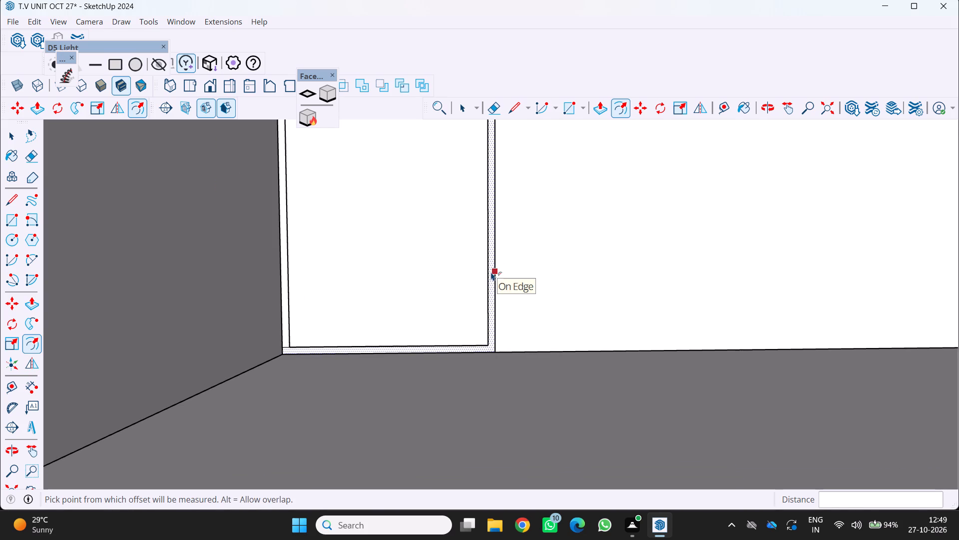
{"action": "key", "text": "p"}
{"action": "scroll", "coordinate": [495, 268], "scroll_direction": "up", "scroll_amount": 3}
{"action": "left_click_drag", "start_coordinate": [489, 273], "coordinate": [481, 295]}
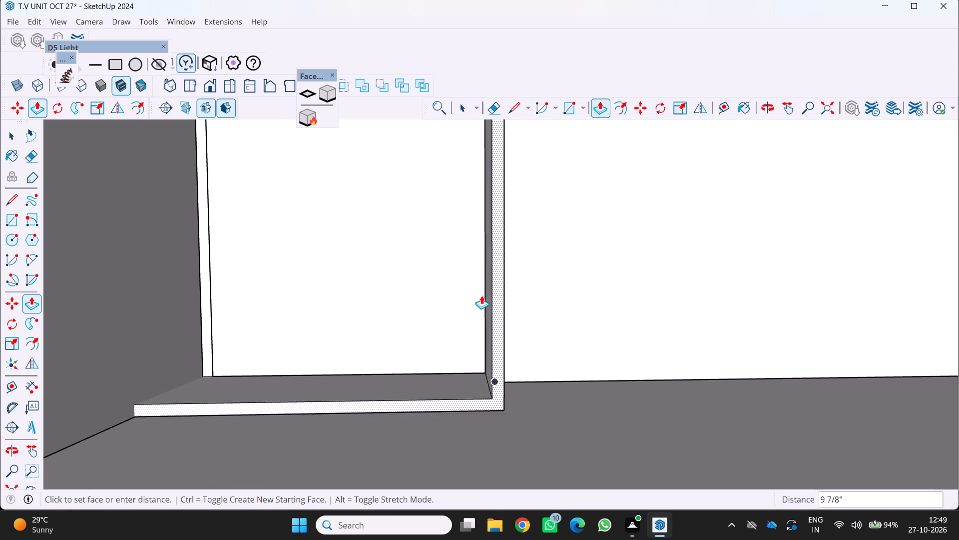
{"action": "left_click_drag", "start_coordinate": [481, 295], "coordinate": [502, 334]}
{"action": "scroll", "coordinate": [483, 307], "scroll_direction": "down", "scroll_amount": 4}
{"action": "middle_click_drag", "start_coordinate": [481, 307], "coordinate": [463, 366]}
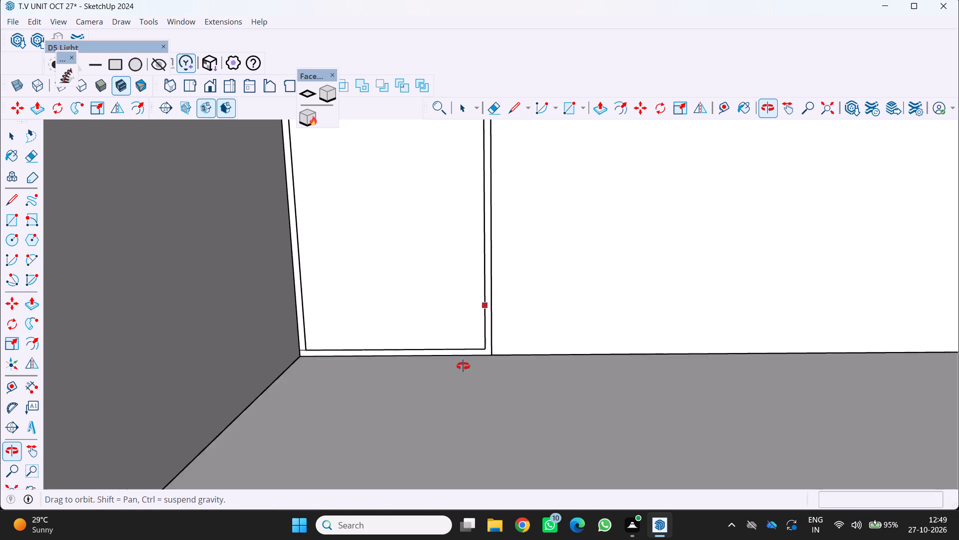
{"action": "middle_click_drag", "start_coordinate": [463, 366], "coordinate": [437, 437]}
{"action": "middle_click", "coordinate": [437, 437]}
{"action": "scroll", "coordinate": [481, 305], "scroll_direction": "up", "scroll_amount": 4}
{"action": "left_click_drag", "start_coordinate": [491, 277], "coordinate": [494, 281]}
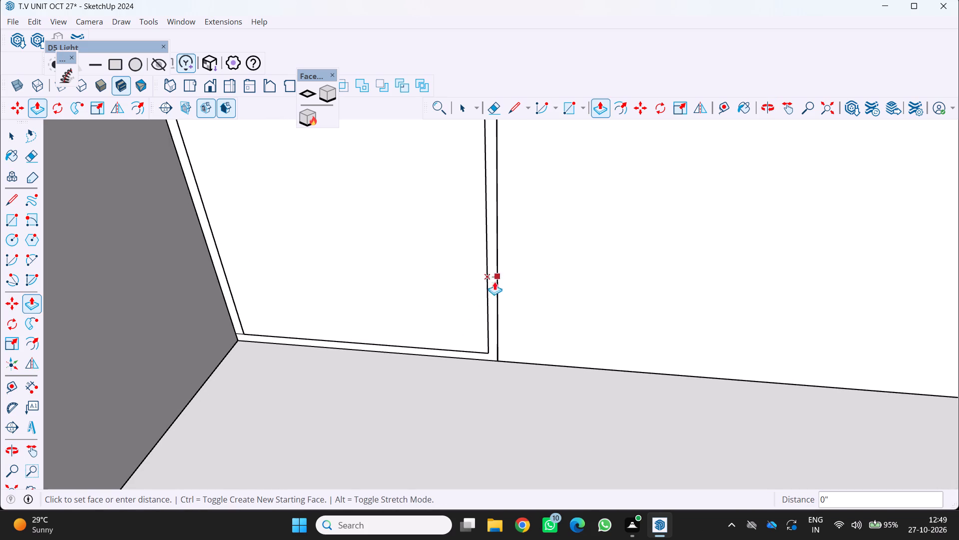
{"action": "left_click_drag", "start_coordinate": [494, 281], "coordinate": [487, 323]}
Push/Pull the tall bay's frame face forward about 1' 1 1/2", up to the front edge of the adjacent compartment.
{"action": "scroll", "coordinate": [457, 324], "scroll_direction": "down", "scroll_amount": 13}
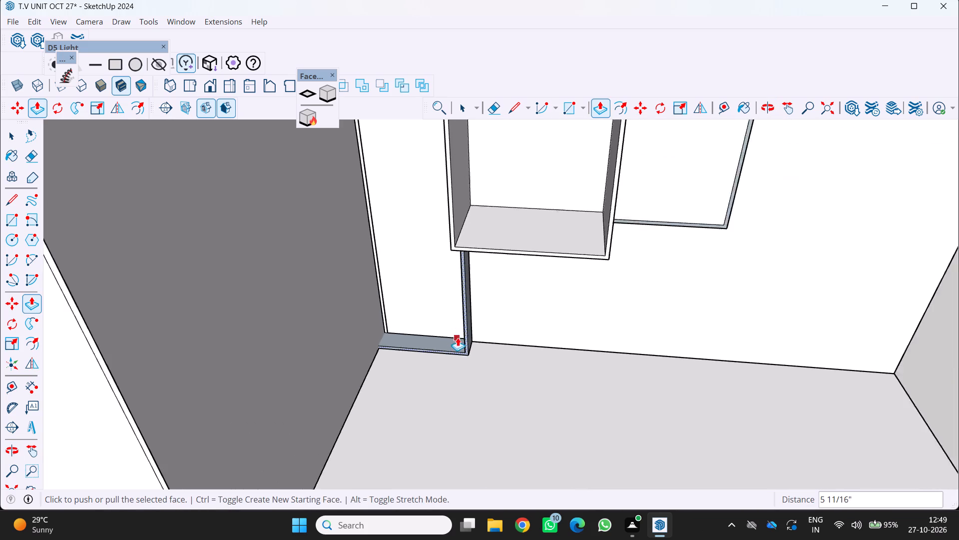
{"action": "scroll", "coordinate": [458, 337], "scroll_direction": "down", "scroll_amount": 3}
{"action": "middle_click_drag", "start_coordinate": [454, 339], "coordinate": [522, 291]}
{"action": "scroll", "coordinate": [466, 245], "scroll_direction": "up", "scroll_amount": 1}
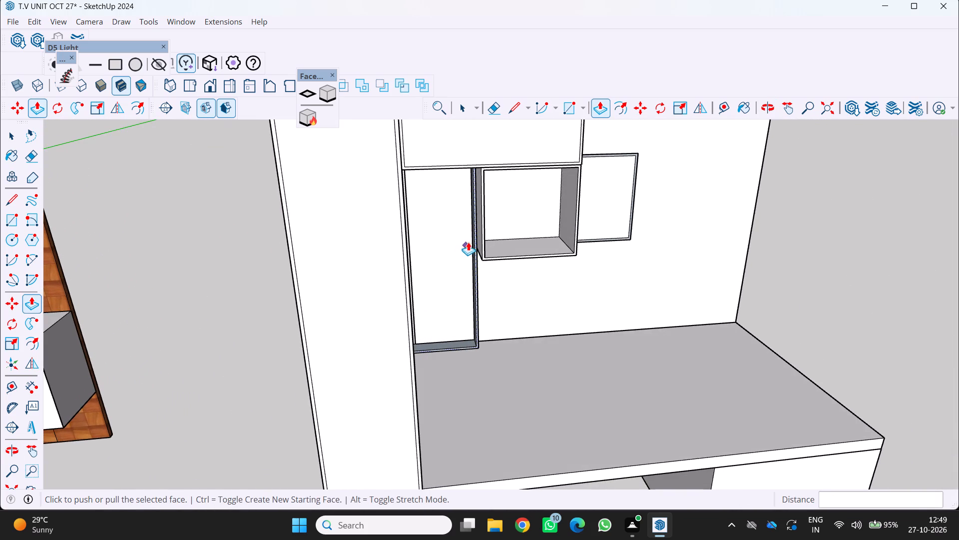
{"action": "scroll", "coordinate": [468, 242], "scroll_direction": "up", "scroll_amount": 3}
{"action": "middle_click_drag", "start_coordinate": [468, 239], "coordinate": [500, 258]}
{"action": "scroll", "coordinate": [499, 253], "scroll_direction": "down", "scroll_amount": 4}
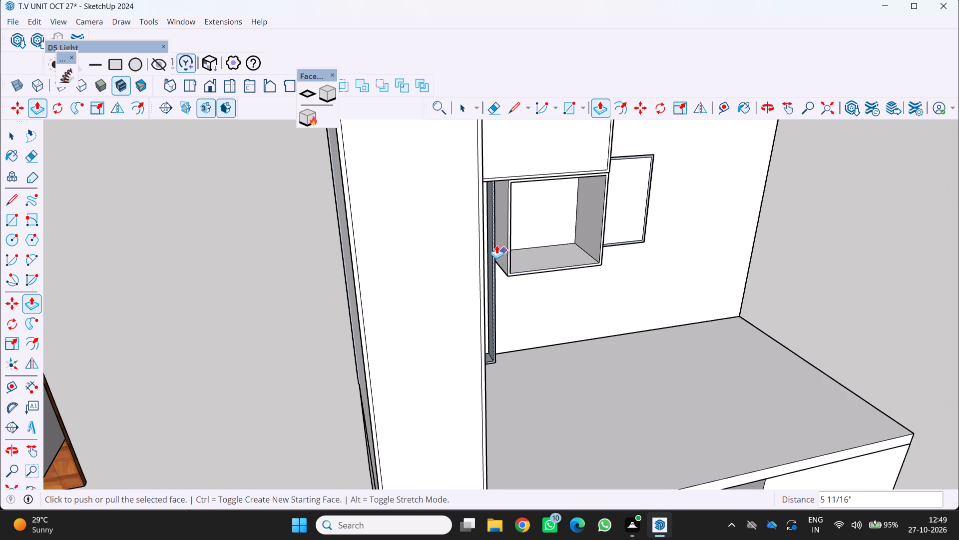
{"action": "middle_click_drag", "start_coordinate": [488, 238], "coordinate": [451, 229]}
{"action": "scroll", "coordinate": [452, 206], "scroll_direction": "up", "scroll_amount": 6}
{"action": "middle_click_drag", "start_coordinate": [420, 279], "coordinate": [417, 279]}
{"action": "scroll", "coordinate": [419, 279], "scroll_direction": "up", "scroll_amount": 1}
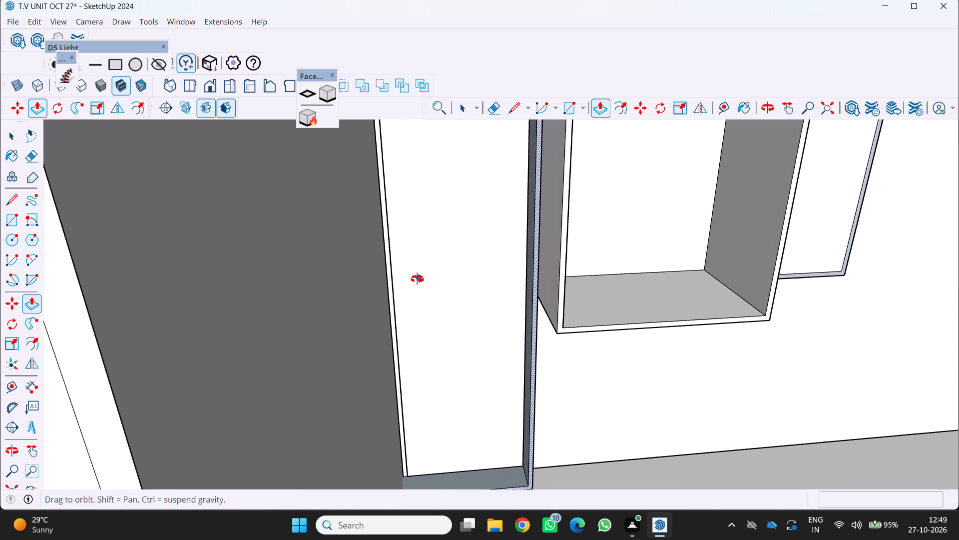
{"action": "middle_click_drag", "start_coordinate": [417, 279], "coordinate": [408, 259]}
{"action": "scroll", "coordinate": [395, 296], "scroll_direction": "up", "scroll_amount": 3}
{"action": "scroll", "coordinate": [376, 359], "scroll_direction": "up", "scroll_amount": 2}
{"action": "scroll", "coordinate": [435, 359], "scroll_direction": "down", "scroll_amount": 4}
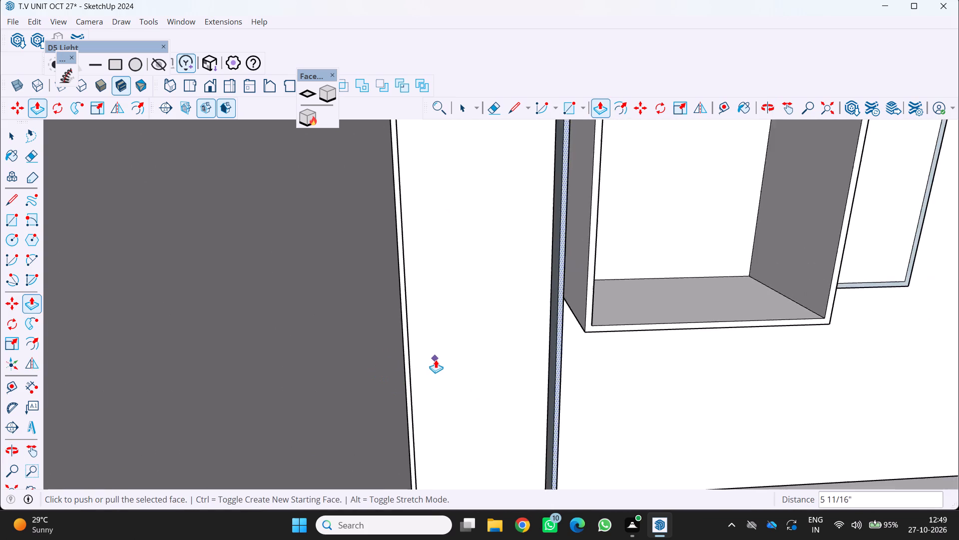
{"action": "scroll", "coordinate": [436, 359], "scroll_direction": "down", "scroll_amount": 5}
{"action": "middle_click_drag", "start_coordinate": [488, 372], "coordinate": [469, 358]}
{"action": "scroll", "coordinate": [488, 372], "scroll_direction": "up", "scroll_amount": 1}
{"action": "scroll", "coordinate": [466, 334], "scroll_direction": "up", "scroll_amount": 1}
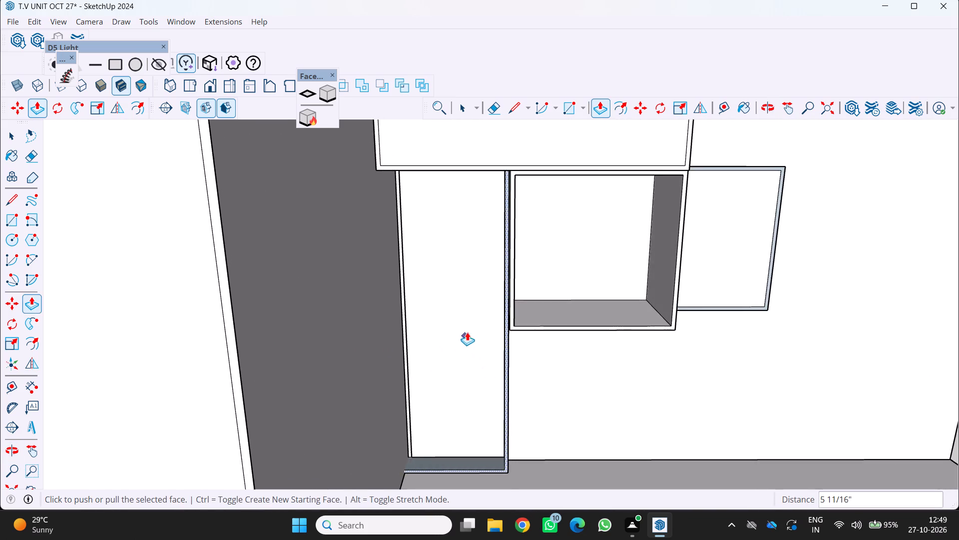
{"action": "scroll", "coordinate": [467, 332], "scroll_direction": "up", "scroll_amount": 9}
{"action": "left_click_drag", "start_coordinate": [547, 283], "coordinate": [654, 297]}
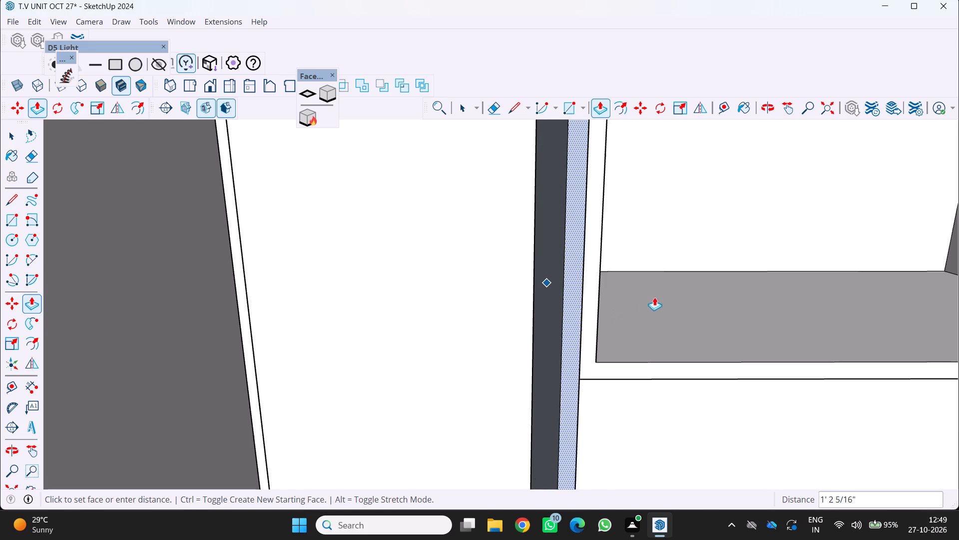
{"action": "left_click_drag", "start_coordinate": [654, 297], "coordinate": [606, 293]}
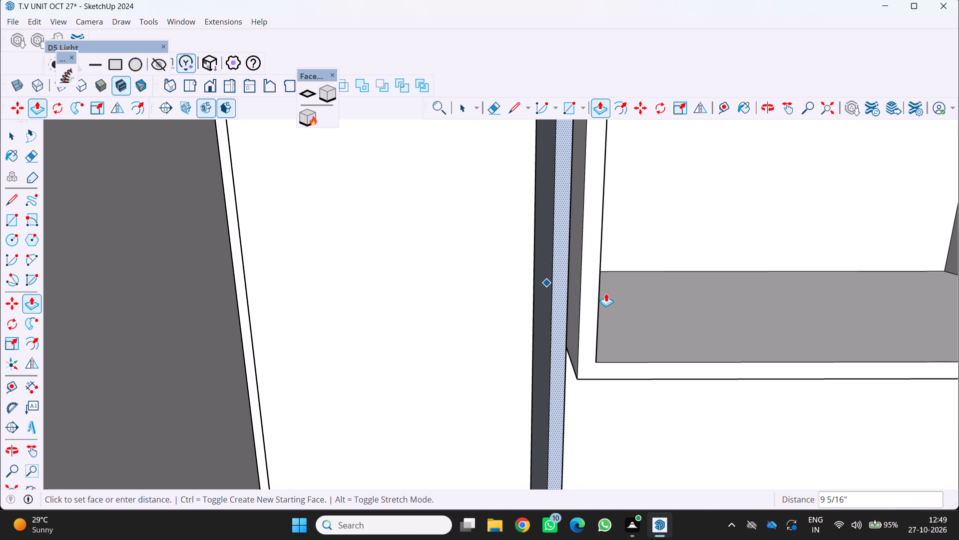
{"action": "left_click_drag", "start_coordinate": [606, 293], "coordinate": [596, 291]}
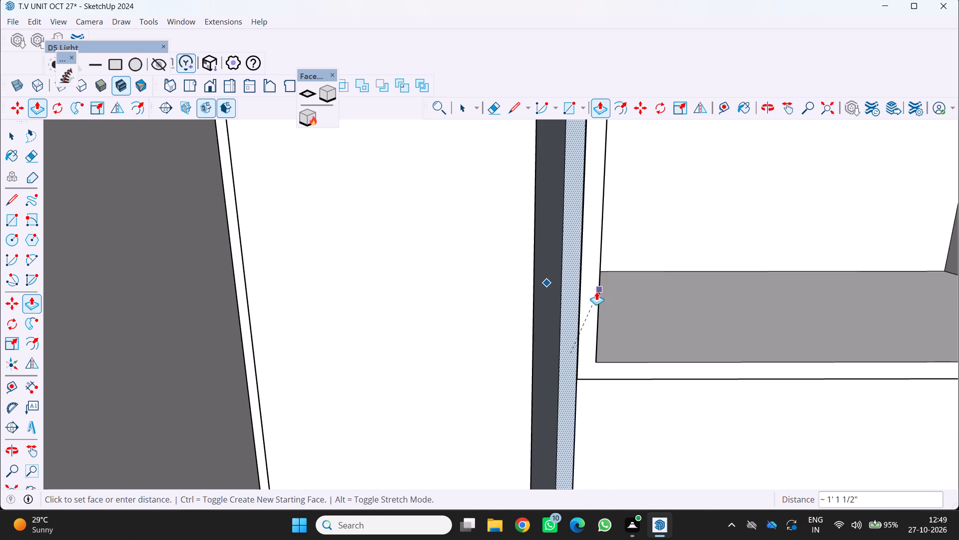
{"action": "left_click_drag", "start_coordinate": [596, 291], "coordinate": [596, 295]}
Examine the extruded tall bay frame where it meets the upper cabinet, the compartment and the tabletop.
{"action": "scroll", "coordinate": [621, 297], "scroll_direction": "down", "scroll_amount": 10}
{"action": "scroll", "coordinate": [555, 343], "scroll_direction": "down", "scroll_amount": 5}
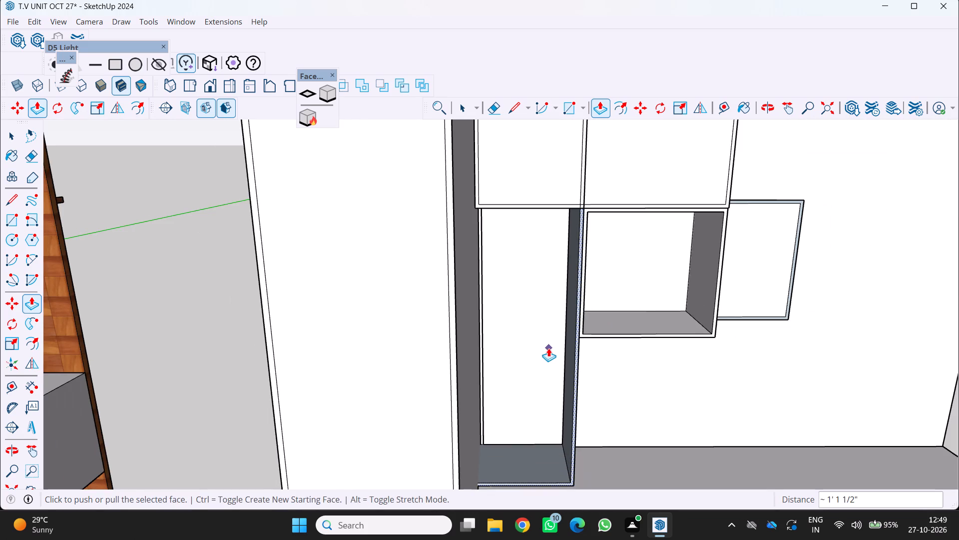
{"action": "middle_click_drag", "start_coordinate": [544, 344], "coordinate": [513, 305]}
{"action": "middle_click", "coordinate": [513, 305]}
{"action": "scroll", "coordinate": [491, 393], "scroll_direction": "up", "scroll_amount": 6}
{"action": "scroll", "coordinate": [476, 423], "scroll_direction": "down", "scroll_amount": 6}
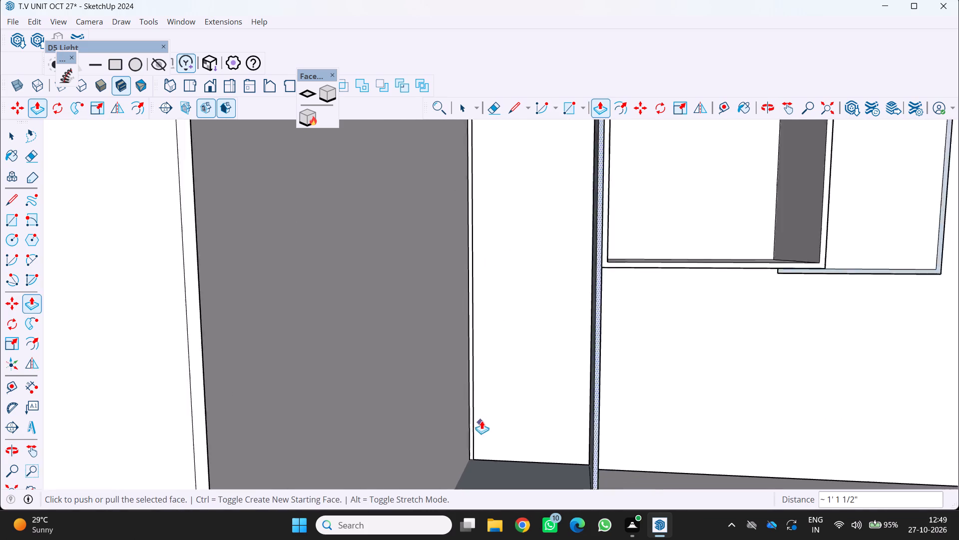
{"action": "scroll", "coordinate": [479, 415], "scroll_direction": "down", "scroll_amount": 2}
{"action": "middle_click_drag", "start_coordinate": [479, 414], "coordinate": [482, 358]}
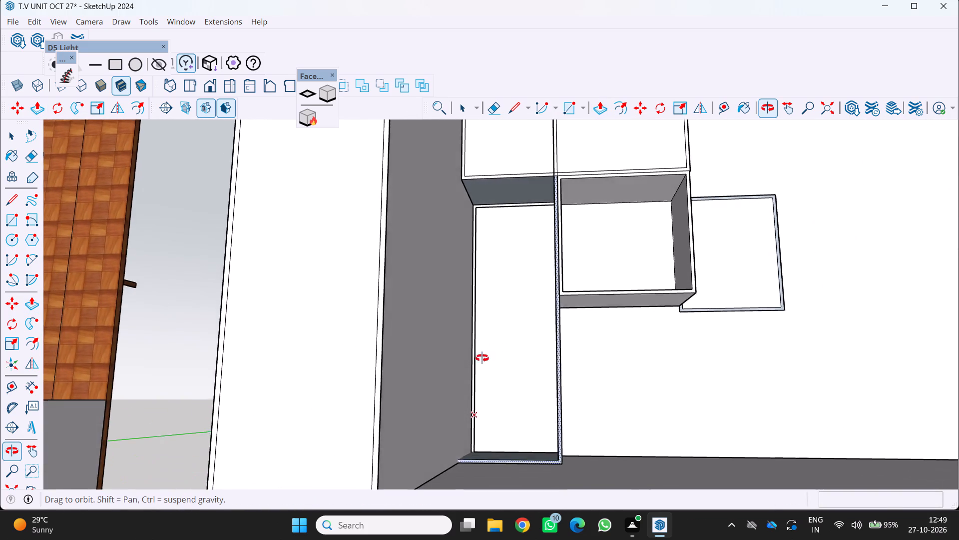
Reverse the faces of the whole connected tall bay frame geometry.
{"action": "middle_click_drag", "start_coordinate": [482, 358], "coordinate": [465, 384]}
{"action": "key", "text": "space"}
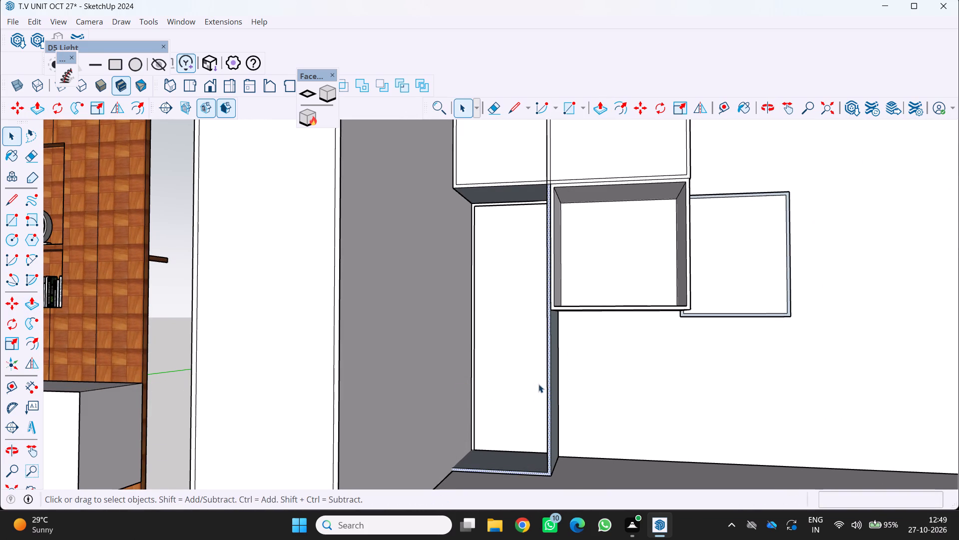
{"action": "scroll", "coordinate": [563, 393], "scroll_direction": "up", "scroll_amount": 1}
{"action": "middle_click_drag", "start_coordinate": [563, 393], "coordinate": [532, 404]}
{"action": "scroll", "coordinate": [545, 413], "scroll_direction": "up", "scroll_amount": 3}
{"action": "left_click", "coordinate": [543, 414]}
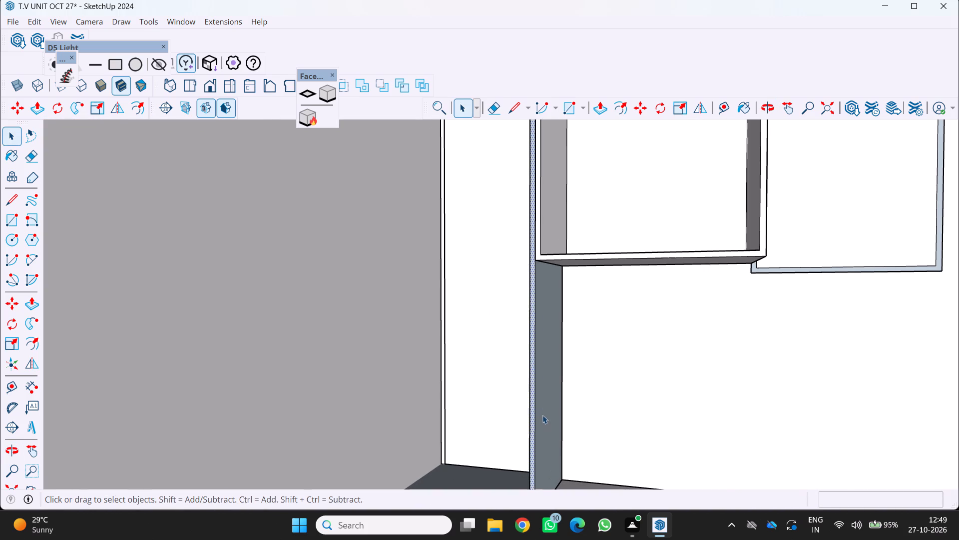
{"action": "left_click", "coordinate": [542, 415]}
{"action": "left_click", "coordinate": [541, 415]}
{"action": "triple_click", "coordinate": [541, 417]}
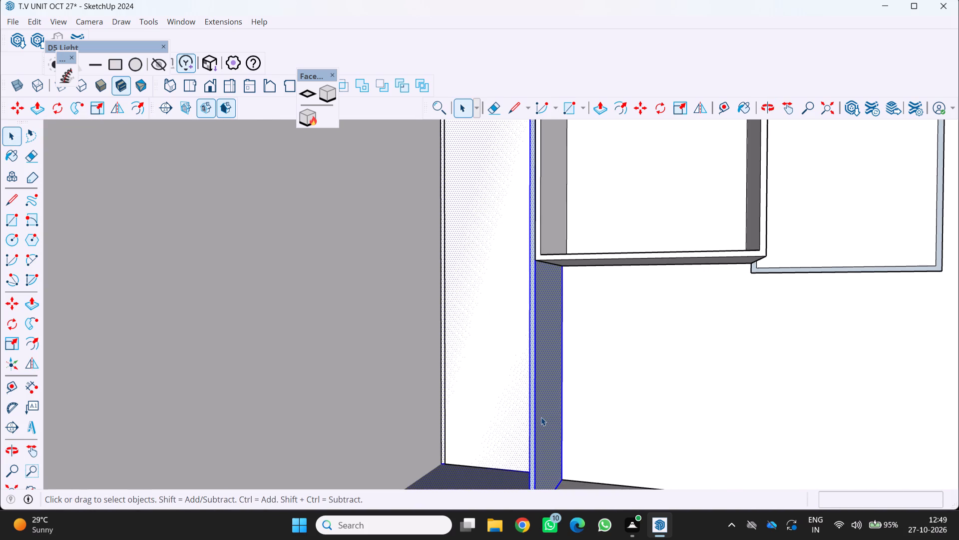
{"action": "right_click", "coordinate": [541, 417]}
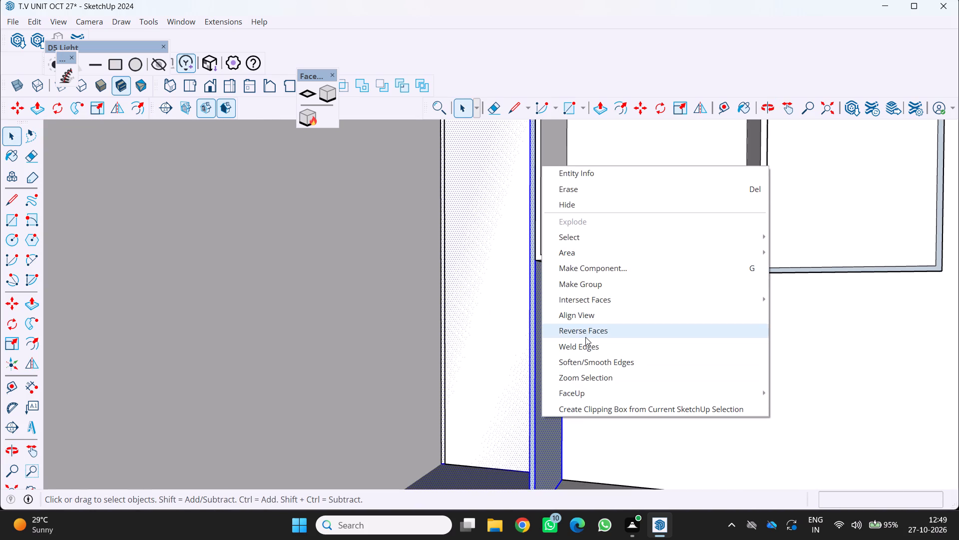
{"action": "left_click", "coordinate": [585, 337]}
Reverse the back panel face inside the tall bay so that it is oriented opposite to the frame's other reversed faces.
{"action": "scroll", "coordinate": [580, 338], "scroll_direction": "down", "scroll_amount": 4}
{"action": "middle_click_drag", "start_coordinate": [569, 348], "coordinate": [633, 364]}
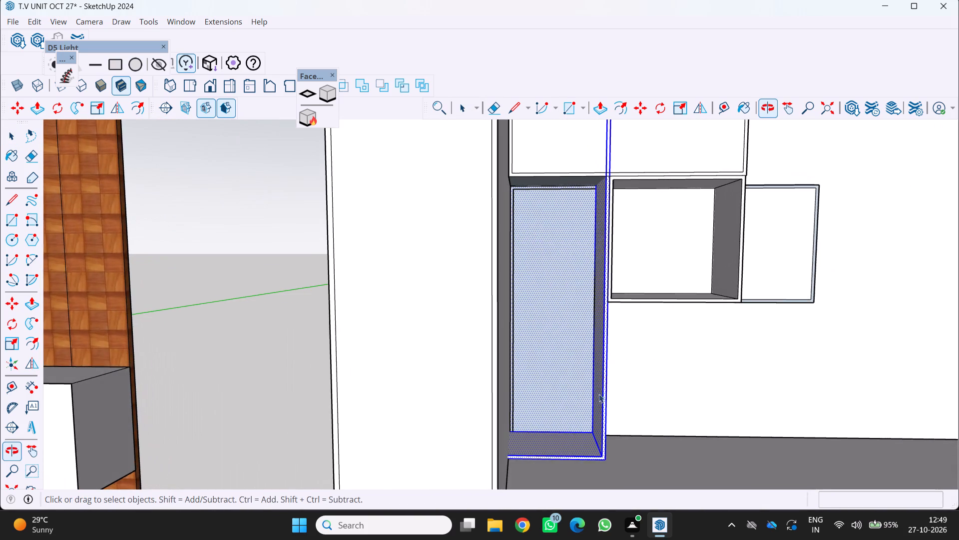
{"action": "scroll", "coordinate": [593, 397], "scroll_direction": "up", "scroll_amount": 4}
{"action": "middle_click_drag", "start_coordinate": [579, 405], "coordinate": [596, 413]}
{"action": "scroll", "coordinate": [596, 414], "scroll_direction": "down", "scroll_amount": 3}
{"action": "scroll", "coordinate": [564, 463], "scroll_direction": "up", "scroll_amount": 5}
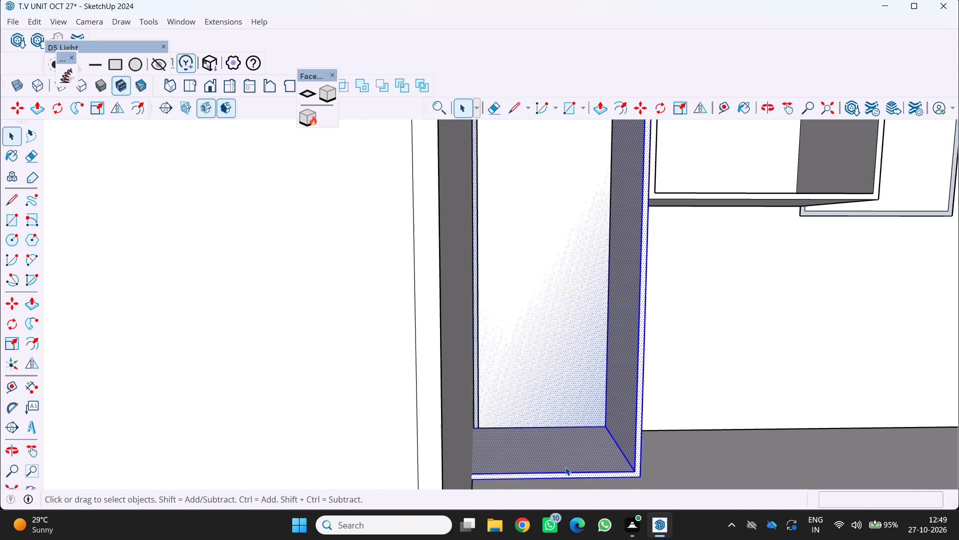
{"action": "scroll", "coordinate": [565, 467], "scroll_direction": "up", "scroll_amount": 2}
{"action": "key", "text": "space"}
{"action": "scroll", "coordinate": [662, 424], "scroll_direction": "down", "scroll_amount": 4}
{"action": "left_click", "coordinate": [694, 430]}
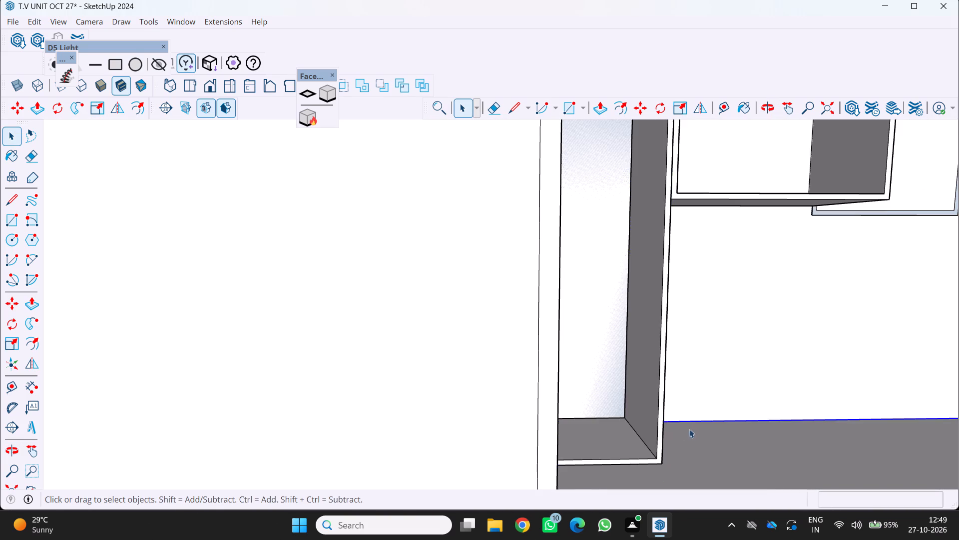
{"action": "scroll", "coordinate": [688, 429], "scroll_direction": "down", "scroll_amount": 2}
{"action": "middle_click_drag", "start_coordinate": [676, 437], "coordinate": [607, 434]}
{"action": "left_click", "coordinate": [596, 323]}
{"action": "right_click", "coordinate": [596, 323]}
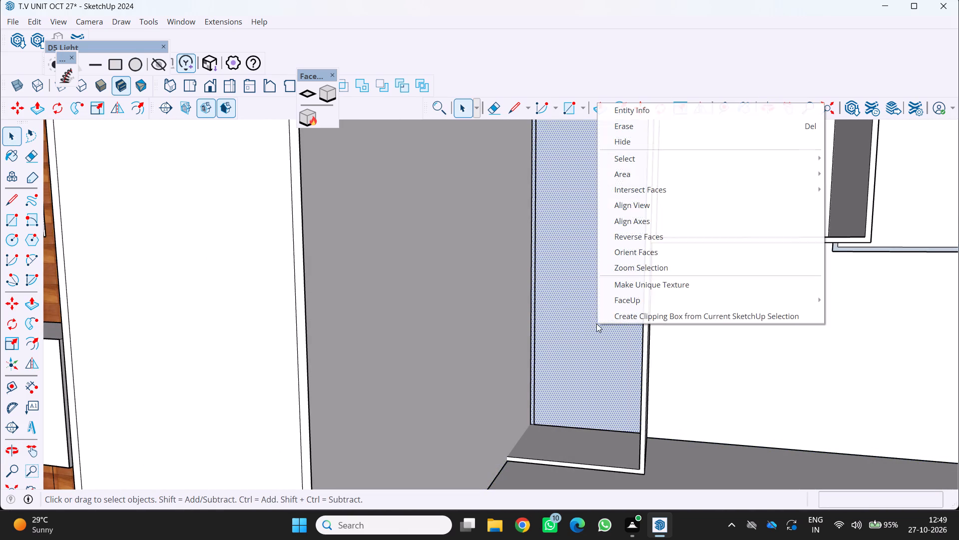
{"action": "left_click", "coordinate": [631, 234]}
Examine the narrow strip between the tall bay's back panel and the tall side cabinet, from the bay's floor to the upper cabinet.
{"action": "scroll", "coordinate": [600, 271], "scroll_direction": "down", "scroll_amount": 4}
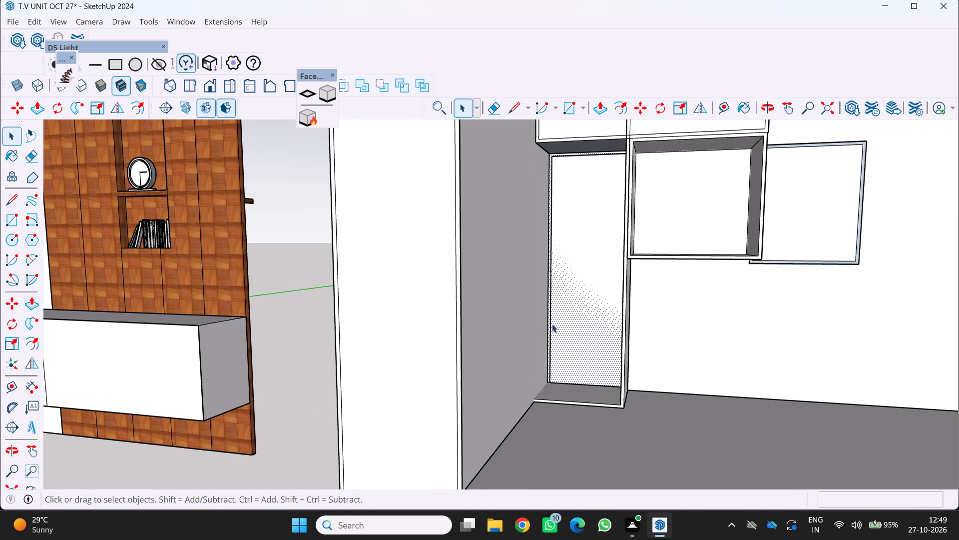
{"action": "scroll", "coordinate": [541, 410], "scroll_direction": "up", "scroll_amount": 1}
{"action": "middle_click_drag", "start_coordinate": [541, 410], "coordinate": [561, 402]}
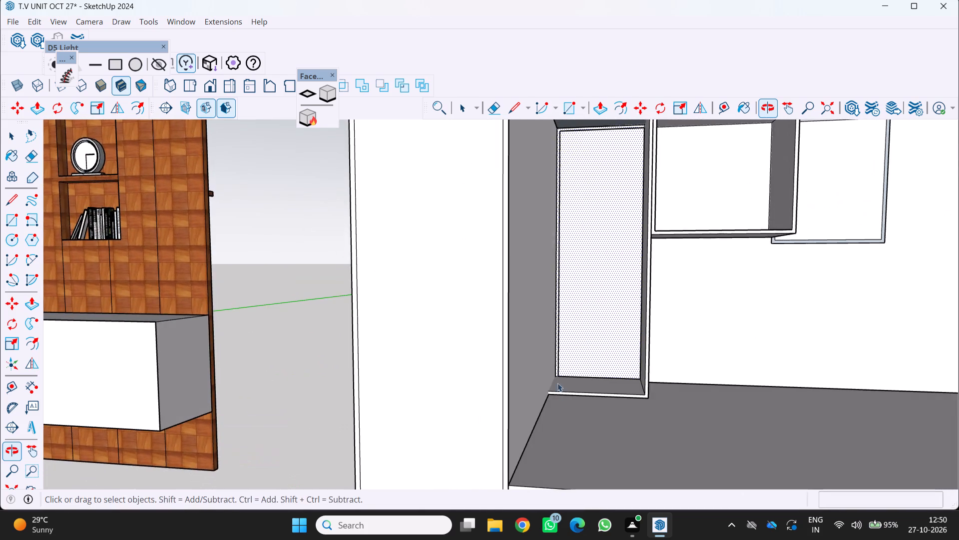
{"action": "scroll", "coordinate": [558, 328], "scroll_direction": "up", "scroll_amount": 3}
{"action": "middle_click_drag", "start_coordinate": [549, 247], "coordinate": [580, 329]}
{"action": "scroll", "coordinate": [580, 304], "scroll_direction": "down", "scroll_amount": 1}
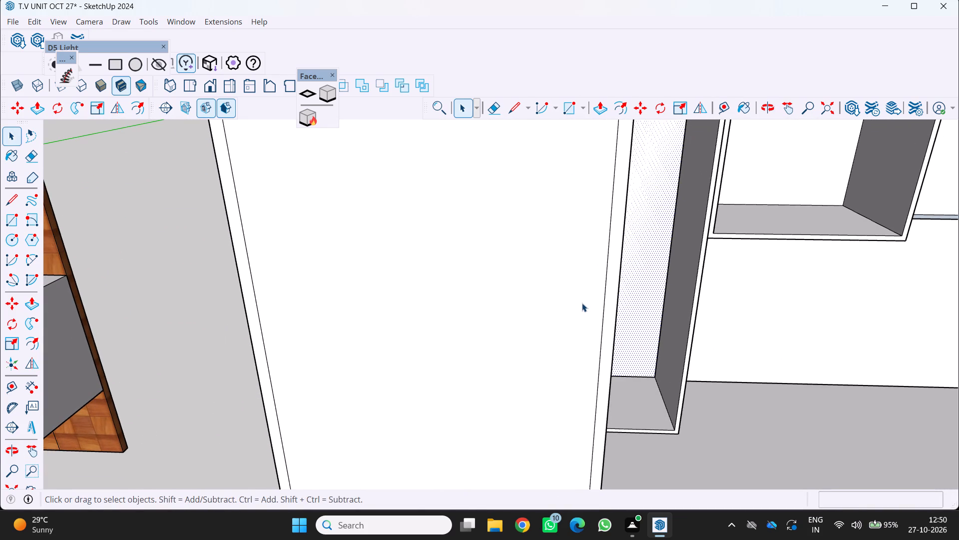
{"action": "scroll", "coordinate": [574, 298], "scroll_direction": "down", "scroll_amount": 6}
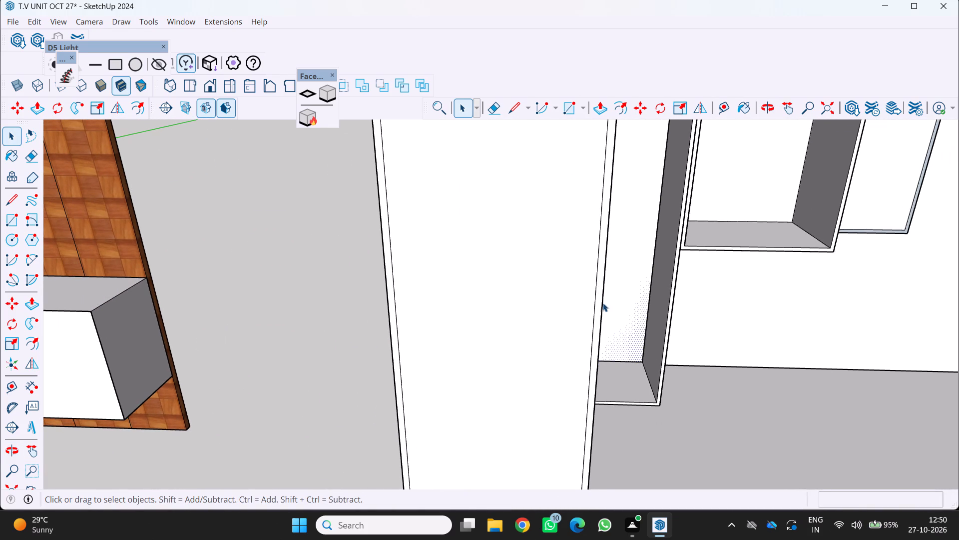
{"action": "scroll", "coordinate": [642, 325], "scroll_direction": "down", "scroll_amount": 4}
{"action": "middle_click_drag", "start_coordinate": [631, 321], "coordinate": [553, 351]}
{"action": "scroll", "coordinate": [572, 261], "scroll_direction": "up", "scroll_amount": 5}
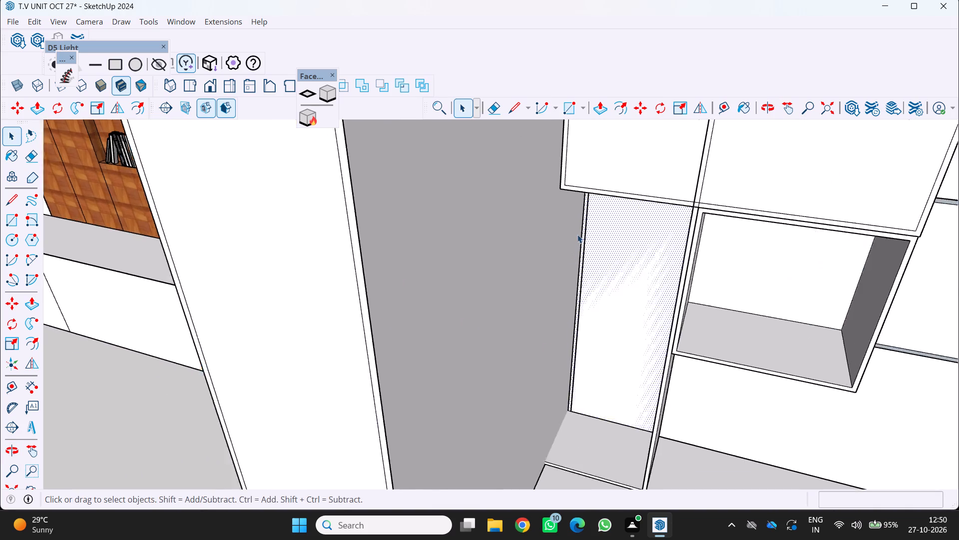
{"action": "scroll", "coordinate": [577, 234], "scroll_direction": "up", "scroll_amount": 2}
{"action": "middle_click_drag", "start_coordinate": [572, 224], "coordinate": [579, 186]}
{"action": "scroll", "coordinate": [579, 186], "scroll_direction": "up", "scroll_amount": 1}
{"action": "middle_click_drag", "start_coordinate": [579, 186], "coordinate": [581, 191]}
{"action": "scroll", "coordinate": [583, 207], "scroll_direction": "down", "scroll_amount": 3}
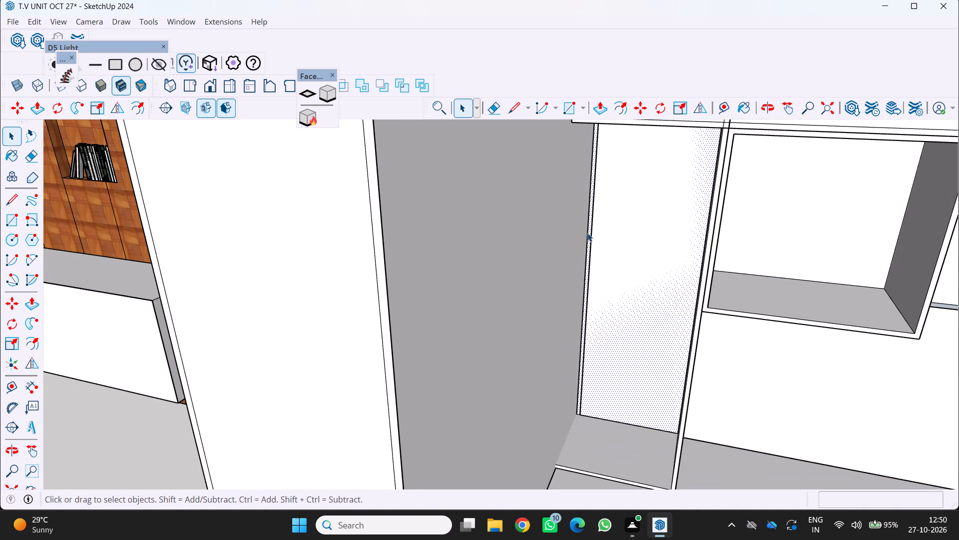
{"action": "scroll", "coordinate": [614, 205], "scroll_direction": "down", "scroll_amount": 3}
{"action": "middle_click_drag", "start_coordinate": [604, 220], "coordinate": [604, 219]}
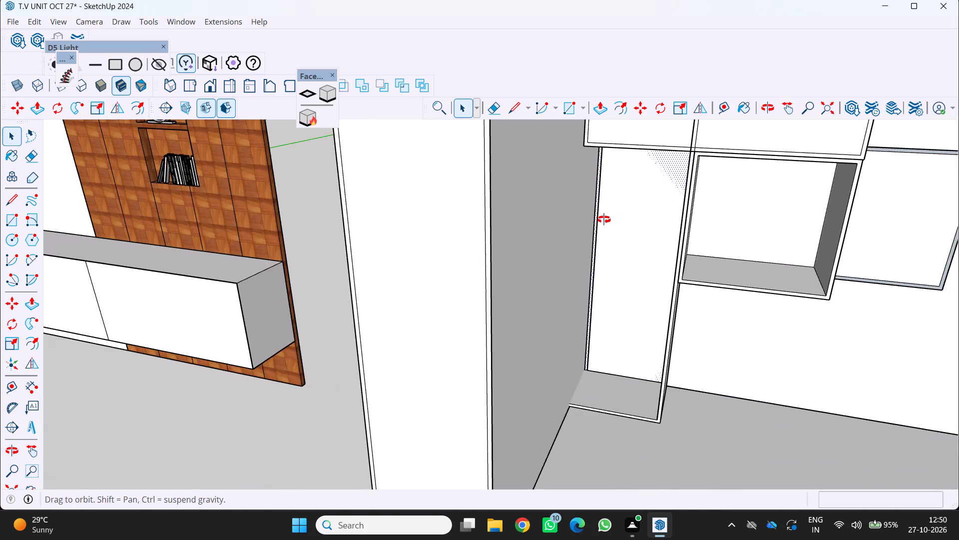
{"action": "middle_click_drag", "start_coordinate": [604, 219], "coordinate": [544, 314]}
{"action": "scroll", "coordinate": [603, 215], "scroll_direction": "up", "scroll_amount": 1}
{"action": "scroll", "coordinate": [544, 311], "scroll_direction": "down", "scroll_amount": 4}
{"action": "middle_click_drag", "start_coordinate": [547, 319], "coordinate": [606, 284]}
{"action": "scroll", "coordinate": [561, 310], "scroll_direction": "up", "scroll_amount": 1}
{"action": "scroll", "coordinate": [598, 269], "scroll_direction": "up", "scroll_amount": 4}
{"action": "middle_click_drag", "start_coordinate": [600, 260], "coordinate": [627, 224]}
{"action": "scroll", "coordinate": [627, 224], "scroll_direction": "up", "scroll_amount": 4}
{"action": "scroll", "coordinate": [615, 221], "scroll_direction": "down", "scroll_amount": 4}
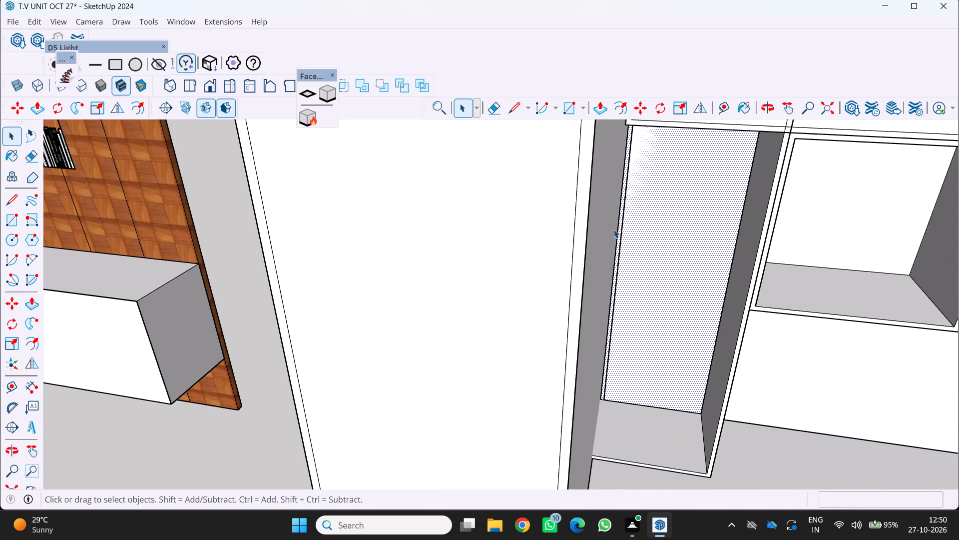
{"action": "scroll", "coordinate": [614, 229], "scroll_direction": "down", "scroll_amount": 1}
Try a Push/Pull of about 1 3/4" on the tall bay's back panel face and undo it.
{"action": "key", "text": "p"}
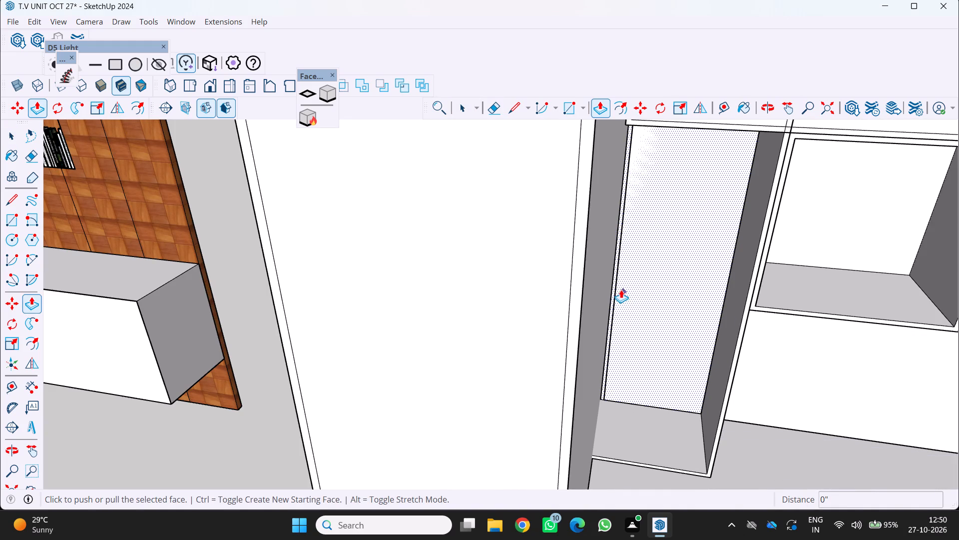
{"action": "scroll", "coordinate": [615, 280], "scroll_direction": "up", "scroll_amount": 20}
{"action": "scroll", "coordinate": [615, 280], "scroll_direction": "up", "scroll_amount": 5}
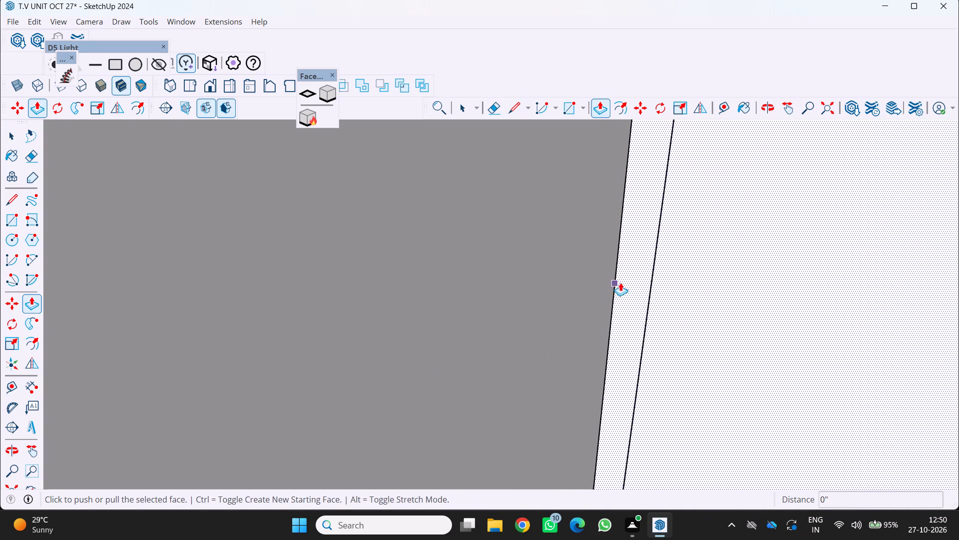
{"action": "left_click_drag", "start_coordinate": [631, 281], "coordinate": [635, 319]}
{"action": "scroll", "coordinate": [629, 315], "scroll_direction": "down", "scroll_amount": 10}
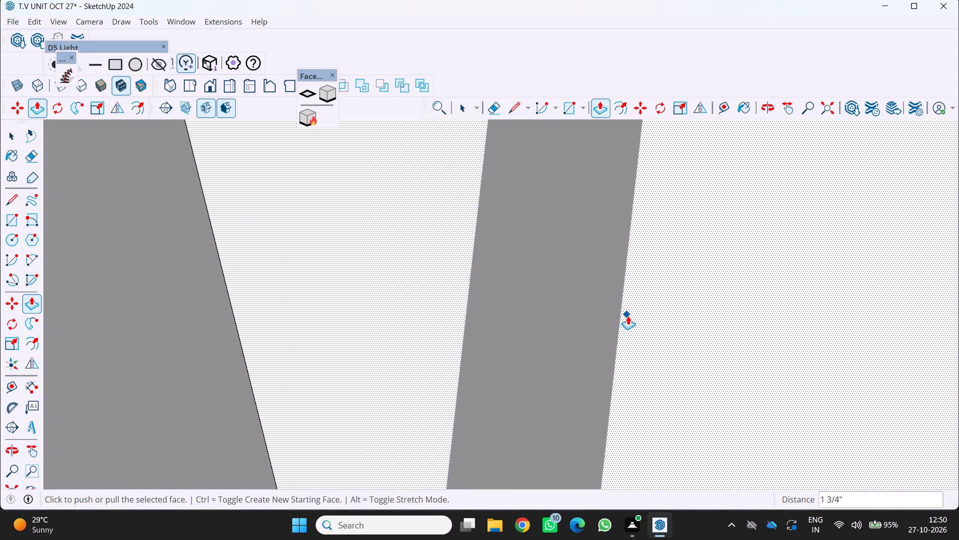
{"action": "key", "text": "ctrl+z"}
Inspect the tall bay's inner corner along the side cabinet and its narrow back strip.
{"action": "scroll", "coordinate": [623, 319], "scroll_direction": "down", "scroll_amount": 18}
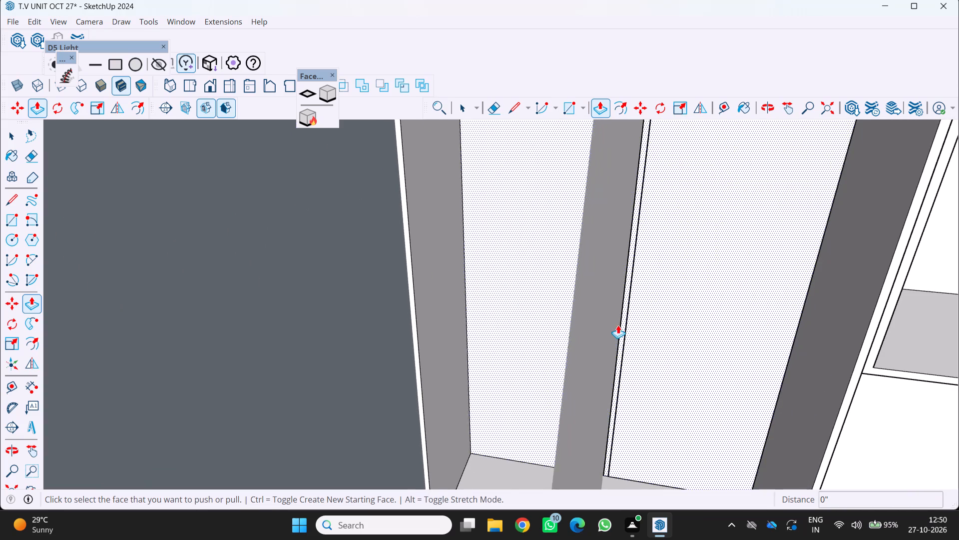
{"action": "scroll", "coordinate": [618, 325], "scroll_direction": "down", "scroll_amount": 20}
{"action": "scroll", "coordinate": [618, 325], "scroll_direction": "down", "scroll_amount": 3}
{"action": "middle_click_drag", "start_coordinate": [682, 330], "coordinate": [655, 320]}
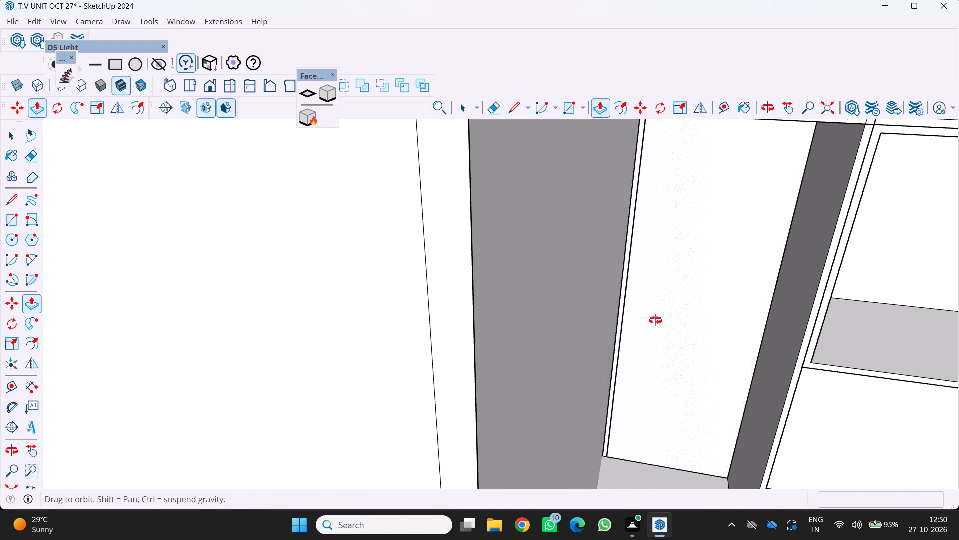
{"action": "middle_click_drag", "start_coordinate": [655, 320], "coordinate": [637, 308]}
{"action": "middle_click", "coordinate": [637, 308]}
{"action": "middle_click", "coordinate": [637, 308]}
{"action": "scroll", "coordinate": [637, 308], "scroll_direction": "down", "scroll_amount": 9}
{"action": "scroll", "coordinate": [539, 341], "scroll_direction": "up", "scroll_amount": 4}
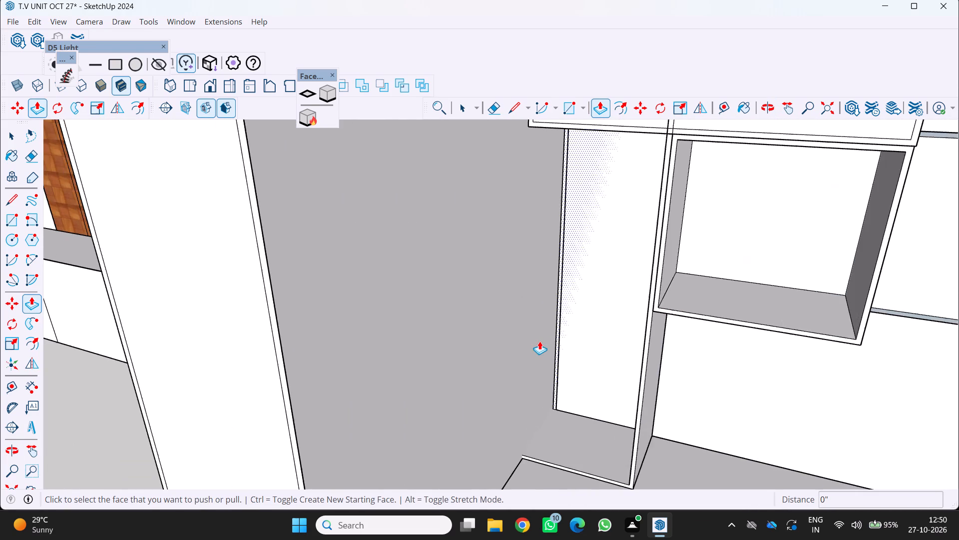
{"action": "middle_click_drag", "start_coordinate": [540, 341], "coordinate": [562, 354]}
{"action": "scroll", "coordinate": [561, 329], "scroll_direction": "up", "scroll_amount": 4}
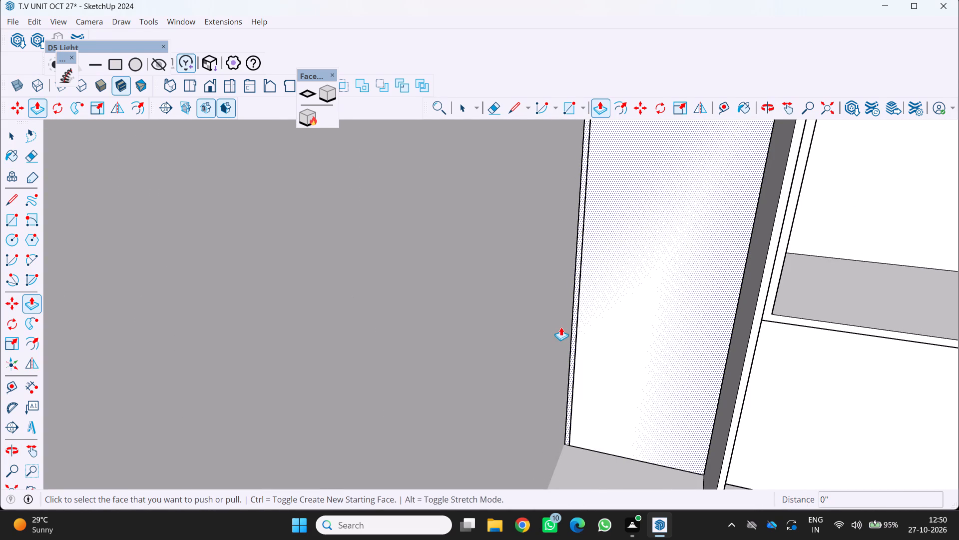
Draw a rectangle about 13/16" by 5' 6 1/2" over the tall bay's narrow back strip, from the upper cabinet's underside to the bay floor.
{"action": "key", "text": "r"}
{"action": "scroll", "coordinate": [580, 312], "scroll_direction": "up", "scroll_amount": 3}
{"action": "middle_click_drag", "start_coordinate": [585, 317], "coordinate": [615, 410]}
{"action": "scroll", "coordinate": [615, 412], "scroll_direction": "down", "scroll_amount": 5}
{"action": "middle_click", "coordinate": [615, 412]}
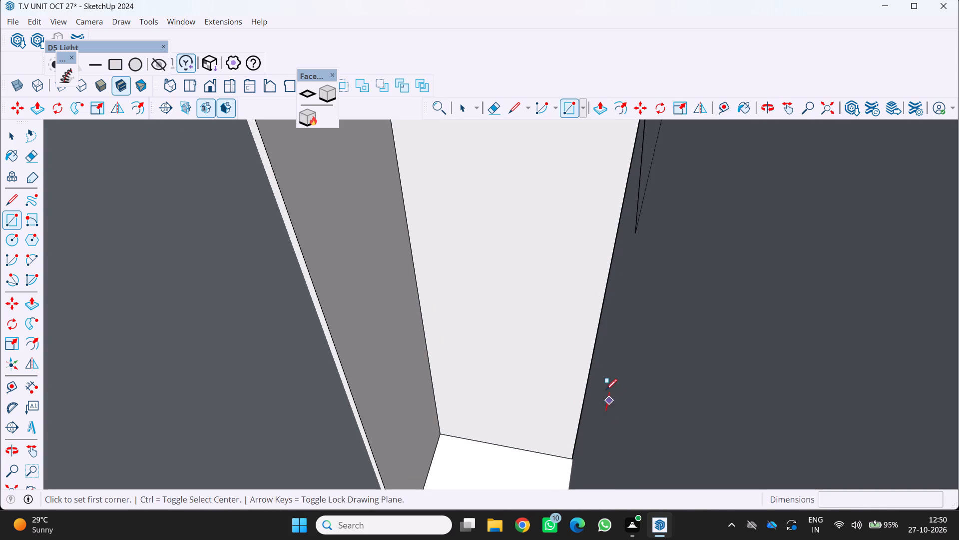
{"action": "scroll", "coordinate": [603, 385], "scroll_direction": "down", "scroll_amount": 20}
{"action": "scroll", "coordinate": [603, 385], "scroll_direction": "down", "scroll_amount": 13}
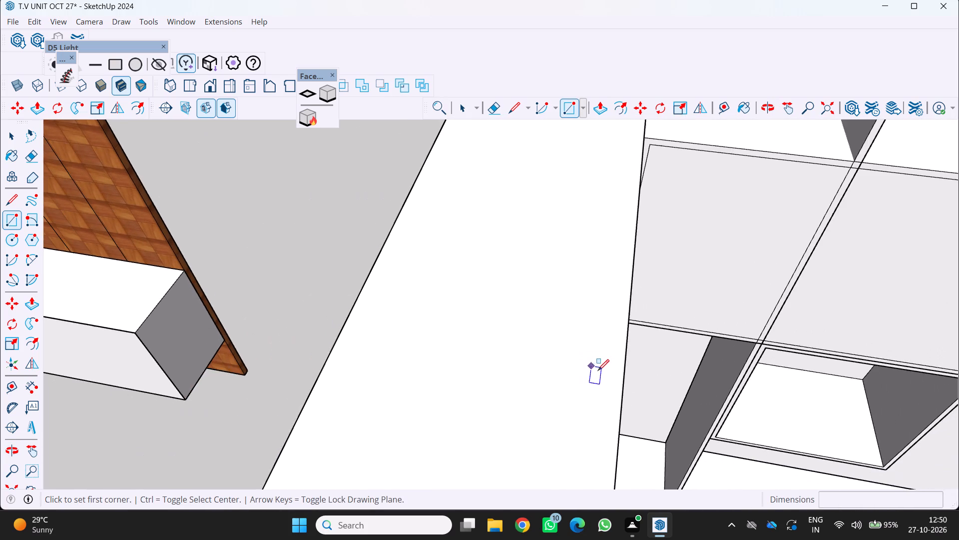
{"action": "scroll", "coordinate": [592, 372], "scroll_direction": "down", "scroll_amount": 5}
{"action": "scroll", "coordinate": [676, 375], "scroll_direction": "down", "scroll_amount": 4}
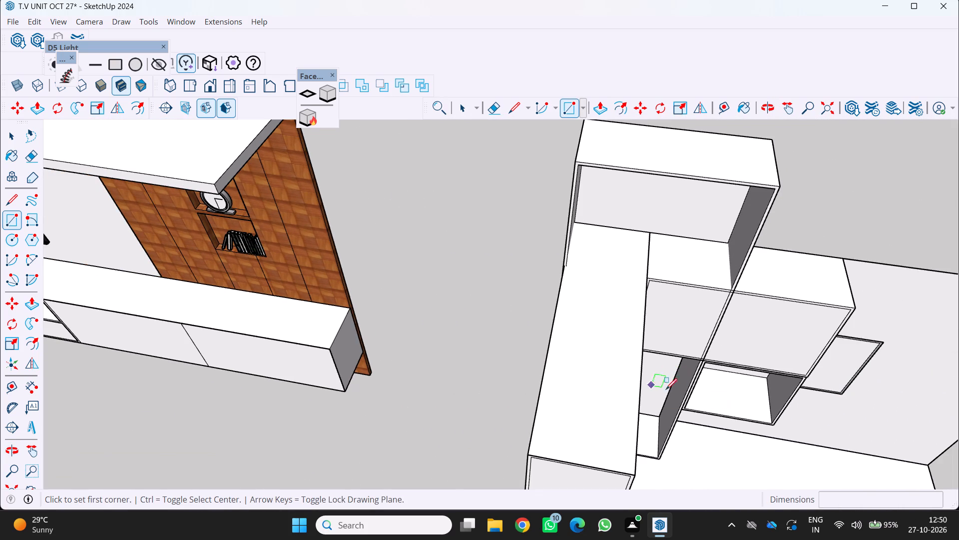
{"action": "middle_click_drag", "start_coordinate": [697, 386], "coordinate": [655, 305]}
{"action": "scroll", "coordinate": [639, 333], "scroll_direction": "up", "scroll_amount": 7}
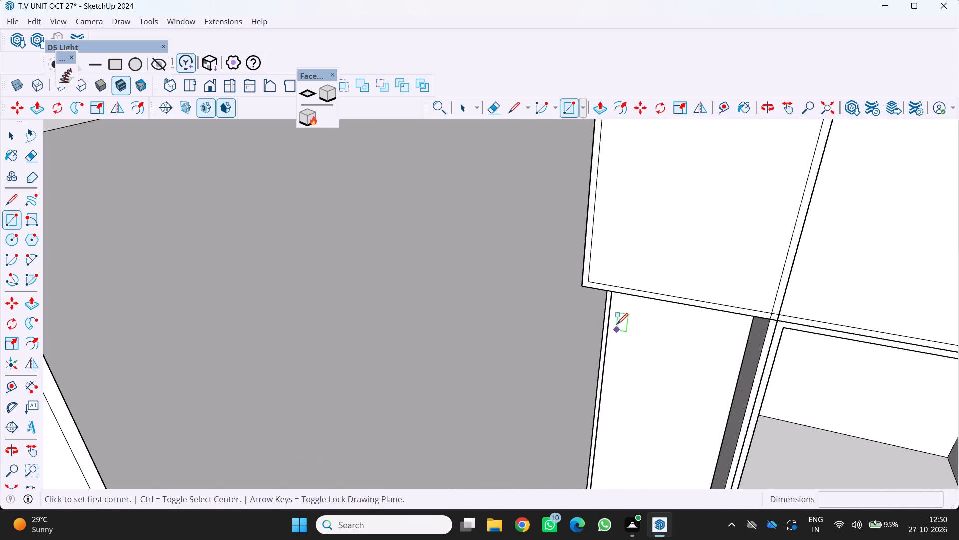
{"action": "scroll", "coordinate": [617, 324], "scroll_direction": "up", "scroll_amount": 1}
{"action": "middle_click_drag", "start_coordinate": [616, 321], "coordinate": [631, 289]}
{"action": "scroll", "coordinate": [631, 289], "scroll_direction": "up", "scroll_amount": 1}
{"action": "scroll", "coordinate": [628, 180], "scroll_direction": "up", "scroll_amount": 11}
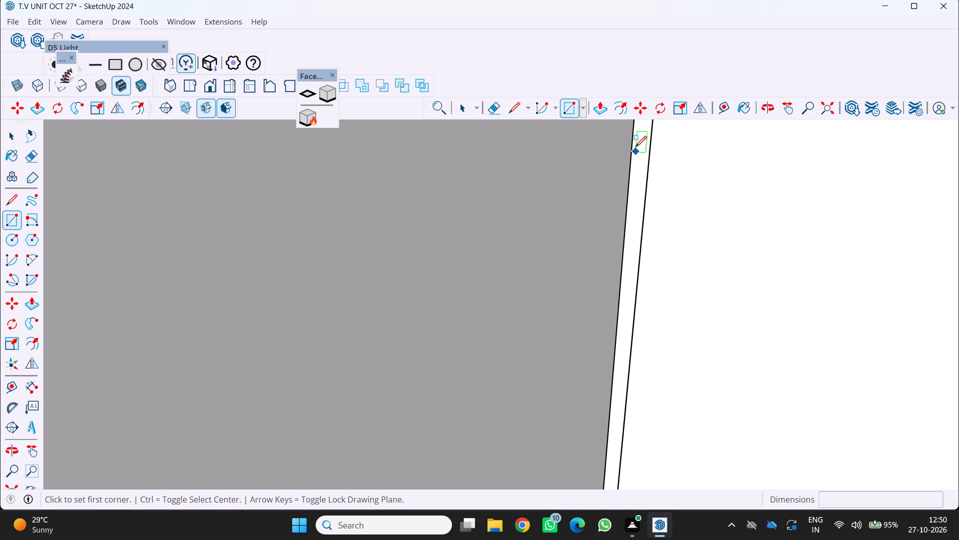
{"action": "scroll", "coordinate": [635, 132], "scroll_direction": "up", "scroll_amount": 1}
{"action": "middle_click_drag", "start_coordinate": [637, 131], "coordinate": [650, 158]}
{"action": "scroll", "coordinate": [650, 163], "scroll_direction": "down", "scroll_amount": 6}
{"action": "scroll", "coordinate": [646, 343], "scroll_direction": "down", "scroll_amount": 7}
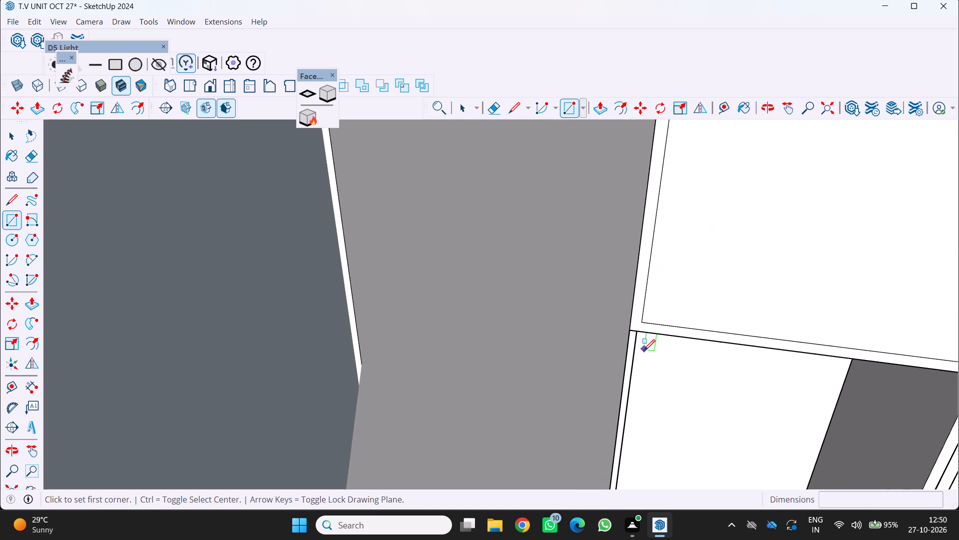
{"action": "scroll", "coordinate": [644, 350], "scroll_direction": "down", "scroll_amount": 1}
{"action": "middle_click_drag", "start_coordinate": [609, 387], "coordinate": [591, 313]}
{"action": "middle_click", "coordinate": [591, 313]}
{"action": "scroll", "coordinate": [588, 330], "scroll_direction": "down", "scroll_amount": 8}
{"action": "middle_click", "coordinate": [587, 331]}
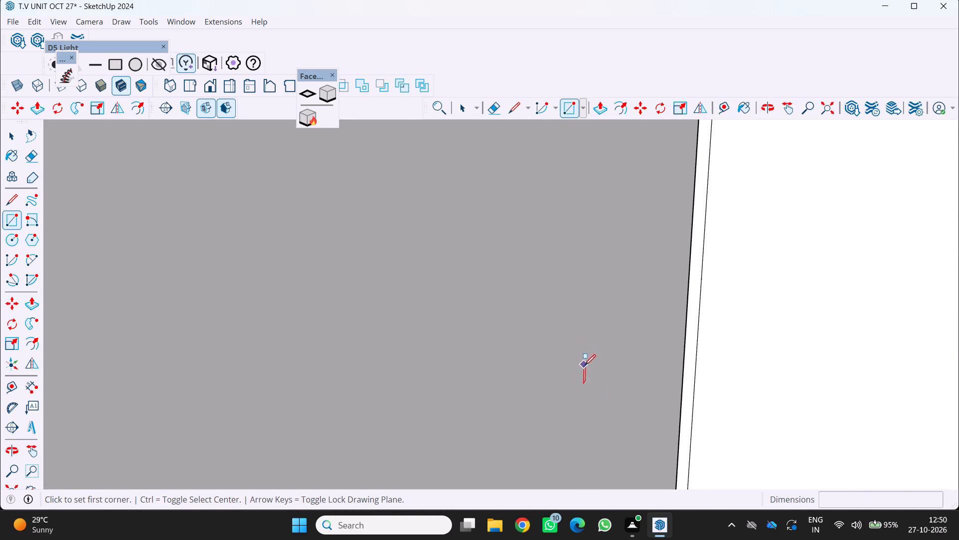
{"action": "middle_click_drag", "start_coordinate": [584, 372], "coordinate": [555, 299], "text": "shift"}
{"action": "scroll", "coordinate": [555, 299], "scroll_direction": "down", "scroll_amount": 20, "text": "shift"}
{"action": "scroll", "coordinate": [555, 299], "scroll_direction": "down", "scroll_amount": 3, "text": "shift"}
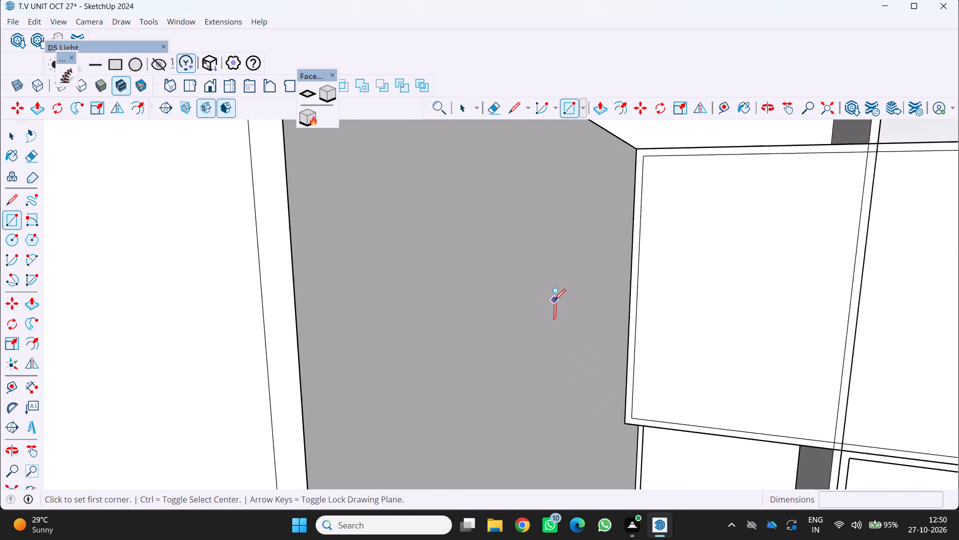
{"action": "scroll", "coordinate": [554, 300], "scroll_direction": "down", "scroll_amount": 6, "text": "shift"}
{"action": "scroll", "coordinate": [627, 396], "scroll_direction": "up", "scroll_amount": 5}
{"action": "middle_click_drag", "start_coordinate": [637, 432], "coordinate": [632, 373]}
{"action": "scroll", "coordinate": [621, 362], "scroll_direction": "up", "scroll_amount": 5}
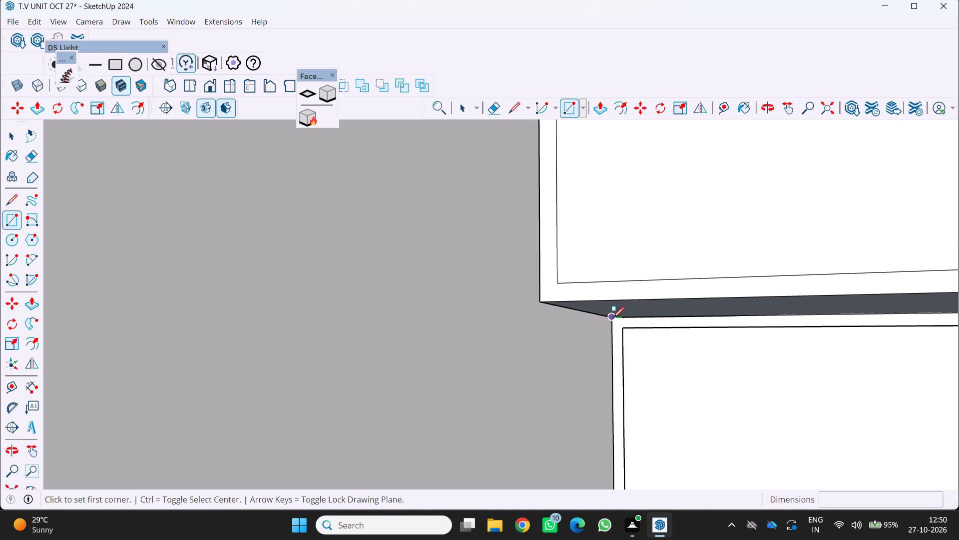
{"action": "left_click", "coordinate": [612, 318]}
{"action": "scroll", "coordinate": [614, 362], "scroll_direction": "down", "scroll_amount": 7}
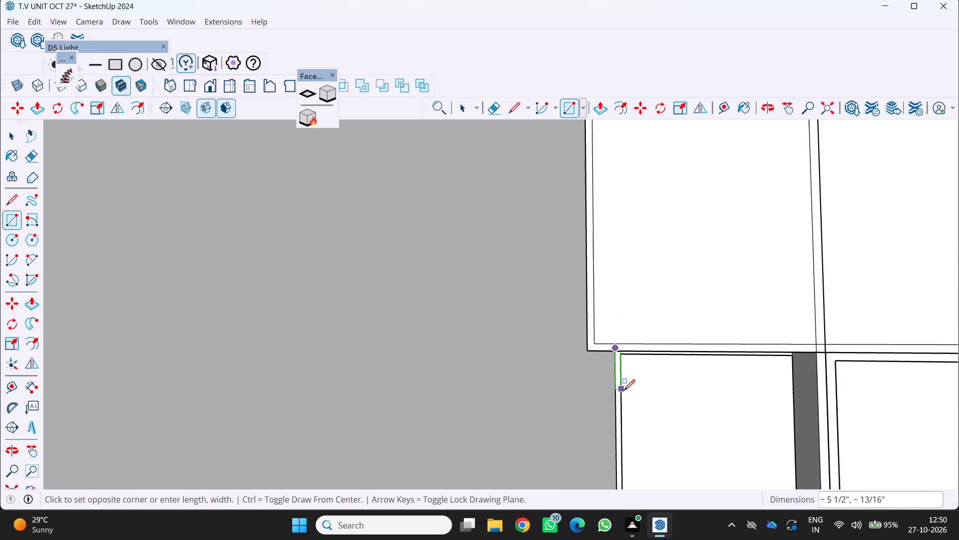
{"action": "scroll", "coordinate": [625, 384], "scroll_direction": "down", "scroll_amount": 4}
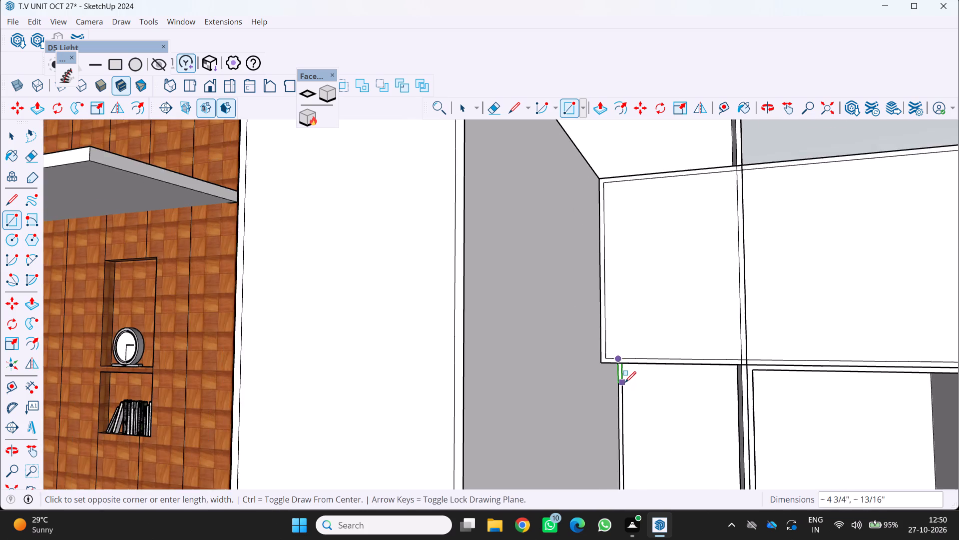
{"action": "scroll", "coordinate": [625, 381], "scroll_direction": "down", "scroll_amount": 12}
{"action": "scroll", "coordinate": [625, 478], "scroll_direction": "up", "scroll_amount": 1}
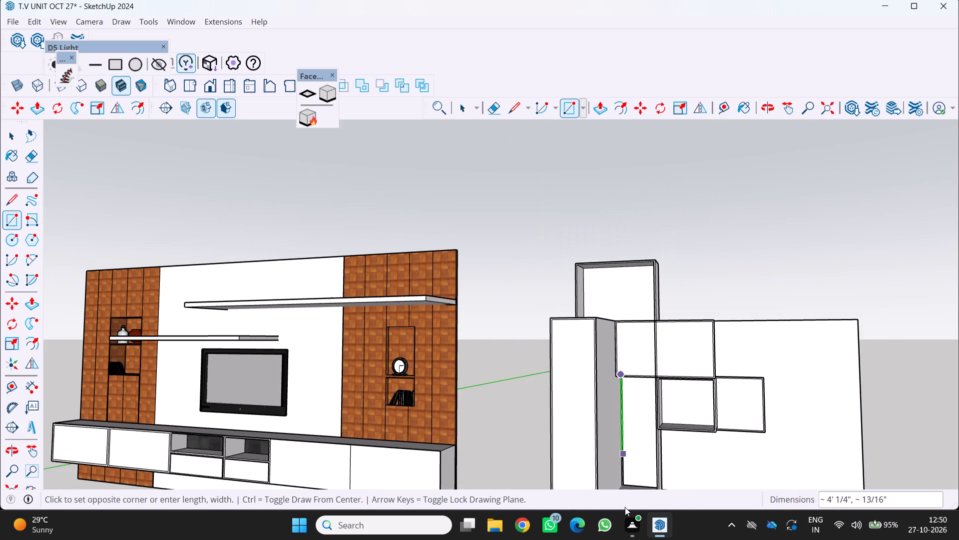
{"action": "scroll", "coordinate": [625, 507], "scroll_direction": "up", "scroll_amount": 6}
{"action": "middle_click_drag", "start_coordinate": [626, 467], "coordinate": [624, 410]}
{"action": "scroll", "coordinate": [622, 432], "scroll_direction": "up", "scroll_amount": 4}
{"action": "middle_click_drag", "start_coordinate": [618, 421], "coordinate": [618, 420]}
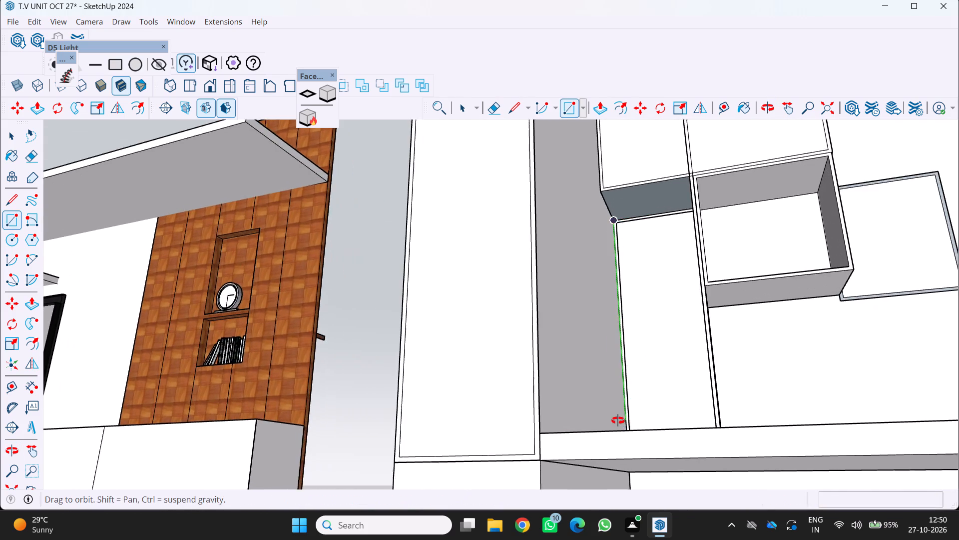
{"action": "middle_click_drag", "start_coordinate": [618, 420], "coordinate": [622, 460]}
{"action": "scroll", "coordinate": [621, 463], "scroll_direction": "up", "scroll_amount": 10}
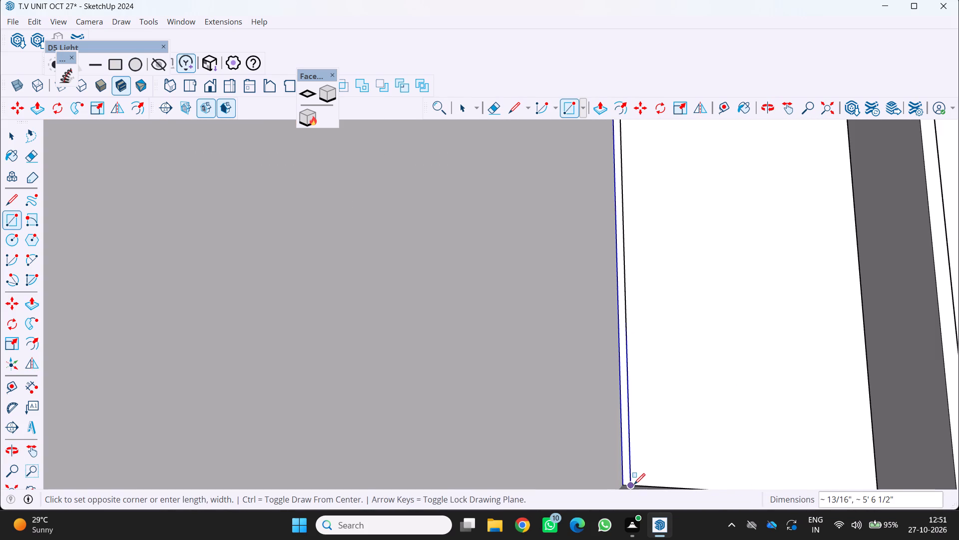
{"action": "left_click", "coordinate": [629, 485]}
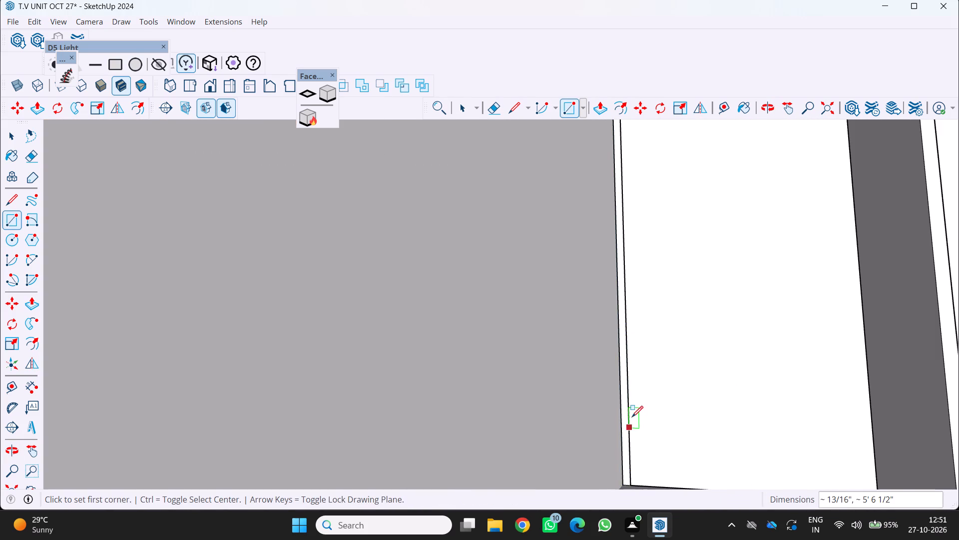
Push/Pull the narrow strip forward 2' 2 5/8" along the tall side cabinet to form the bay's side panel.
{"action": "scroll", "coordinate": [632, 417], "scroll_direction": "down", "scroll_amount": 5}
{"action": "middle_click_drag", "start_coordinate": [615, 215], "coordinate": [615, 309]}
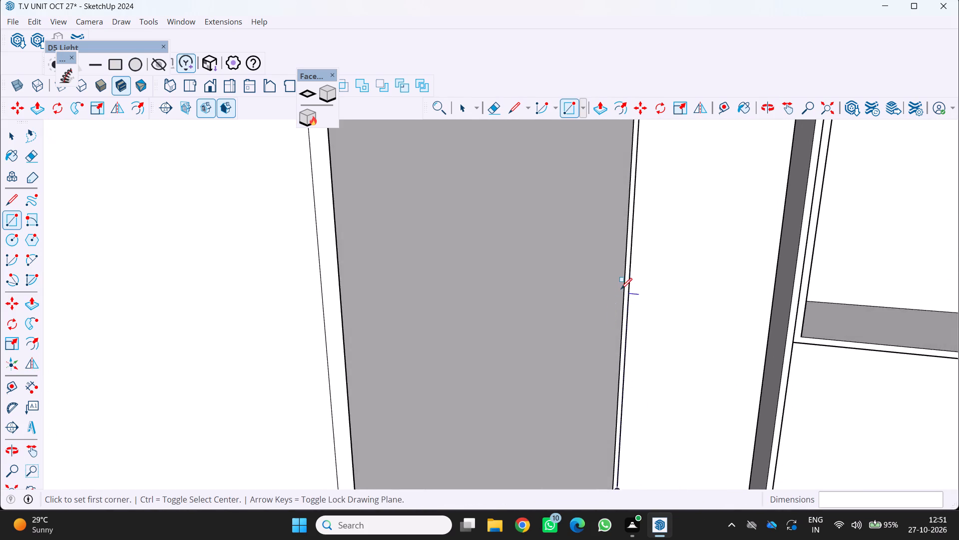
{"action": "scroll", "coordinate": [621, 289], "scroll_direction": "up", "scroll_amount": 3}
{"action": "key", "text": "p"}
{"action": "scroll", "coordinate": [635, 256], "scroll_direction": "up", "scroll_amount": 4}
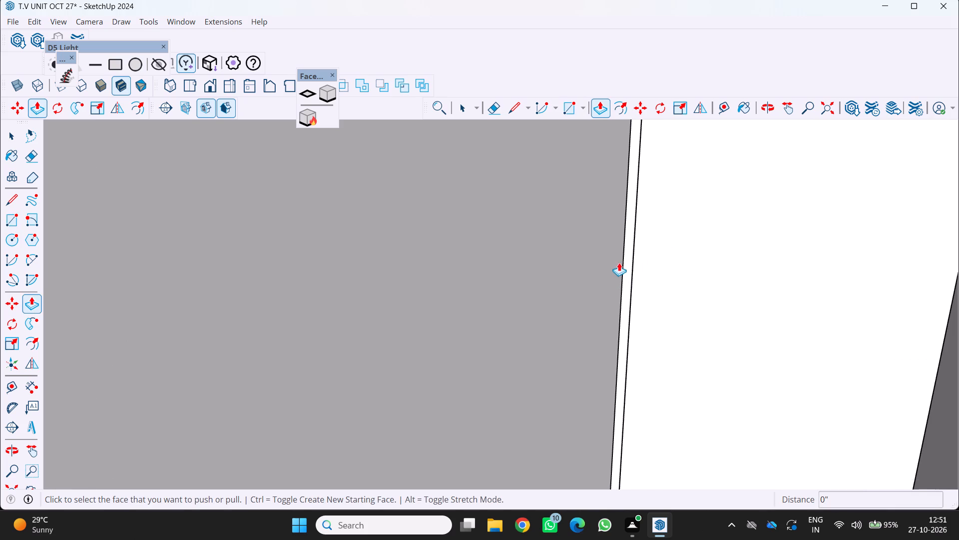
{"action": "left_click_drag", "start_coordinate": [626, 265], "coordinate": [484, 331]}
Push the new side panel's front edge back 7 7/16" to line up with the upper cabinet's front.
{"action": "scroll", "coordinate": [479, 330], "scroll_direction": "down", "scroll_amount": 4}
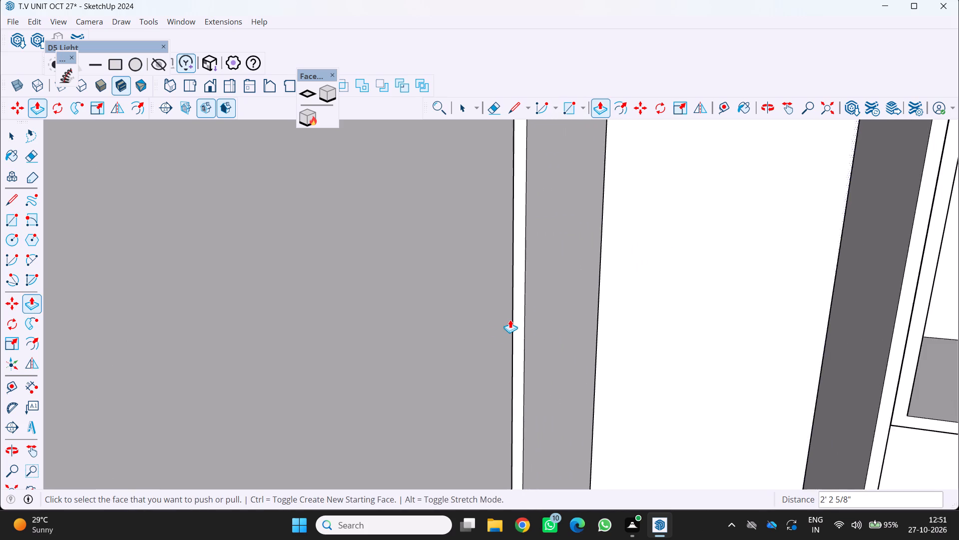
{"action": "scroll", "coordinate": [510, 319], "scroll_direction": "down", "scroll_amount": 13}
{"action": "middle_click_drag", "start_coordinate": [514, 321], "coordinate": [548, 328]}
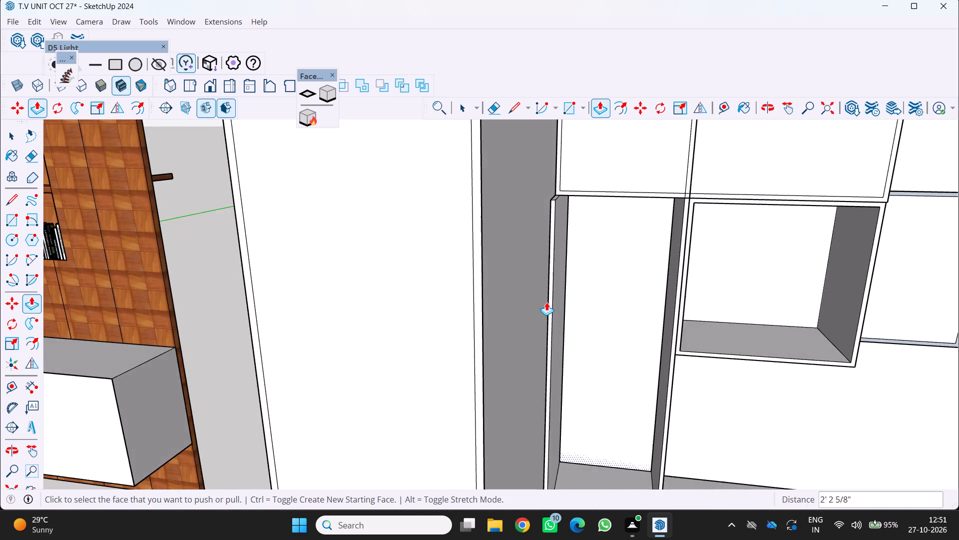
{"action": "scroll", "coordinate": [545, 298], "scroll_direction": "up", "scroll_amount": 3}
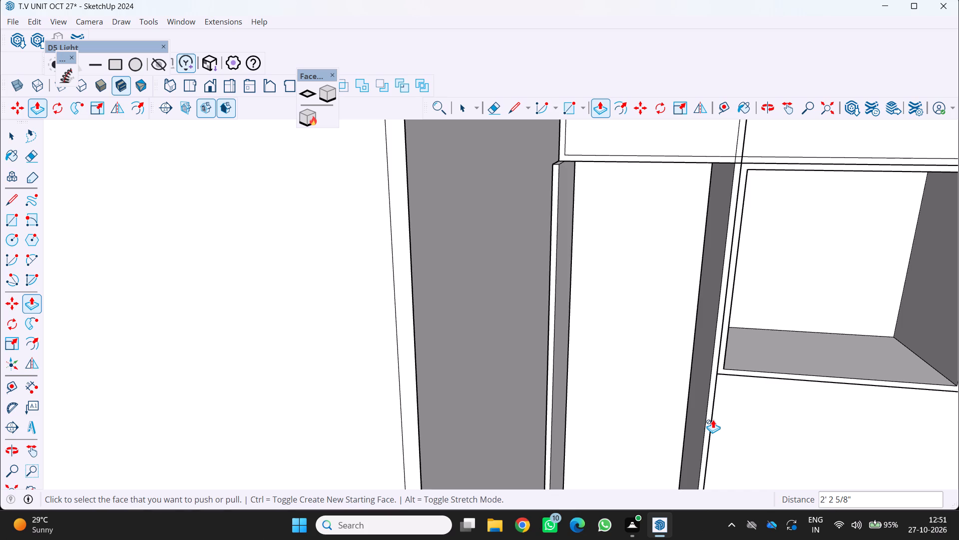
{"action": "scroll", "coordinate": [495, 222], "scroll_direction": "down", "scroll_amount": 1}
{"action": "scroll", "coordinate": [520, 343], "scroll_direction": "down", "scroll_amount": 4}
{"action": "middle_click_drag", "start_coordinate": [497, 331], "coordinate": [388, 339]}
{"action": "scroll", "coordinate": [388, 339], "scroll_direction": "up", "scroll_amount": 1}
{"action": "scroll", "coordinate": [457, 247], "scroll_direction": "up", "scroll_amount": 5}
{"action": "middle_click_drag", "start_coordinate": [486, 211], "coordinate": [471, 339]}
{"action": "scroll", "coordinate": [470, 343], "scroll_direction": "down", "scroll_amount": 4}
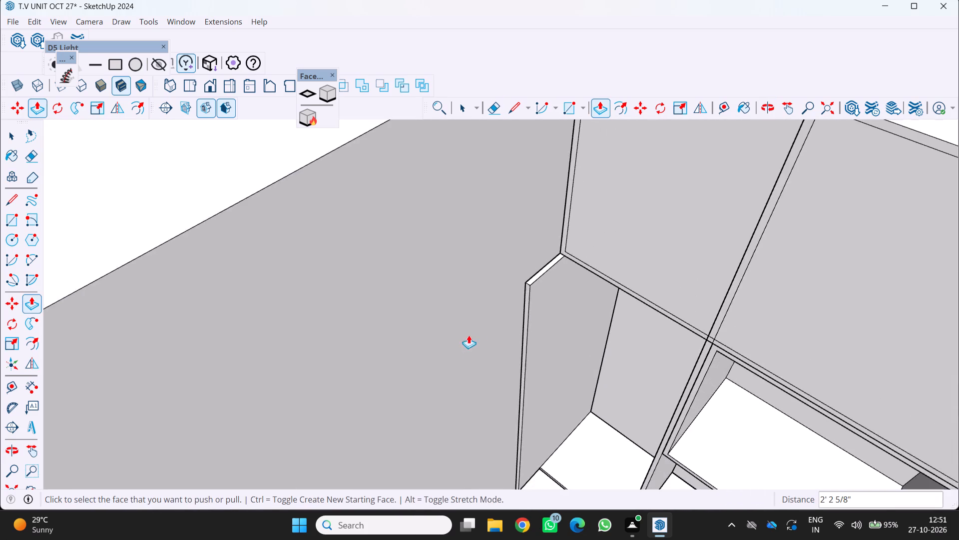
{"action": "scroll", "coordinate": [518, 295], "scroll_direction": "up", "scroll_amount": 4}
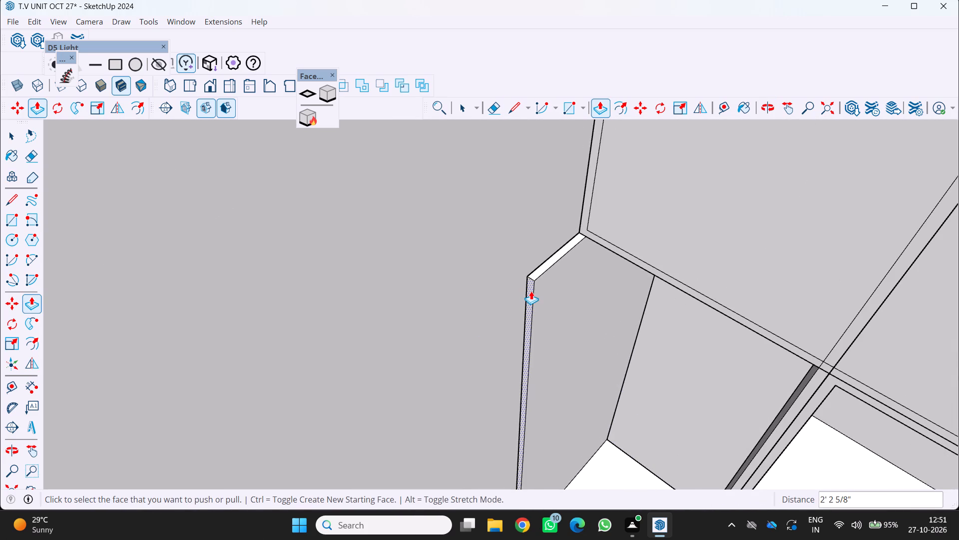
{"action": "left_click_drag", "start_coordinate": [531, 291], "coordinate": [583, 214]}
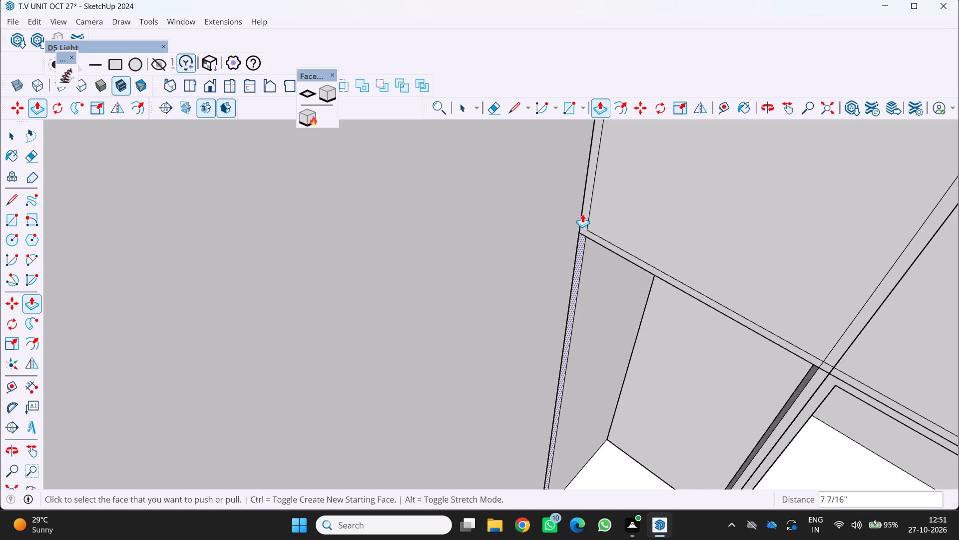
Inspect the tall bay's new side panel against the side cabinet, the bay floor and the upper cabinet from several angles.
{"action": "scroll", "coordinate": [576, 219], "scroll_direction": "down", "scroll_amount": 4}
{"action": "scroll", "coordinate": [604, 331], "scroll_direction": "up", "scroll_amount": 2}
{"action": "middle_click_drag", "start_coordinate": [604, 327], "coordinate": [616, 268]}
{"action": "scroll", "coordinate": [604, 327], "scroll_direction": "up", "scroll_amount": 1}
{"action": "scroll", "coordinate": [616, 268], "scroll_direction": "down", "scroll_amount": 9}
{"action": "middle_click", "coordinate": [616, 268]}
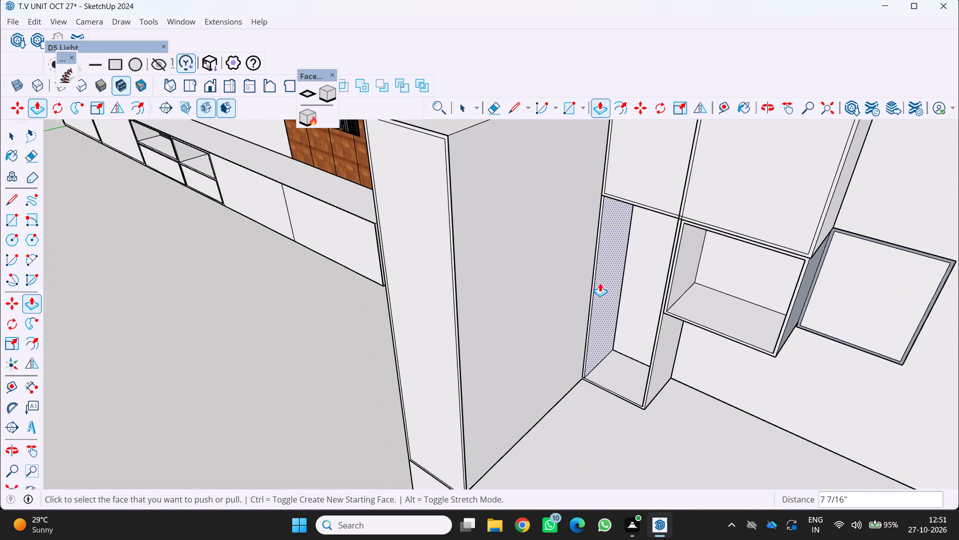
{"action": "middle_click_drag", "start_coordinate": [521, 303], "coordinate": [494, 239]}
{"action": "scroll", "coordinate": [585, 175], "scroll_direction": "up", "scroll_amount": 8}
{"action": "middle_click_drag", "start_coordinate": [646, 160], "coordinate": [696, 108]}
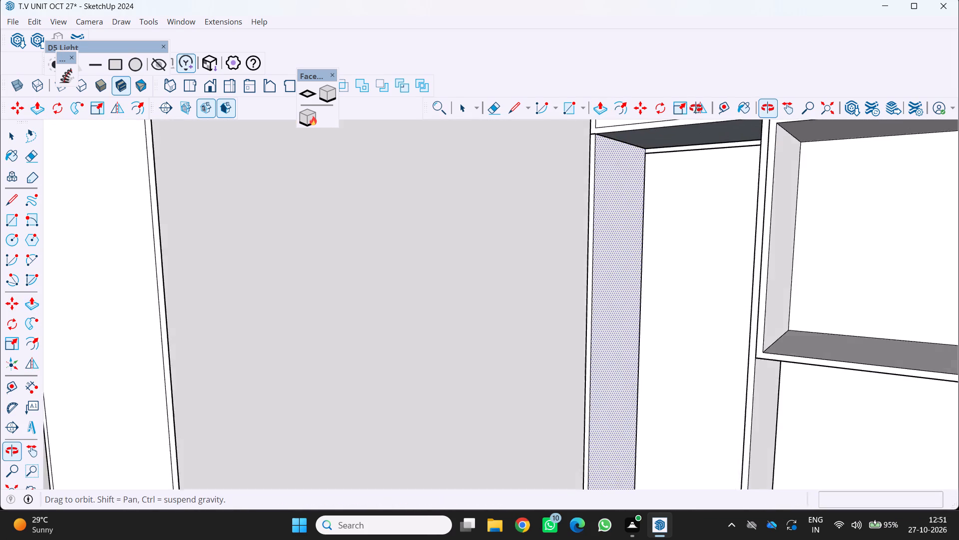
{"action": "middle_click_drag", "start_coordinate": [696, 108], "coordinate": [698, 108]}
{"action": "middle_click", "coordinate": [699, 109]}
{"action": "scroll", "coordinate": [700, 114], "scroll_direction": "down", "scroll_amount": 1}
{"action": "scroll", "coordinate": [673, 137], "scroll_direction": "up", "scroll_amount": 6}
{"action": "middle_click", "coordinate": [669, 137]}
{"action": "middle_click_drag", "start_coordinate": [665, 141], "coordinate": [659, 198]}
{"action": "middle_click", "coordinate": [659, 199]}
{"action": "scroll", "coordinate": [659, 199], "scroll_direction": "down", "scroll_amount": 4}
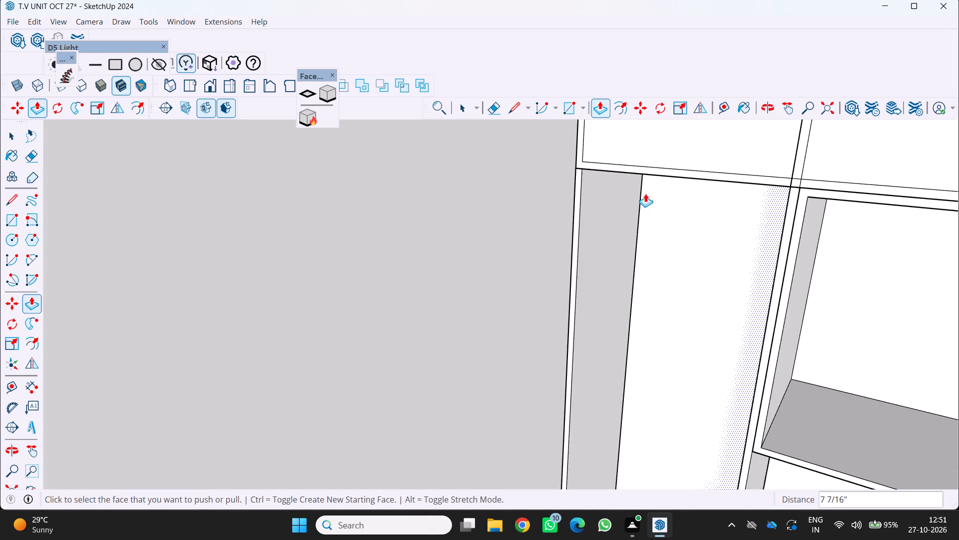
{"action": "middle_click_drag", "start_coordinate": [613, 202], "coordinate": [411, 367]}
{"action": "scroll", "coordinate": [407, 367], "scroll_direction": "down", "scroll_amount": 4}
{"action": "middle_click", "coordinate": [411, 367]}
{"action": "scroll", "coordinate": [319, 302], "scroll_direction": "down", "scroll_amount": 5}
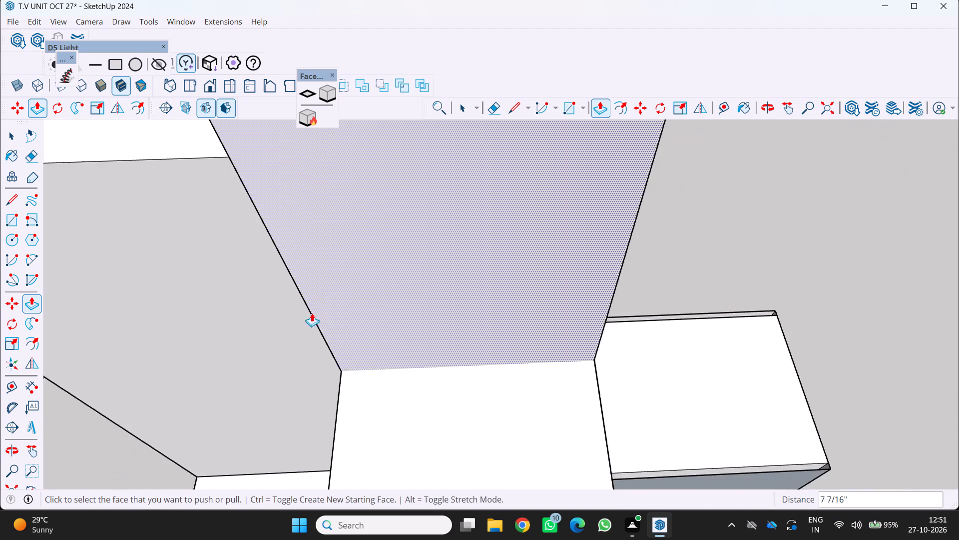
{"action": "scroll", "coordinate": [312, 313], "scroll_direction": "down", "scroll_amount": 11}
{"action": "middle_click_drag", "start_coordinate": [299, 312], "coordinate": [521, 242]}
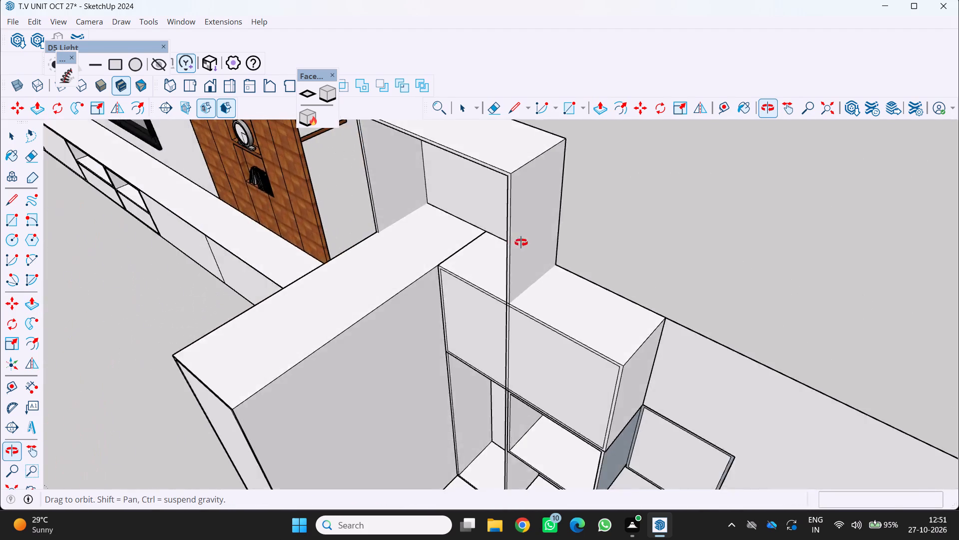
{"action": "middle_click_drag", "start_coordinate": [521, 242], "coordinate": [559, 209]}
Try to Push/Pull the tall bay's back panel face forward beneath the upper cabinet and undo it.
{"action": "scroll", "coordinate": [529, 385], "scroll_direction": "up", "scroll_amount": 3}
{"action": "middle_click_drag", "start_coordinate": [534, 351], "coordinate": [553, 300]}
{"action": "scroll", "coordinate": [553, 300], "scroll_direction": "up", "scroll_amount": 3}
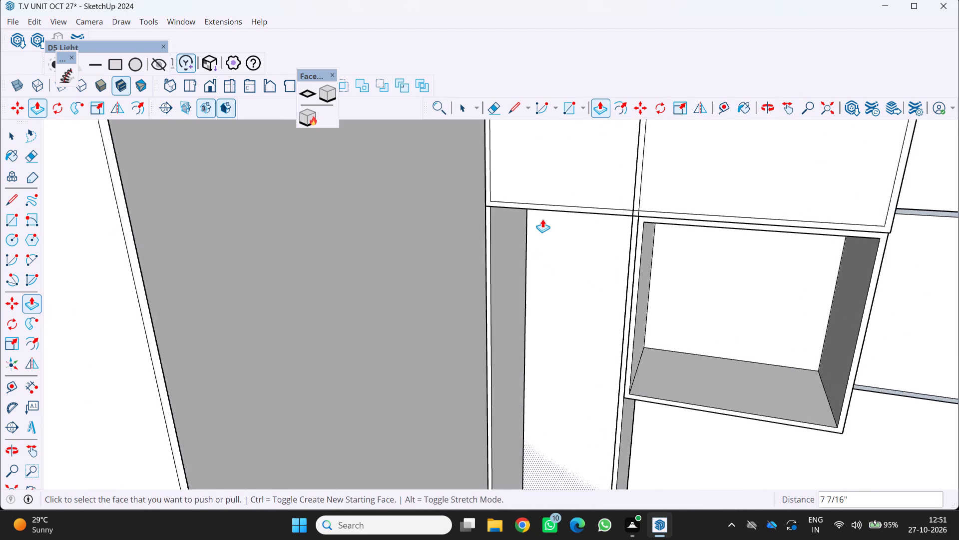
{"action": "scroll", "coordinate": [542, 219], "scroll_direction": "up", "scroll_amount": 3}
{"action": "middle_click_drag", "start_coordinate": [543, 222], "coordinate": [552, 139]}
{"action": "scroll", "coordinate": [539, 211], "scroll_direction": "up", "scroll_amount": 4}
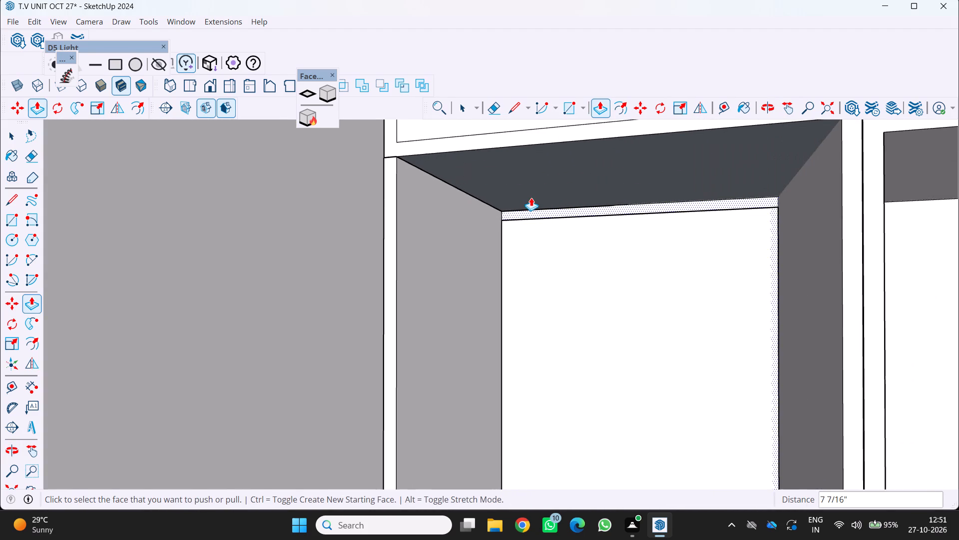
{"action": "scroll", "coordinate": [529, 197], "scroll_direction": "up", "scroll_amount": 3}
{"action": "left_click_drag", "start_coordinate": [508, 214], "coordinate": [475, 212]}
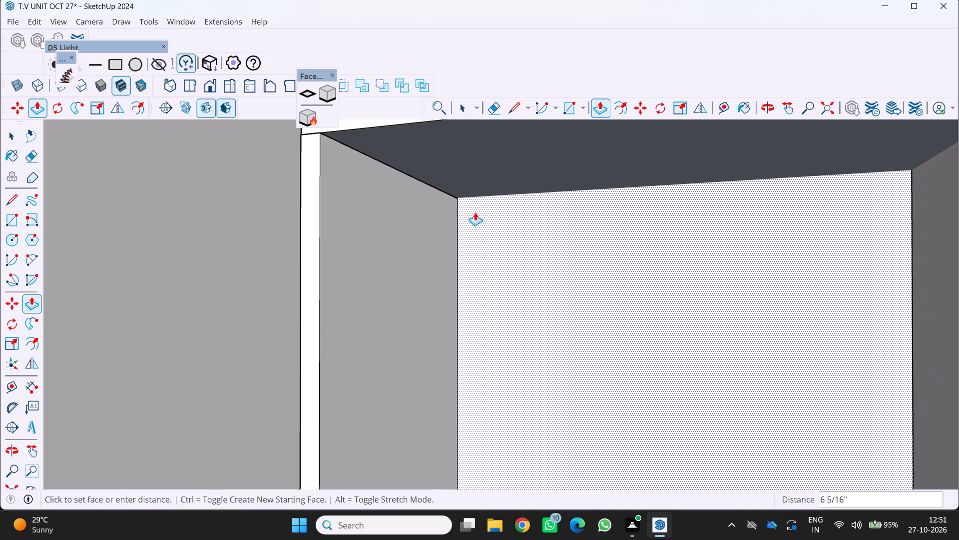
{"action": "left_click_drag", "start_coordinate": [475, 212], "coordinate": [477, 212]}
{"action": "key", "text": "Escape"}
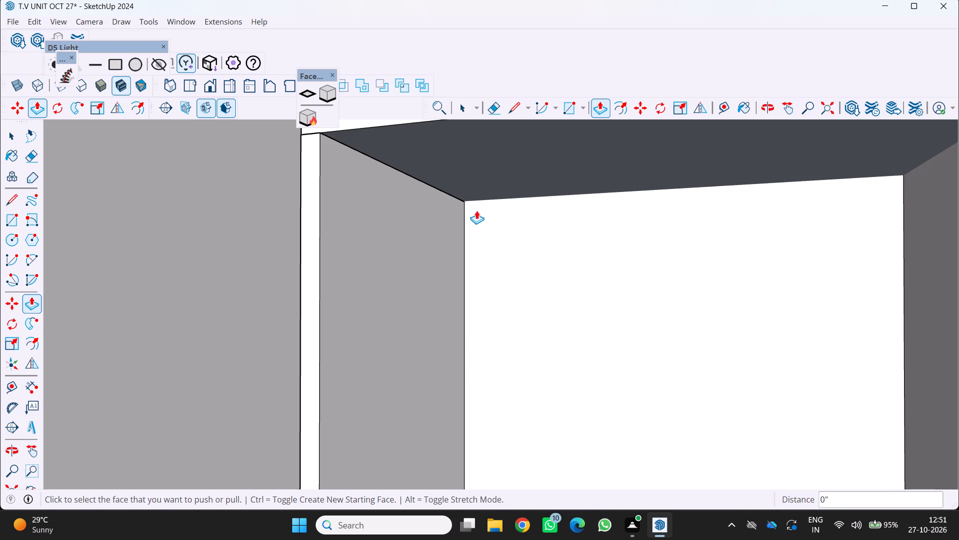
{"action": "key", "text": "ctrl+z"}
Draw a rectangle about 1' 9 13/16" by 13/16" along the top of the tall bay's back panel, beneath the upper cabinet.
{"action": "key", "text": "r"}
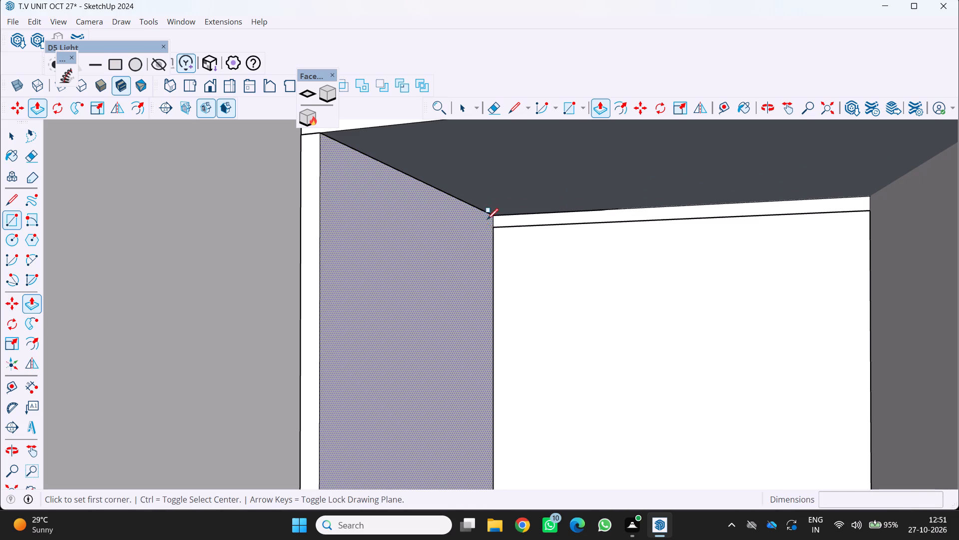
{"action": "scroll", "coordinate": [485, 215], "scroll_direction": "up", "scroll_amount": 11}
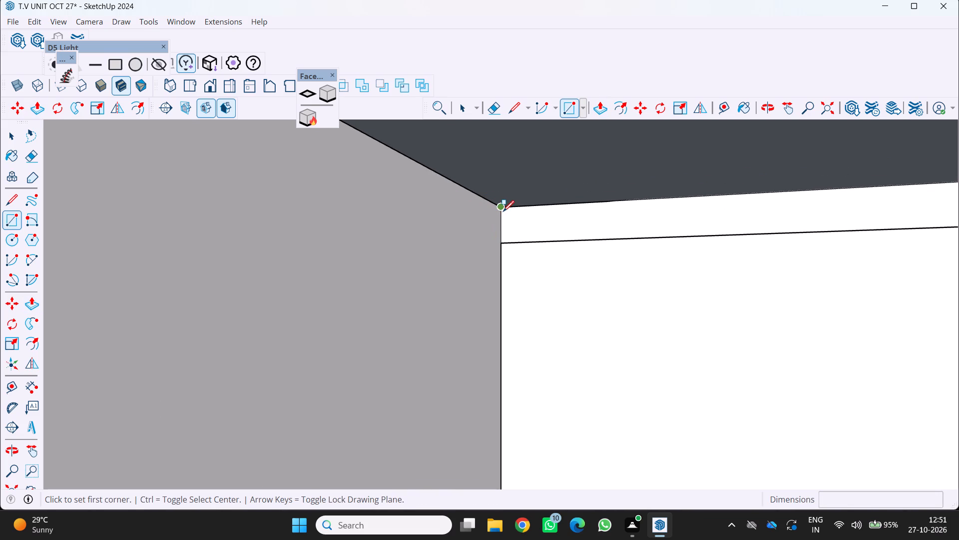
{"action": "left_click", "coordinate": [502, 210]}
{"action": "scroll", "coordinate": [501, 214], "scroll_direction": "down", "scroll_amount": 5}
{"action": "scroll", "coordinate": [568, 246], "scroll_direction": "down", "scroll_amount": 5}
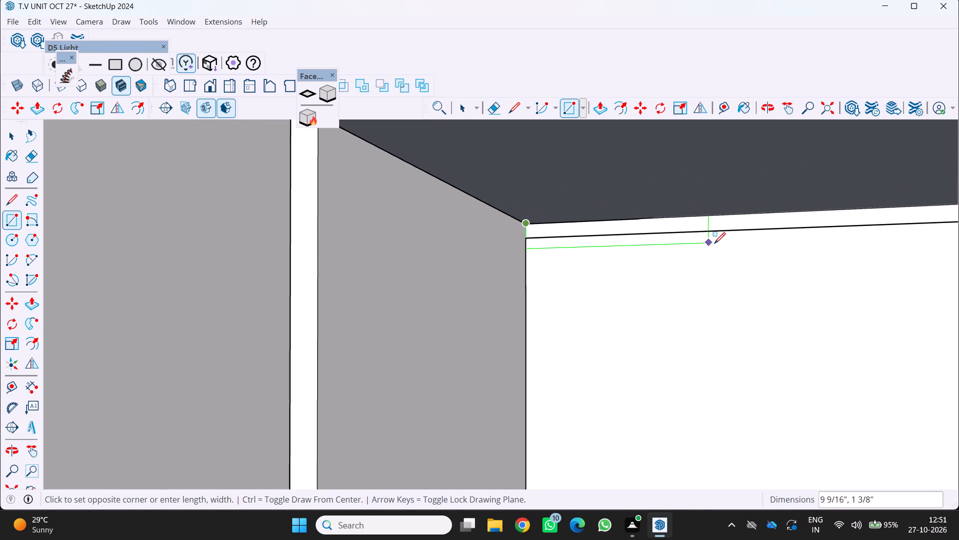
{"action": "scroll", "coordinate": [715, 244], "scroll_direction": "down", "scroll_amount": 5}
{"action": "scroll", "coordinate": [890, 234], "scroll_direction": "up", "scroll_amount": 9}
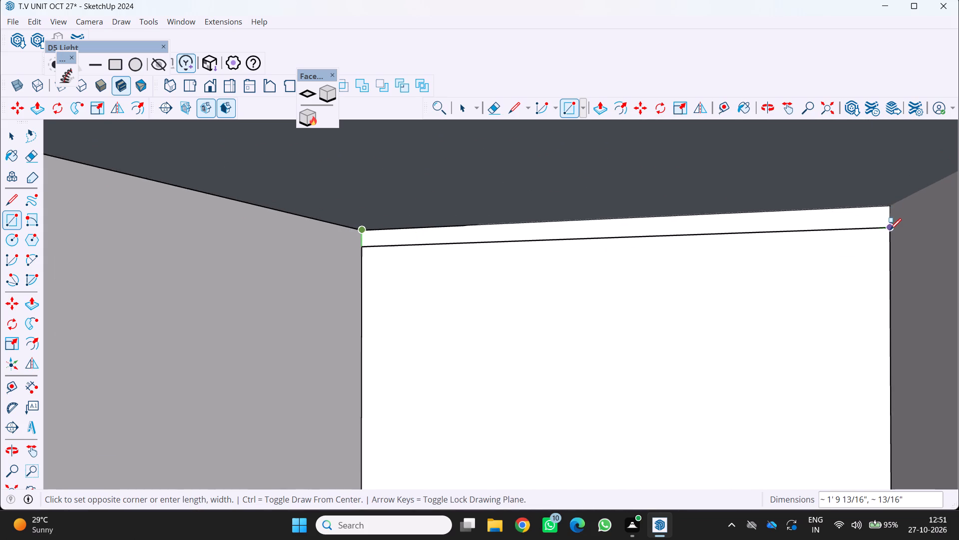
{"action": "scroll", "coordinate": [890, 229], "scroll_direction": "up", "scroll_amount": 2}
{"action": "left_click", "coordinate": [890, 226]}
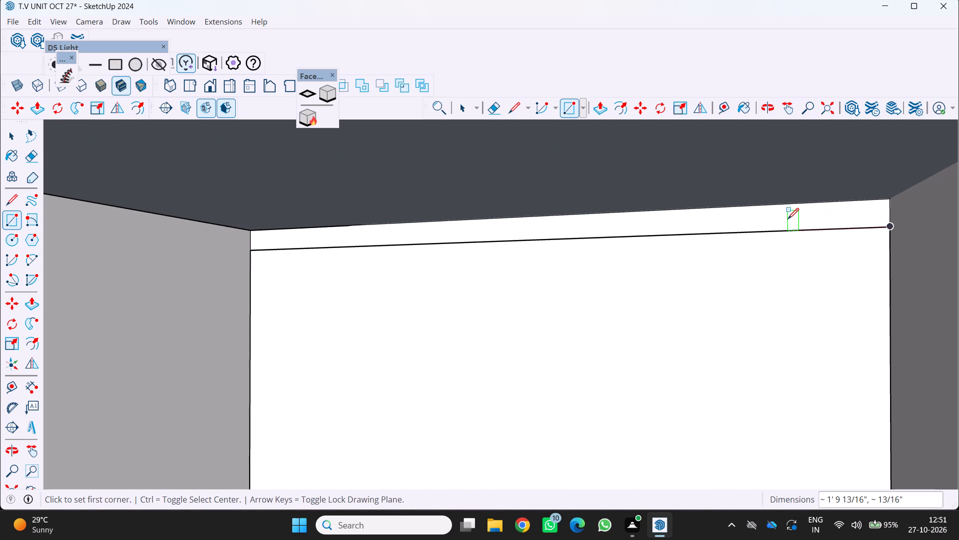
Push/Pull the thin top strip forward 1' 7 3/16" to the upper cabinet's front, forming the tall bay's top panel.
{"action": "key", "text": "p"}
{"action": "left_click_drag", "start_coordinate": [785, 211], "coordinate": [682, 250]}
{"action": "left_click_drag", "start_coordinate": [680, 220], "coordinate": [714, 200]}
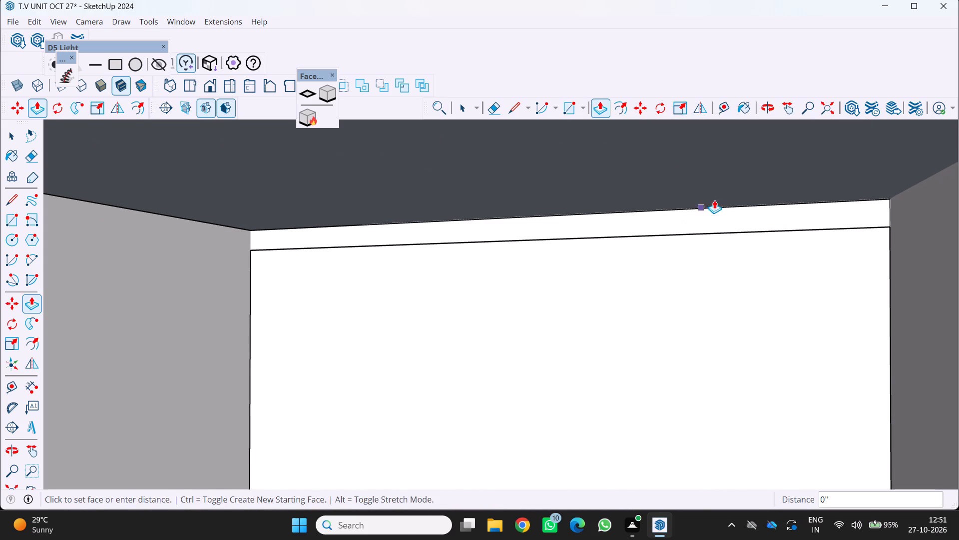
{"action": "left_click_drag", "start_coordinate": [714, 200], "coordinate": [748, 209]}
{"action": "left_click_drag", "start_coordinate": [743, 211], "coordinate": [656, 248]}
{"action": "scroll", "coordinate": [671, 211], "scroll_direction": "down", "scroll_amount": 5}
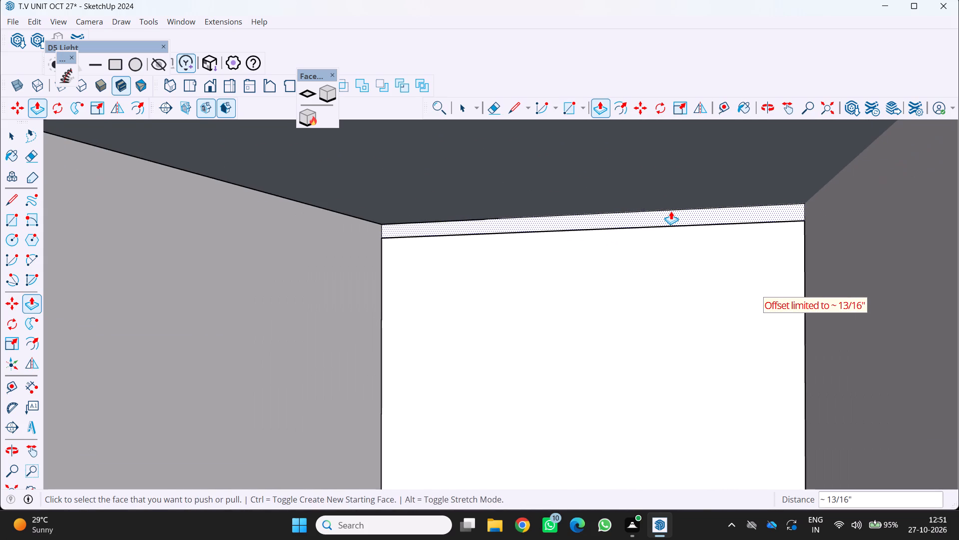
{"action": "left_click_drag", "start_coordinate": [665, 214], "coordinate": [512, 234]}
{"action": "scroll", "coordinate": [503, 230], "scroll_direction": "down", "scroll_amount": 5}
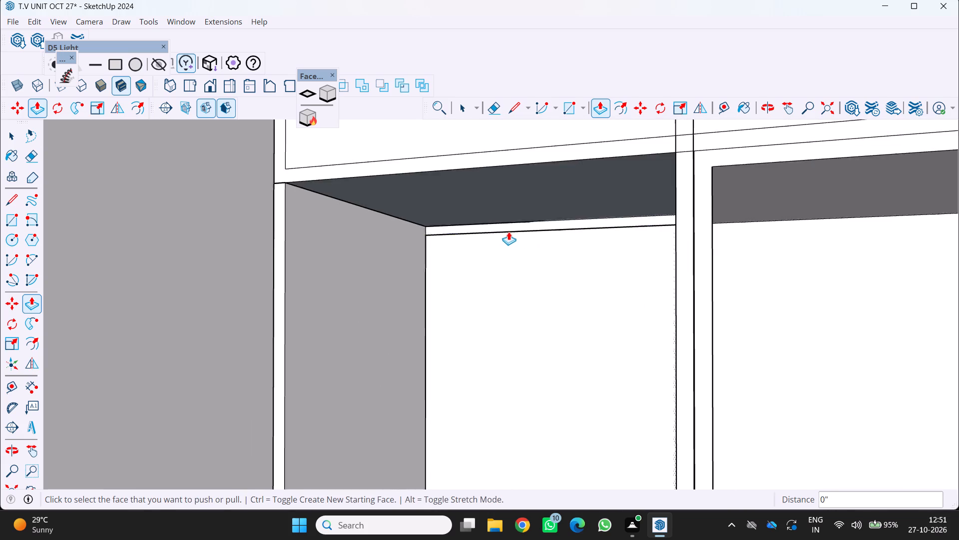
{"action": "scroll", "coordinate": [508, 231], "scroll_direction": "down", "scroll_amount": 6}
{"action": "middle_click_drag", "start_coordinate": [602, 225], "coordinate": [600, 252]}
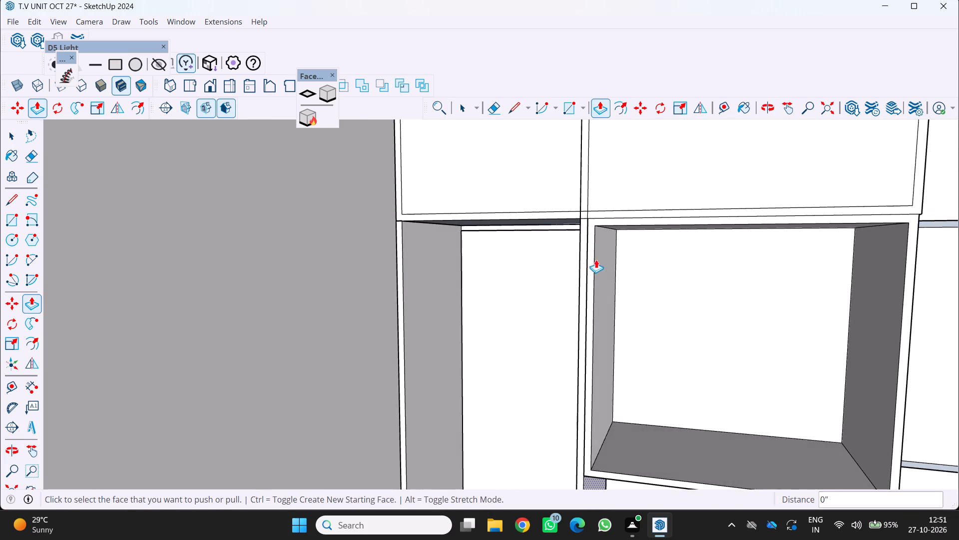
{"action": "scroll", "coordinate": [505, 241], "scroll_direction": "up", "scroll_amount": 6}
{"action": "left_click_drag", "start_coordinate": [516, 219], "coordinate": [396, 218]}
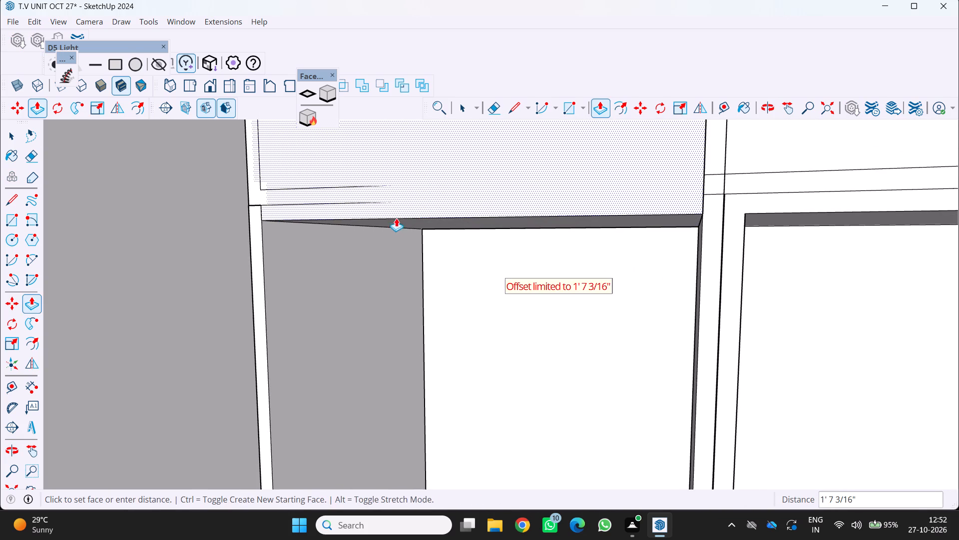
{"action": "left_click_drag", "start_coordinate": [396, 218], "coordinate": [396, 215]}
{"action": "scroll", "coordinate": [362, 199], "scroll_direction": "down", "scroll_amount": 14}
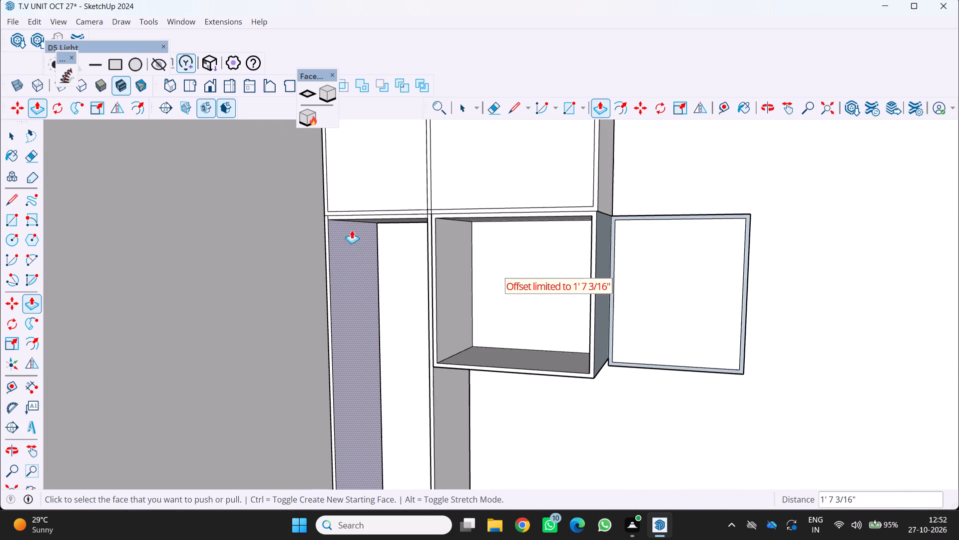
{"action": "key", "text": "space"}
{"action": "left_click", "coordinate": [229, 308]}
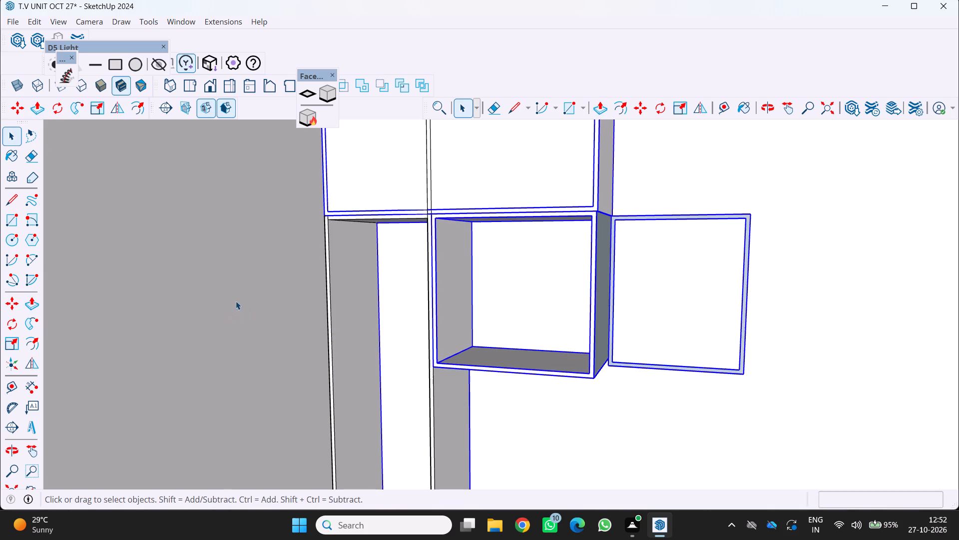
Examine the tall bay's completed frame against the upper cabinet and the table unit, with nothing selected.
{"action": "scroll", "coordinate": [236, 301], "scroll_direction": "down", "scroll_amount": 3}
{"action": "key", "text": "space"}
{"action": "scroll", "coordinate": [301, 317], "scroll_direction": "down", "scroll_amount": 5}
{"action": "scroll", "coordinate": [392, 338], "scroll_direction": "down", "scroll_amount": 1}
{"action": "middle_click_drag", "start_coordinate": [393, 338], "coordinate": [442, 312]}
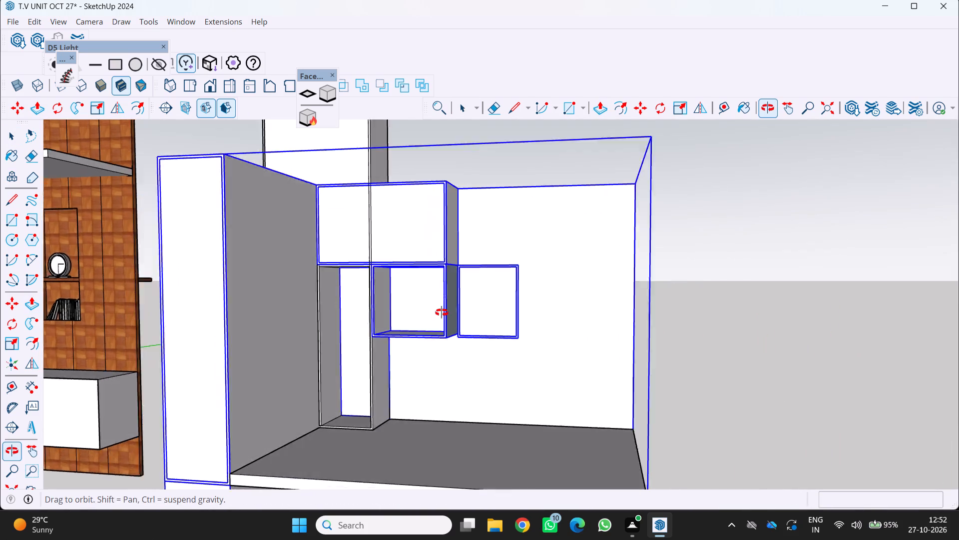
{"action": "middle_click_drag", "start_coordinate": [442, 312], "coordinate": [446, 311]}
{"action": "scroll", "coordinate": [448, 309], "scroll_direction": "down", "scroll_amount": 4}
{"action": "left_click", "coordinate": [698, 341]}
{"action": "key", "text": "space"}
{"action": "key", "text": "space"}
{"action": "left_click", "coordinate": [668, 346]}
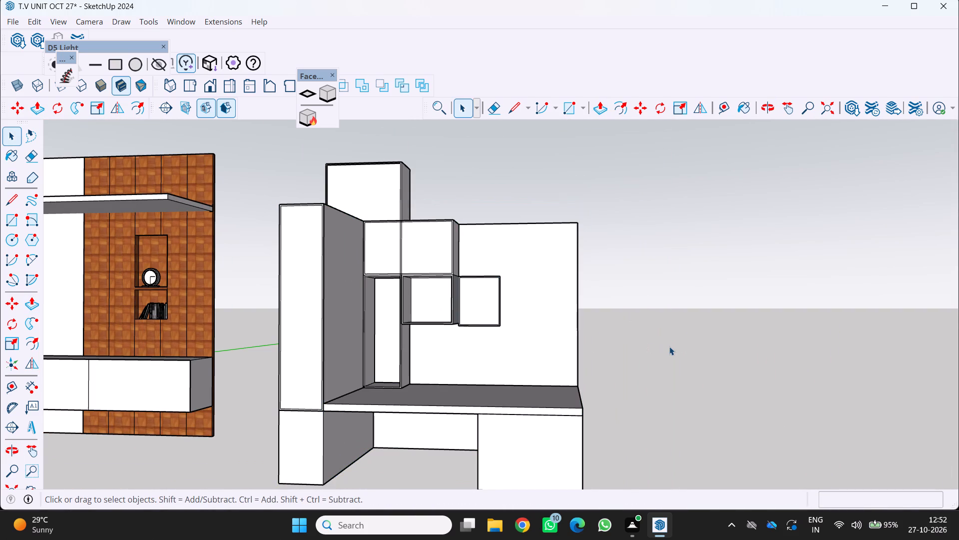
{"action": "scroll", "coordinate": [418, 294], "scroll_direction": "up", "scroll_amount": 6}
{"action": "middle_click_drag", "start_coordinate": [420, 293], "coordinate": [456, 311]}
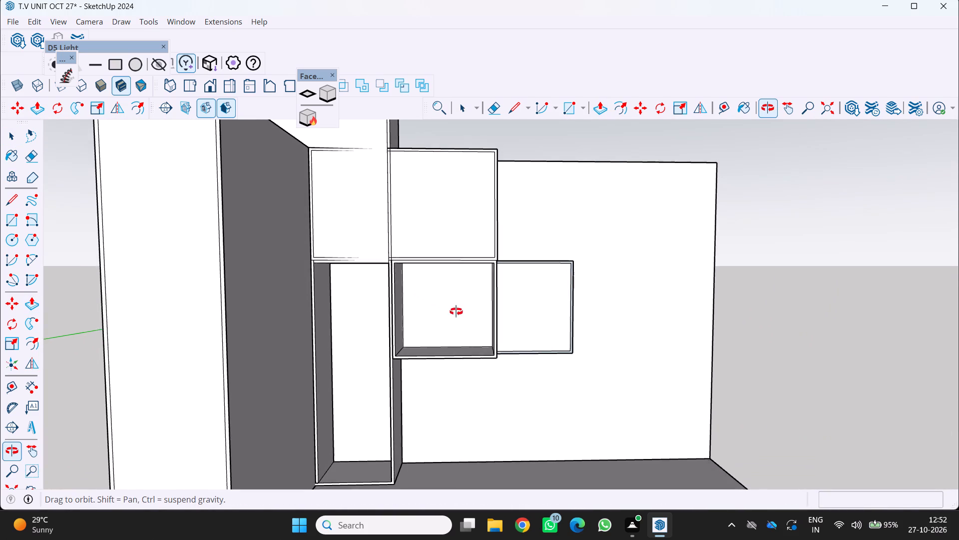
{"action": "middle_click_drag", "start_coordinate": [456, 311], "coordinate": [457, 311]}
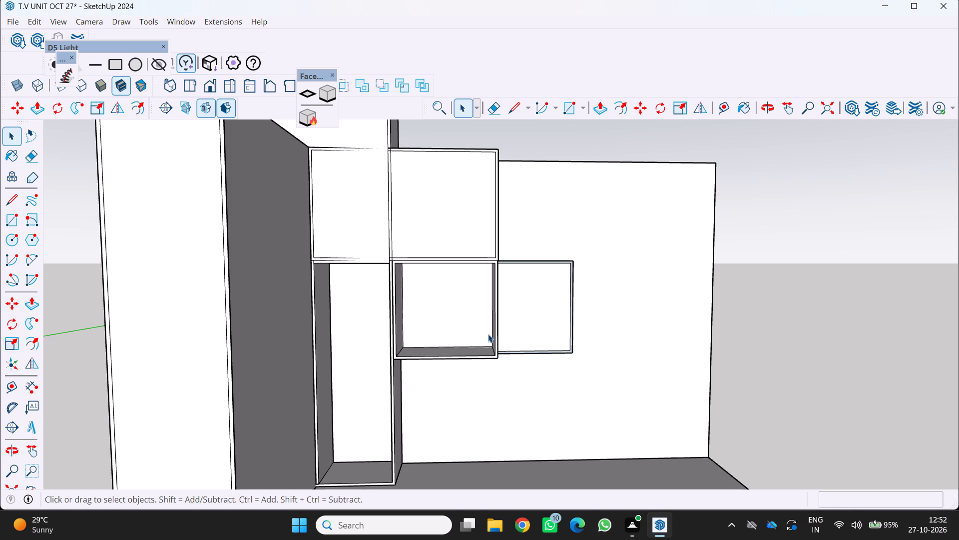
Reverse the blue-grey outer side face of the open box cabinet next to the framed rectangle on the wall.
{"action": "middle_click_drag", "start_coordinate": [507, 363], "coordinate": [422, 371]}
{"action": "scroll", "coordinate": [506, 363], "scroll_direction": "up", "scroll_amount": 1}
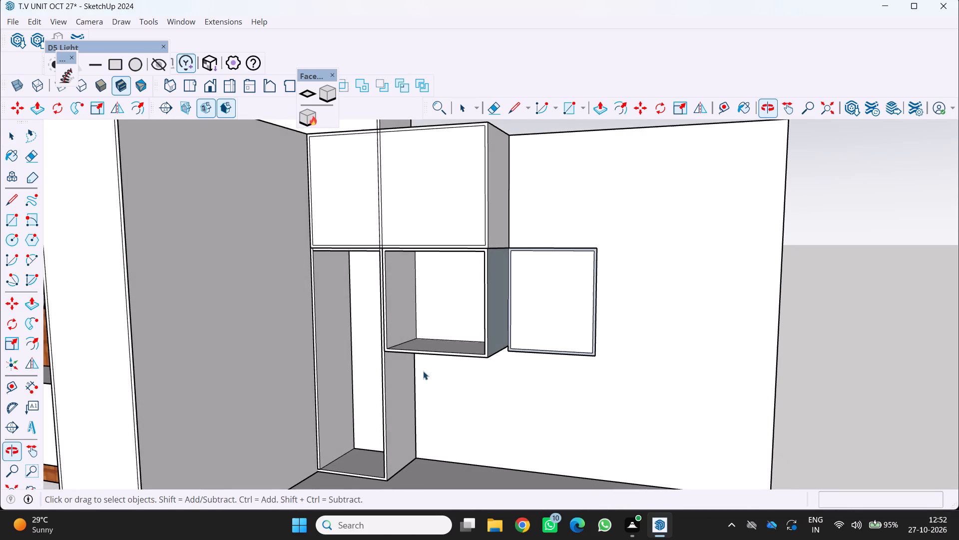
{"action": "scroll", "coordinate": [527, 314], "scroll_direction": "up", "scroll_amount": 2}
{"action": "middle_click_drag", "start_coordinate": [513, 321], "coordinate": [462, 385]}
{"action": "scroll", "coordinate": [515, 326], "scroll_direction": "up", "scroll_amount": 1}
{"action": "scroll", "coordinate": [432, 358], "scroll_direction": "up", "scroll_amount": 3}
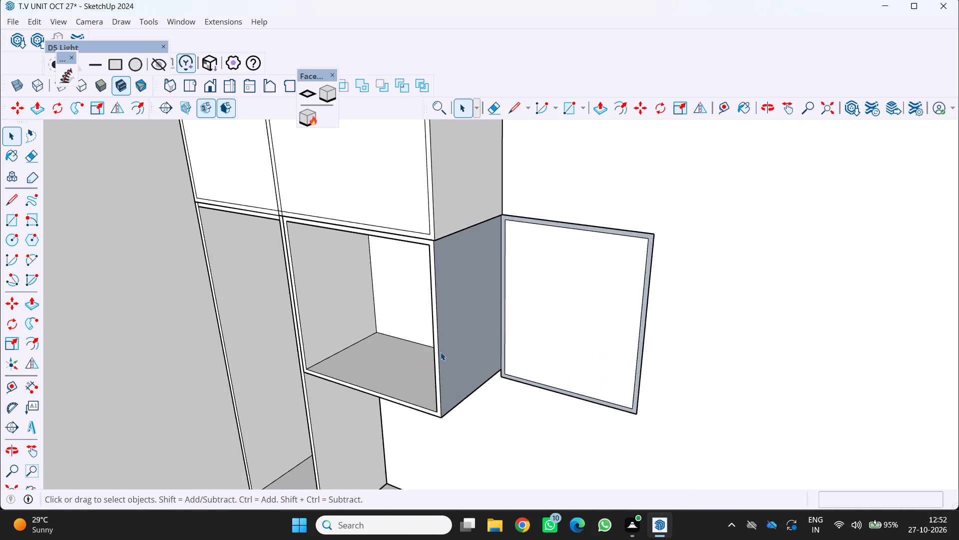
{"action": "scroll", "coordinate": [451, 349], "scroll_direction": "up", "scroll_amount": 3}
{"action": "left_click", "coordinate": [466, 326]}
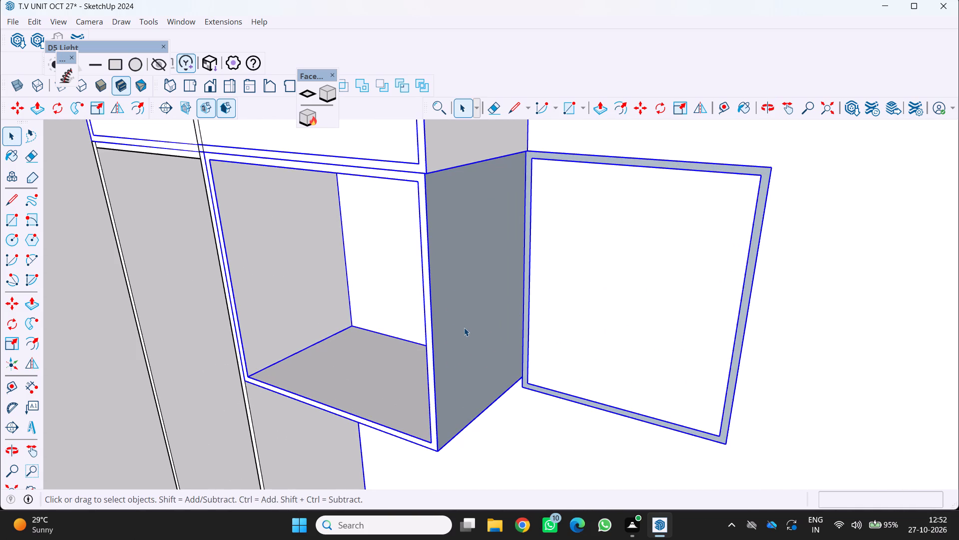
{"action": "left_click", "coordinate": [464, 327]}
{"action": "double_click", "coordinate": [463, 327]}
{"action": "left_click", "coordinate": [465, 328]}
{"action": "triple_click", "coordinate": [468, 330]}
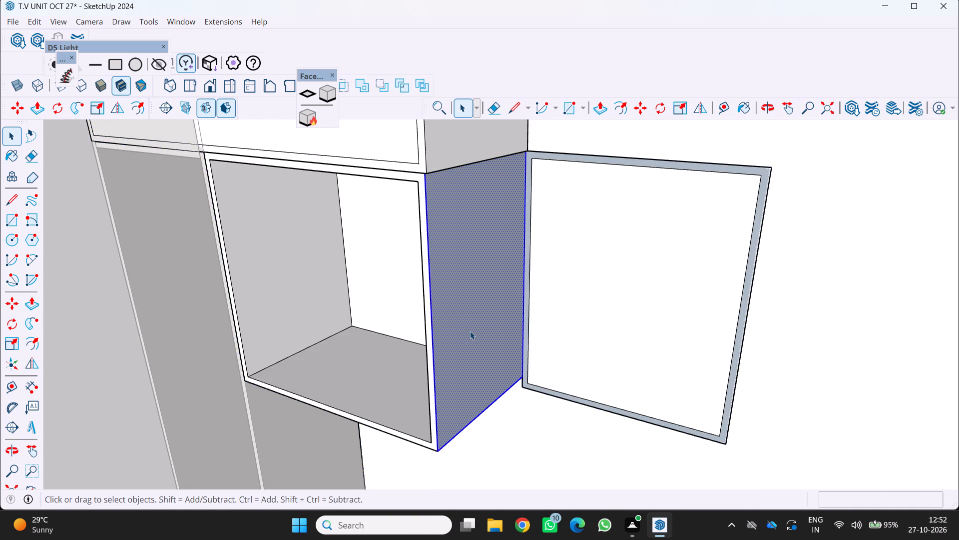
{"action": "right_click", "coordinate": [470, 331]}
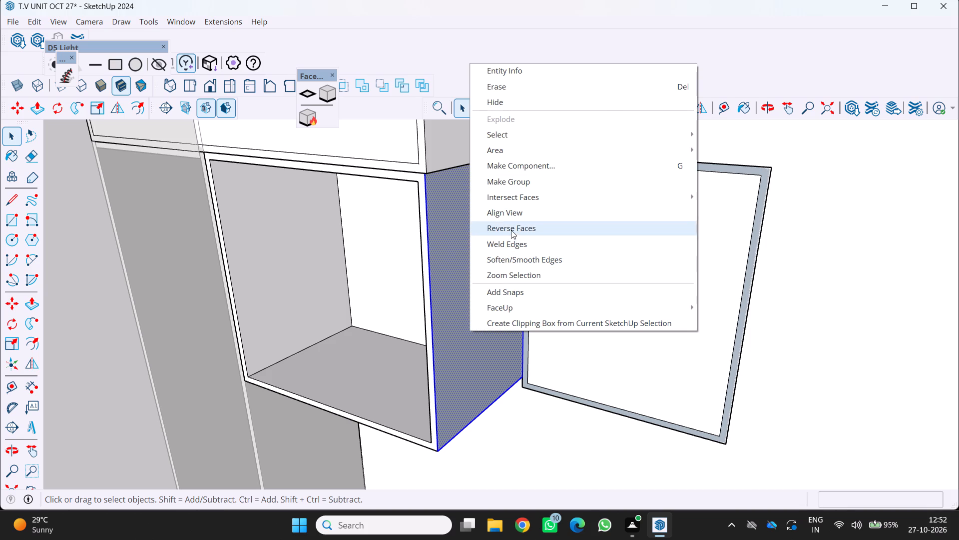
{"action": "left_click", "coordinate": [511, 230]}
Examine the framed rectangle on the back wall and where its edges meet the open cabinet's outer side.
{"action": "scroll", "coordinate": [477, 279], "scroll_direction": "down", "scroll_amount": 3}
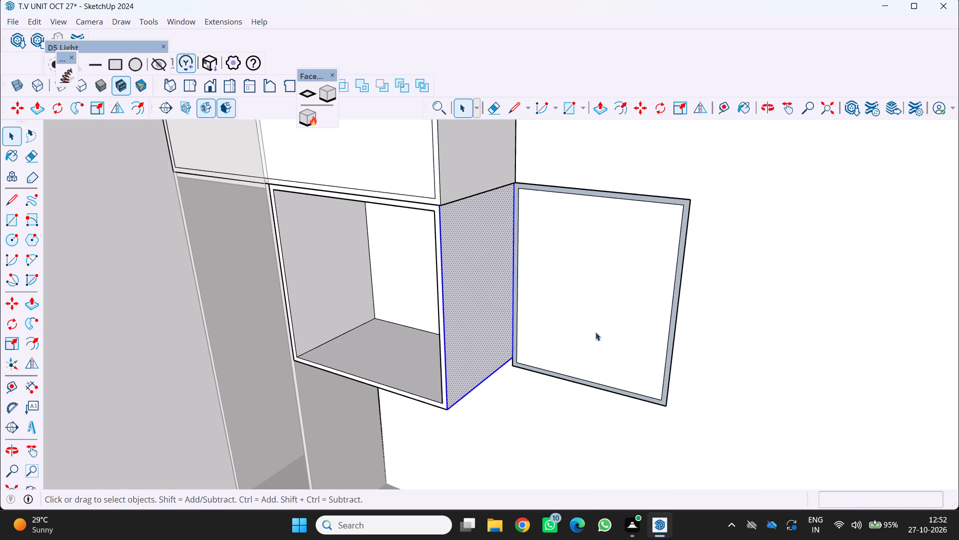
{"action": "scroll", "coordinate": [623, 267], "scroll_direction": "up", "scroll_amount": 1}
{"action": "middle_click_drag", "start_coordinate": [625, 267], "coordinate": [699, 312]}
{"action": "middle_click", "coordinate": [699, 312]}
{"action": "scroll", "coordinate": [608, 215], "scroll_direction": "up", "scroll_amount": 3}
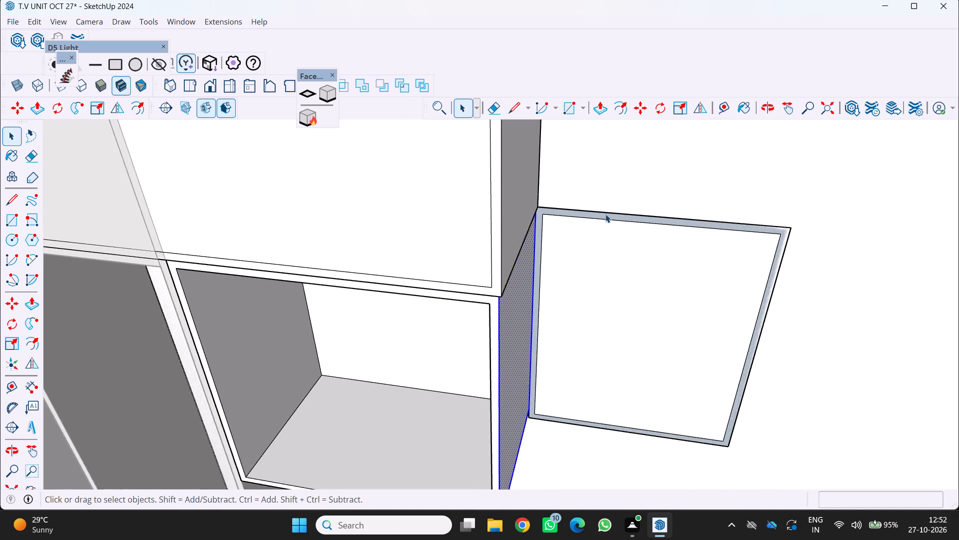
{"action": "scroll", "coordinate": [605, 214], "scroll_direction": "up", "scroll_amount": 3}
{"action": "scroll", "coordinate": [480, 199], "scroll_direction": "up", "scroll_amount": 5}
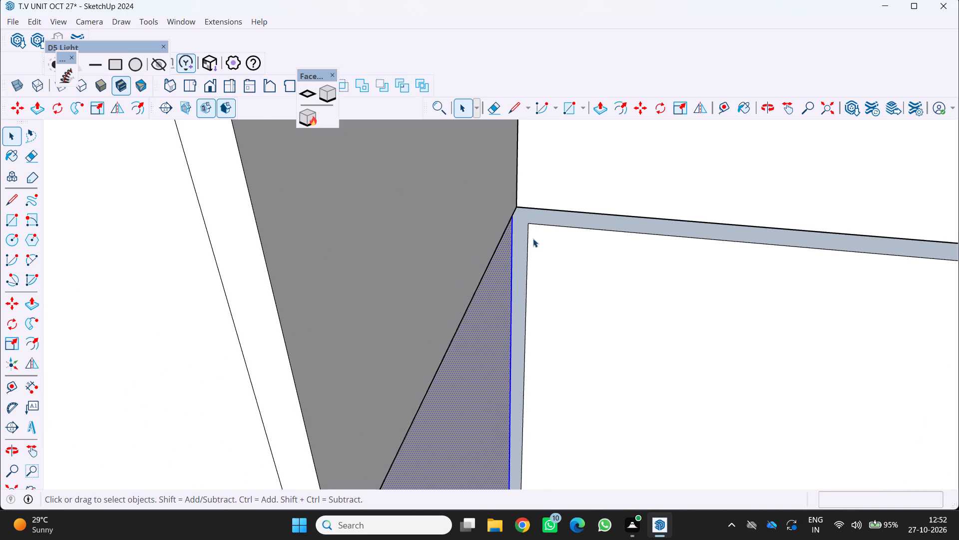
{"action": "scroll", "coordinate": [558, 255], "scroll_direction": "up", "scroll_amount": 6}
{"action": "scroll", "coordinate": [501, 202], "scroll_direction": "down", "scroll_amount": 9}
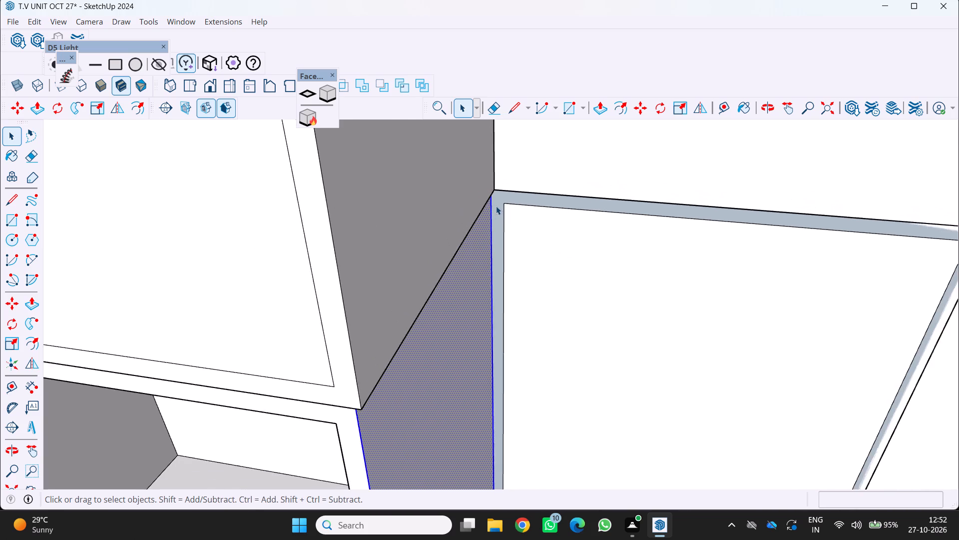
{"action": "scroll", "coordinate": [499, 219], "scroll_direction": "down", "scroll_amount": 14}
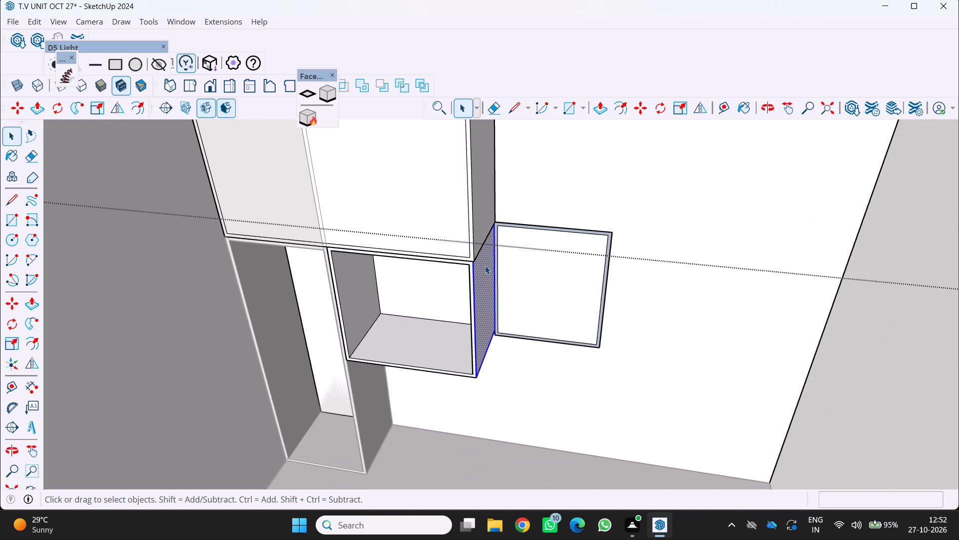
{"action": "middle_click_drag", "start_coordinate": [301, 397], "coordinate": [358, 326]}
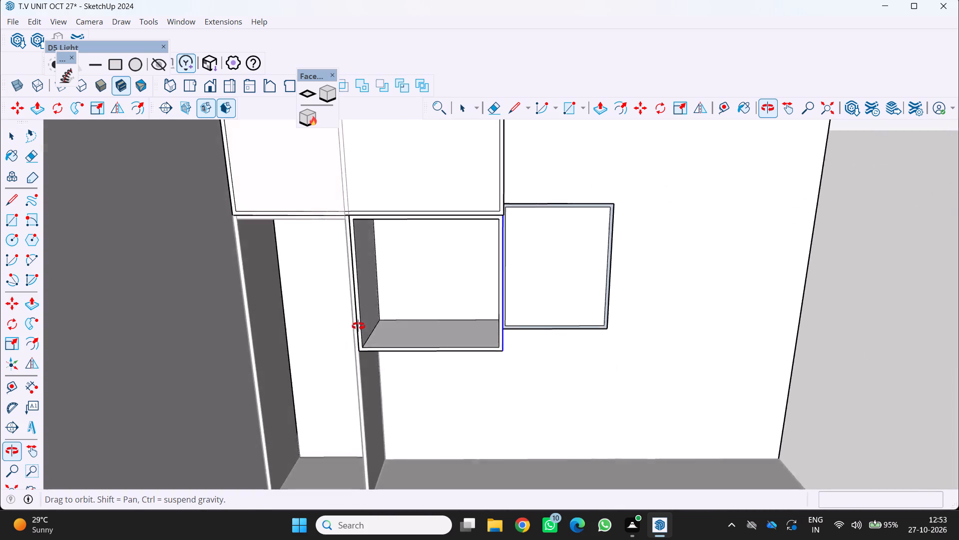
{"action": "middle_click_drag", "start_coordinate": [358, 326], "coordinate": [382, 310]}
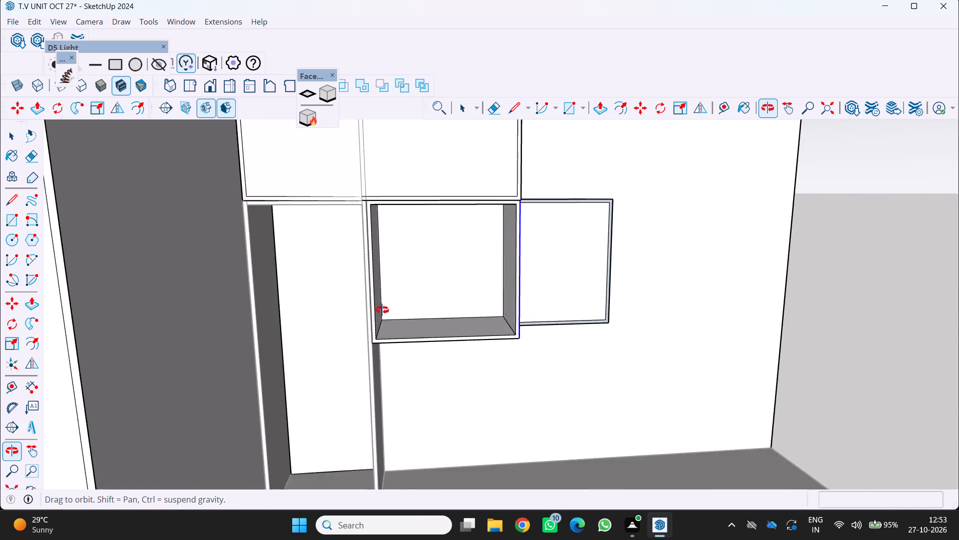
{"action": "middle_click_drag", "start_coordinate": [382, 310], "coordinate": [373, 314]}
{"action": "middle_click", "coordinate": [371, 314]}
{"action": "middle_click", "coordinate": [371, 314]}
{"action": "middle_click", "coordinate": [371, 314]}
{"action": "scroll", "coordinate": [356, 317], "scroll_direction": "down", "scroll_amount": 8}
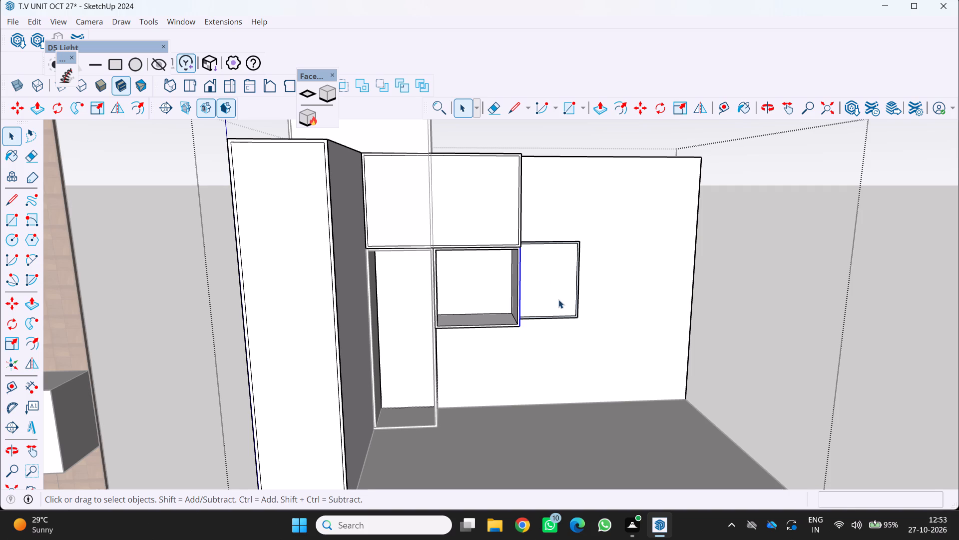
{"action": "scroll", "coordinate": [561, 251], "scroll_direction": "up", "scroll_amount": 3}
{"action": "middle_click_drag", "start_coordinate": [551, 249], "coordinate": [421, 293]}
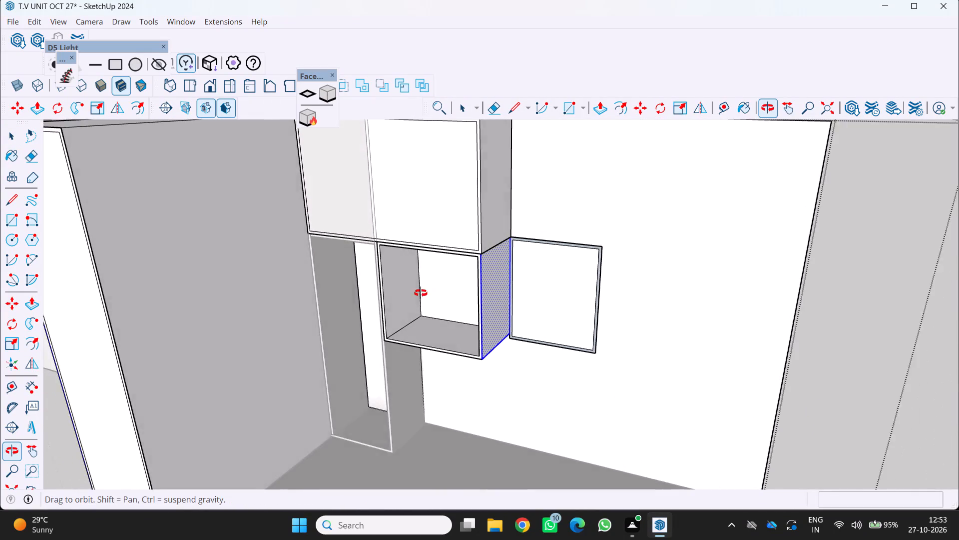
{"action": "middle_click_drag", "start_coordinate": [421, 293], "coordinate": [419, 294]}
{"action": "scroll", "coordinate": [552, 252], "scroll_direction": "up", "scroll_amount": 5}
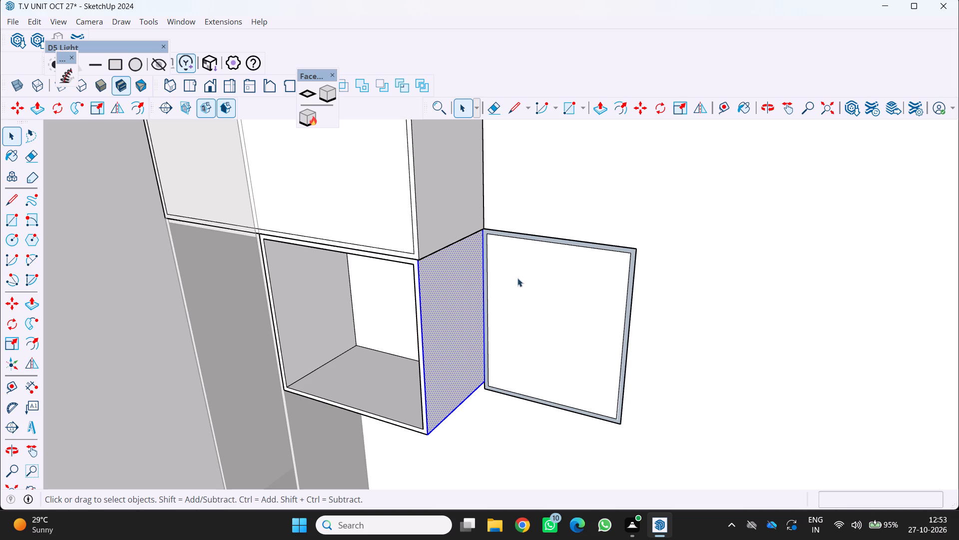
{"action": "scroll", "coordinate": [525, 251], "scroll_direction": "up", "scroll_amount": 3}
{"action": "middle_click_drag", "start_coordinate": [471, 230], "coordinate": [507, 232]}
{"action": "scroll", "coordinate": [473, 230], "scroll_direction": "up", "scroll_amount": 1}
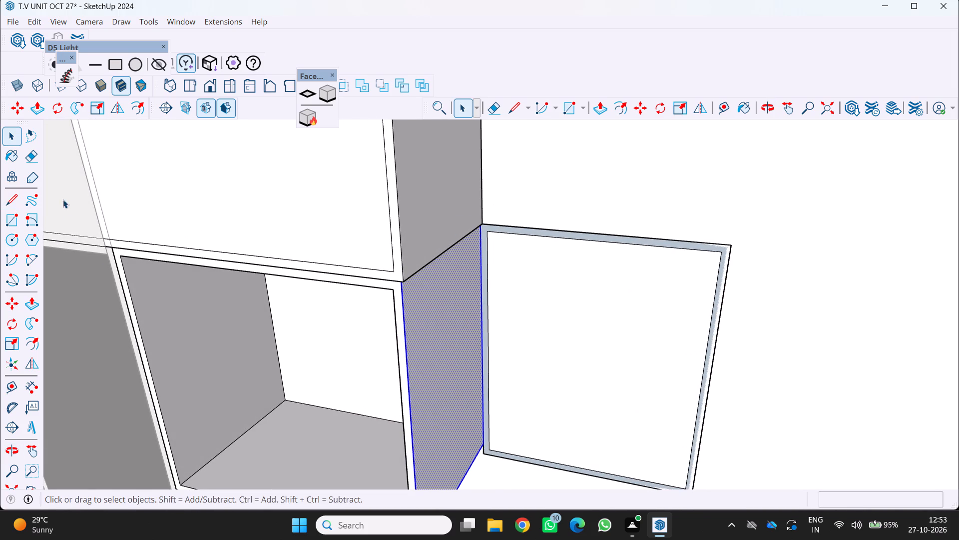
{"action": "scroll", "coordinate": [381, 214], "scroll_direction": "down", "scroll_amount": 3}
{"action": "scroll", "coordinate": [542, 257], "scroll_direction": "down", "scroll_amount": 1}
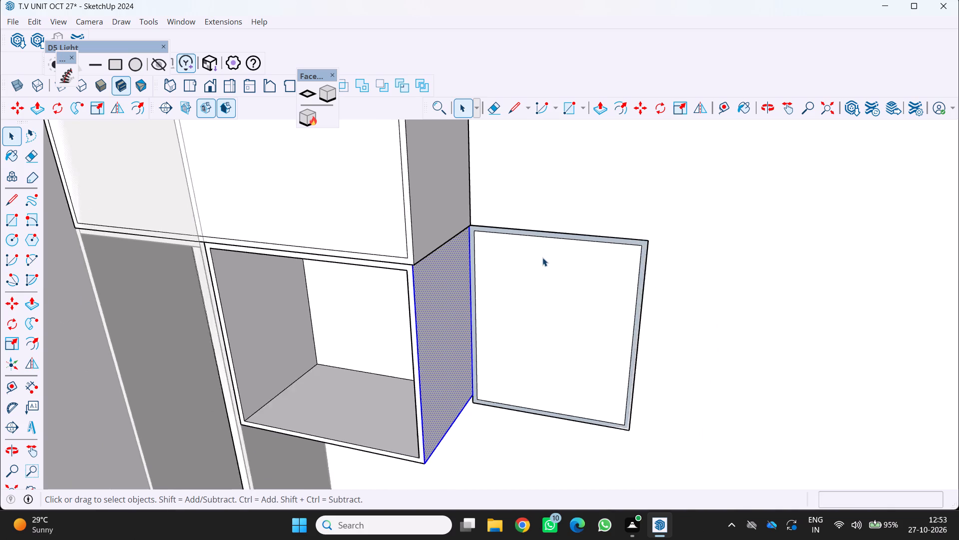
{"action": "scroll", "coordinate": [542, 257], "scroll_direction": "down", "scroll_amount": 2}
{"action": "middle_click_drag", "start_coordinate": [549, 248], "coordinate": [573, 235]}
{"action": "middle_click", "coordinate": [573, 235]}
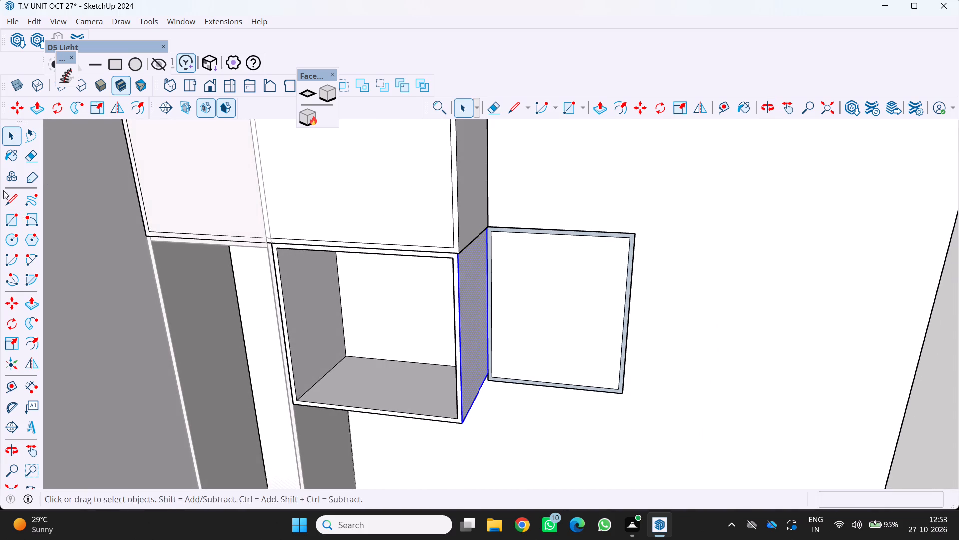
Erase all edges of the framed rectangle's two nested outlines on the back wall beside the open cabinet.
{"action": "left_click", "coordinate": [32, 156]}
{"action": "scroll", "coordinate": [538, 232], "scroll_direction": "up", "scroll_amount": 2}
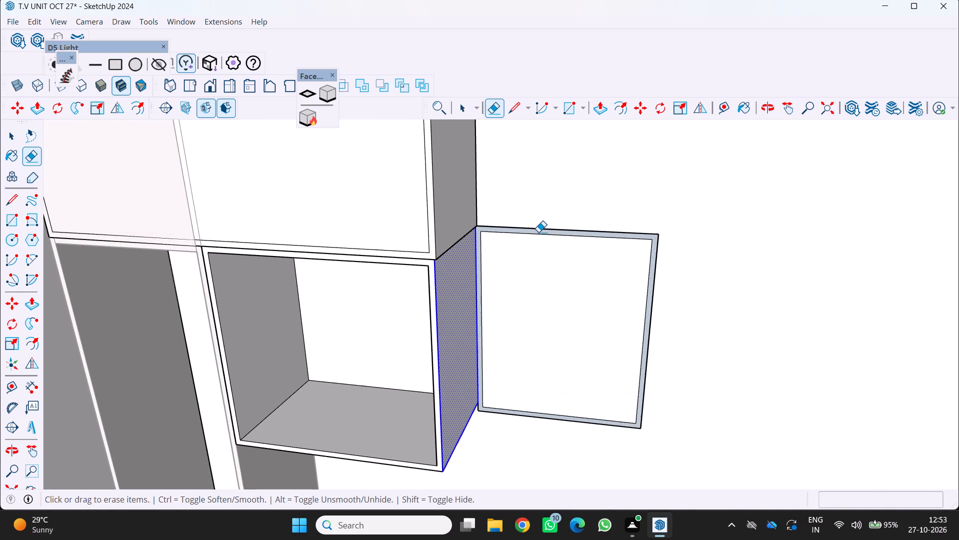
{"action": "left_click", "coordinate": [538, 229]}
{"action": "left_click", "coordinate": [536, 234]}
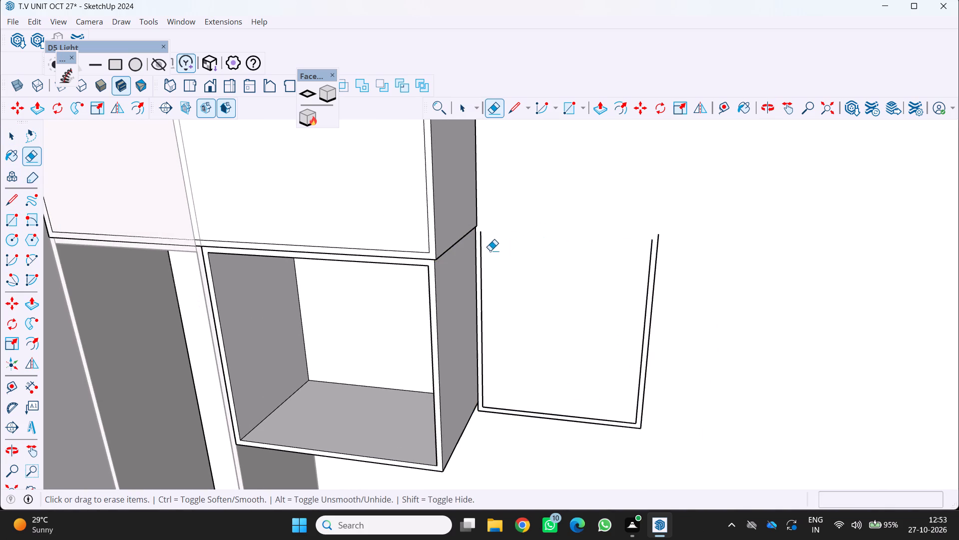
{"action": "left_click", "coordinate": [481, 243]}
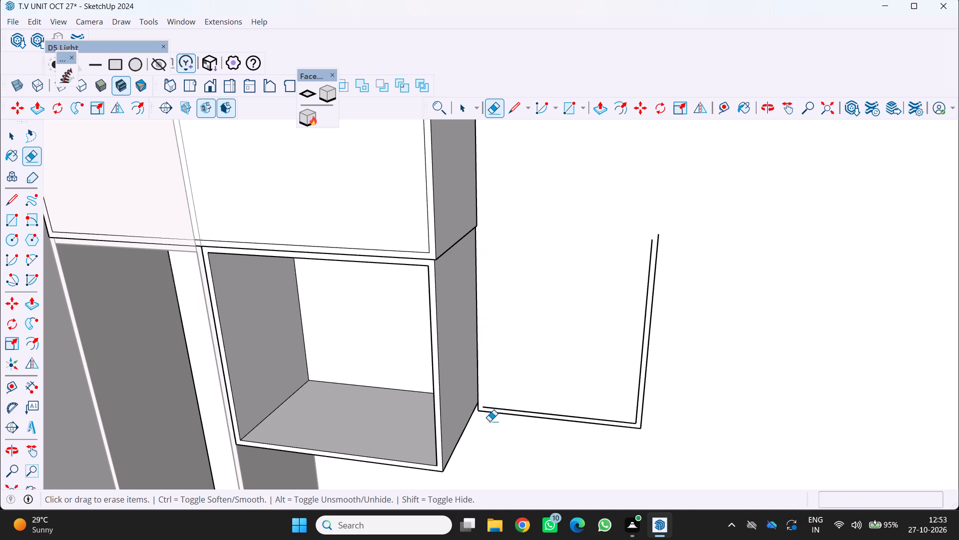
{"action": "left_click", "coordinate": [488, 414]}
{"action": "left_click", "coordinate": [488, 413]}
{"action": "left_click", "coordinate": [487, 412]}
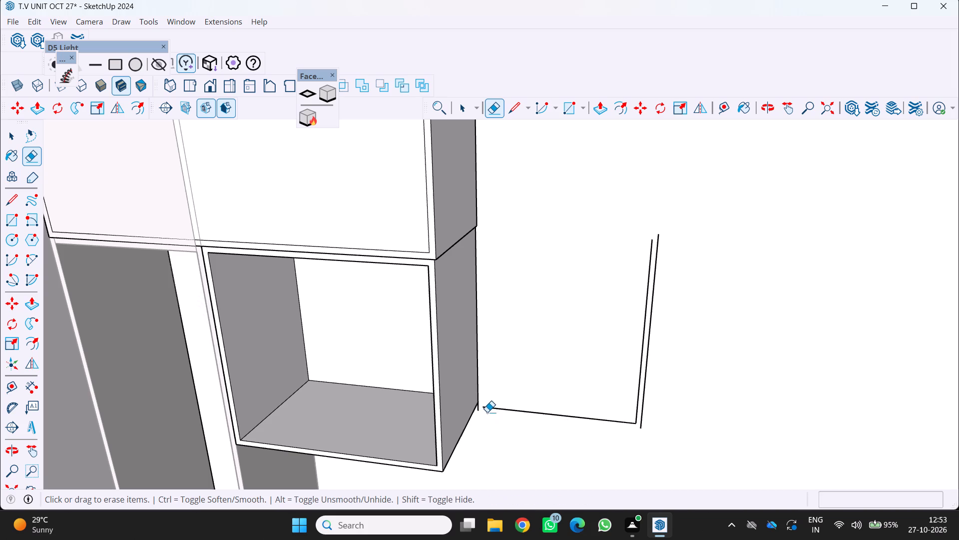
{"action": "scroll", "coordinate": [487, 414], "scroll_direction": "up", "scroll_amount": 10}
{"action": "left_click", "coordinate": [475, 403]}
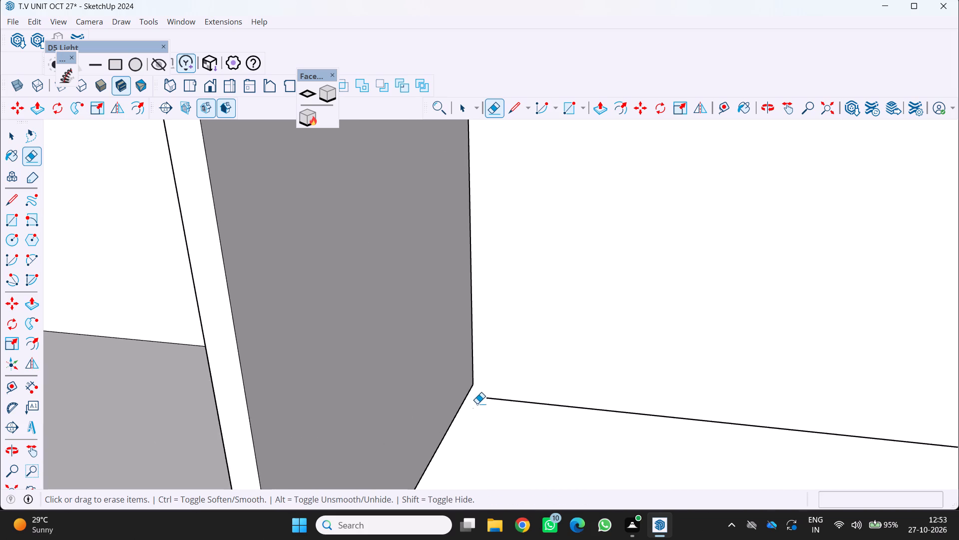
{"action": "left_click", "coordinate": [508, 400]}
{"action": "scroll", "coordinate": [508, 399], "scroll_direction": "down", "scroll_amount": 5}
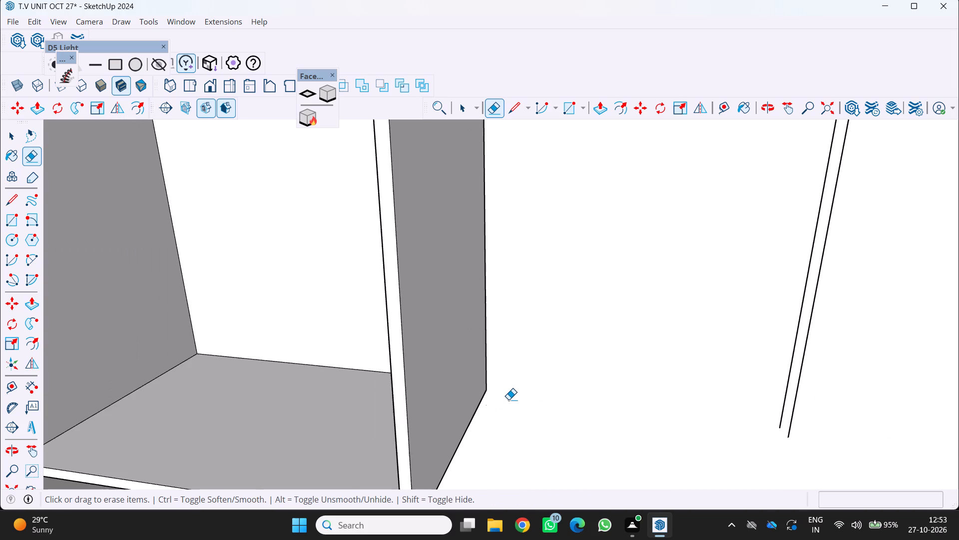
{"action": "scroll", "coordinate": [508, 399], "scroll_direction": "down", "scroll_amount": 3}
{"action": "scroll", "coordinate": [617, 412], "scroll_direction": "down", "scroll_amount": 5}
{"action": "scroll", "coordinate": [655, 381], "scroll_direction": "up", "scroll_amount": 4}
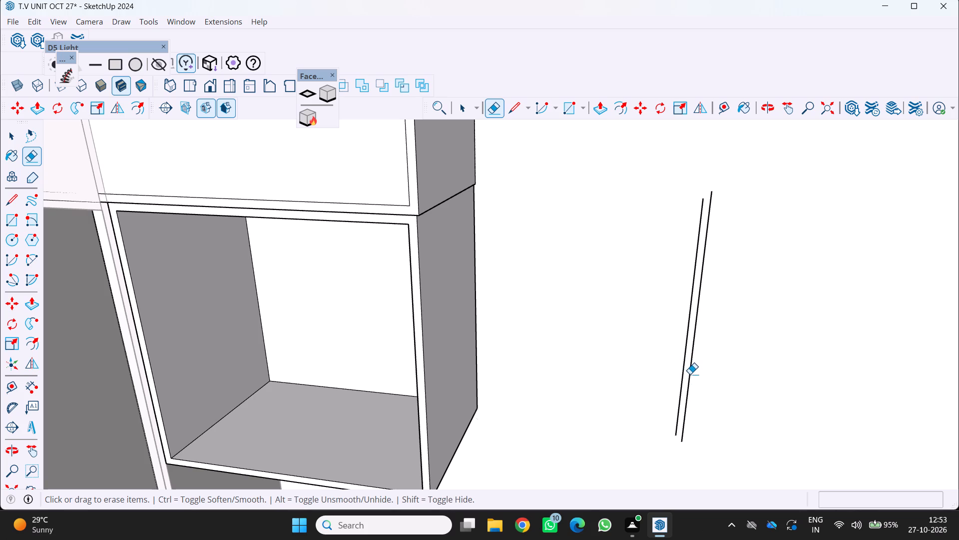
{"action": "left_click", "coordinate": [690, 374]}
{"action": "left_click", "coordinate": [682, 367]}
{"action": "scroll", "coordinate": [682, 374], "scroll_direction": "down", "scroll_amount": 4}
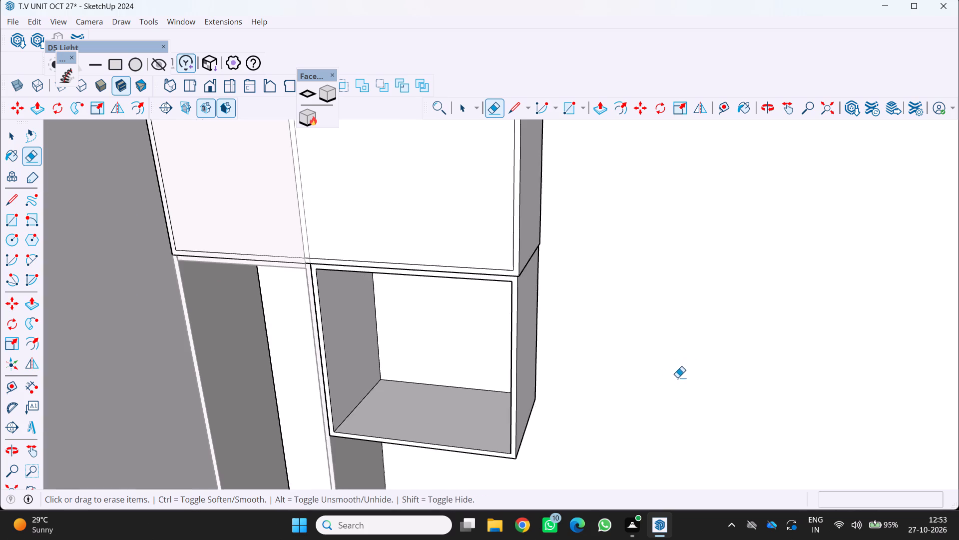
Draw a rectangle about 1' 8 3/8" by 2' 5 3/8" on the back wall, starting at the open cabinet's rear upper outer corner.
{"action": "middle_click_drag", "start_coordinate": [632, 356], "coordinate": [630, 331]}
{"action": "scroll", "coordinate": [630, 331], "scroll_direction": "down", "scroll_amount": 7}
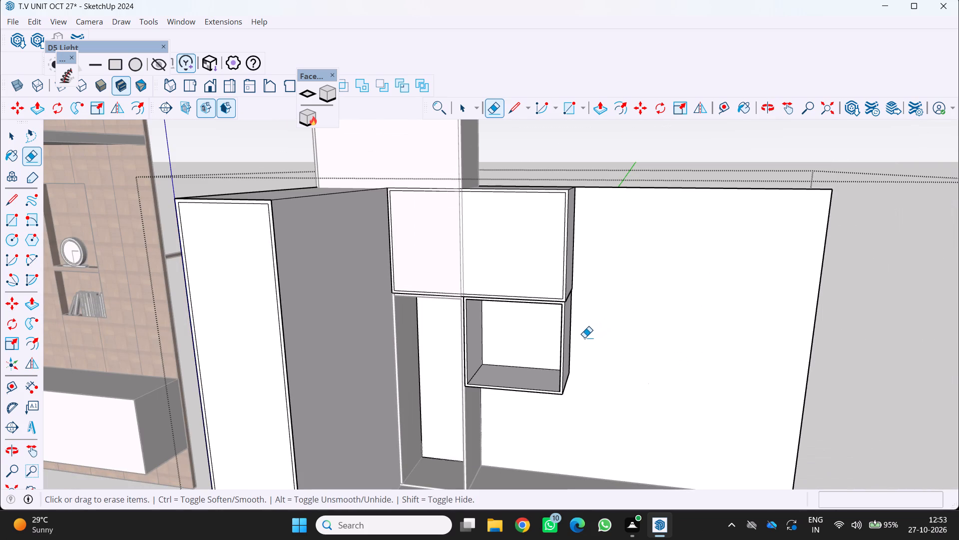
{"action": "scroll", "coordinate": [555, 340], "scroll_direction": "down", "scroll_amount": 1}
{"action": "middle_click_drag", "start_coordinate": [541, 330], "coordinate": [532, 317]}
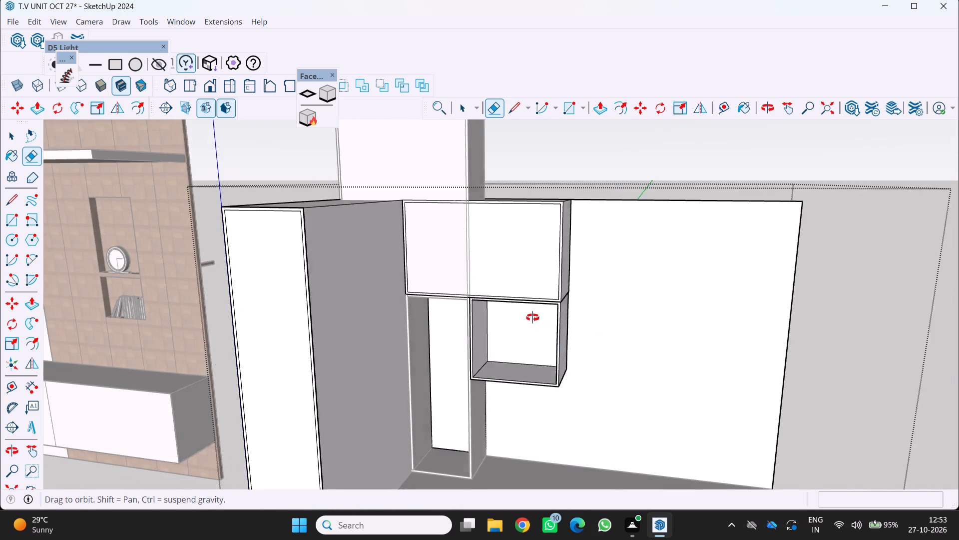
{"action": "middle_click_drag", "start_coordinate": [532, 317], "coordinate": [520, 279]}
{"action": "middle_click", "coordinate": [520, 278]}
{"action": "scroll", "coordinate": [539, 275], "scroll_direction": "up", "scroll_amount": 5}
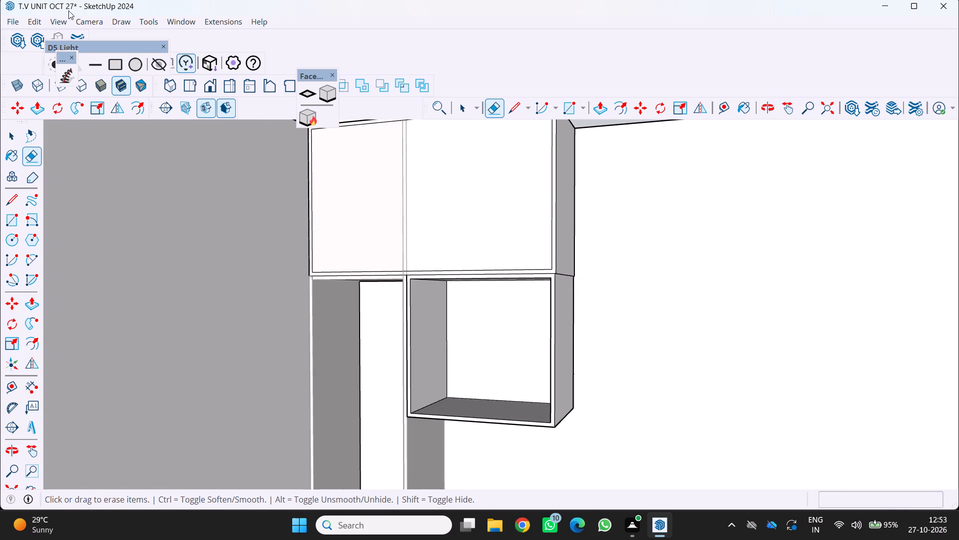
{"action": "left_click_drag", "start_coordinate": [10, 219], "coordinate": [15, 222]}
{"action": "scroll", "coordinate": [559, 319], "scroll_direction": "up", "scroll_amount": 6}
{"action": "scroll", "coordinate": [574, 258], "scroll_direction": "up", "scroll_amount": 2}
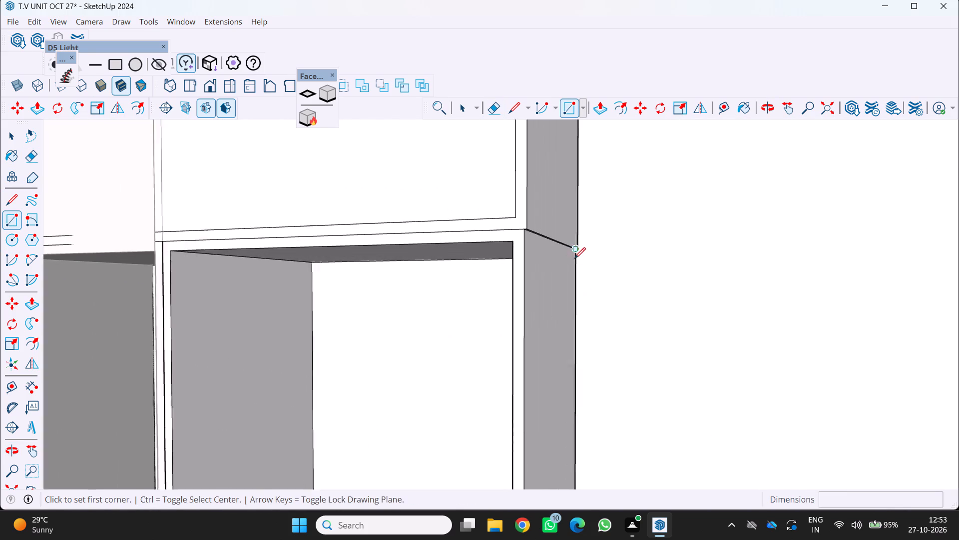
{"action": "scroll", "coordinate": [574, 258], "scroll_direction": "up", "scroll_amount": 17}
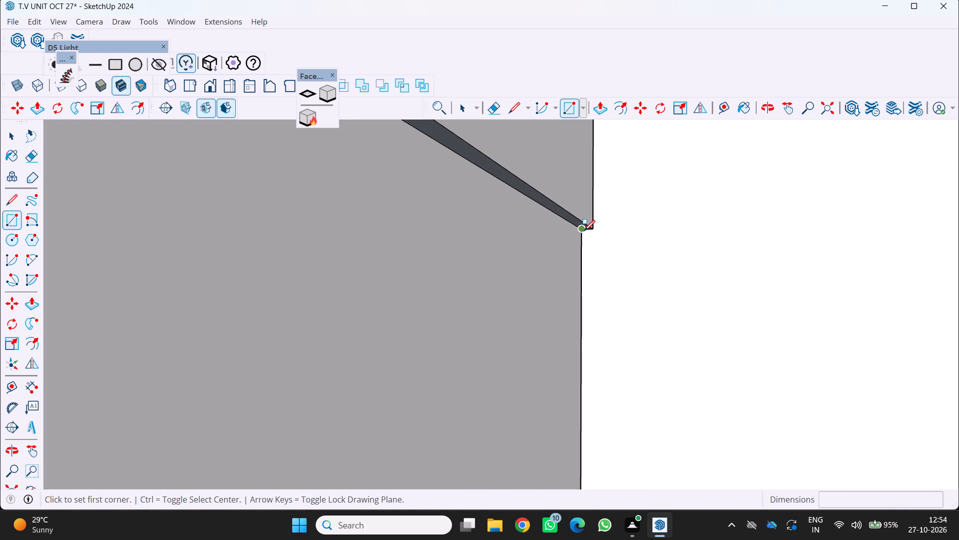
{"action": "left_click", "coordinate": [584, 231]}
{"action": "scroll", "coordinate": [584, 231], "scroll_direction": "down", "scroll_amount": 11}
{"action": "scroll", "coordinate": [593, 264], "scroll_direction": "down", "scroll_amount": 19}
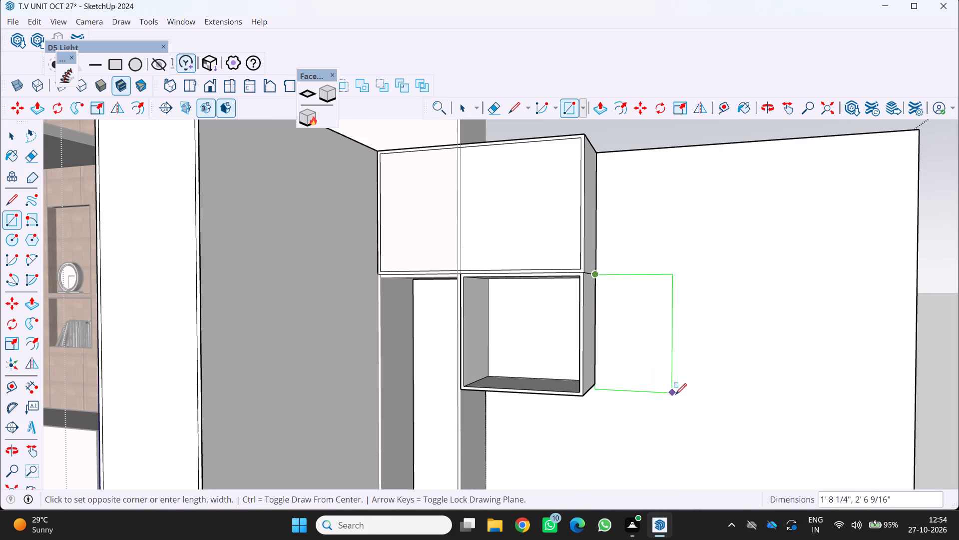
{"action": "left_click", "coordinate": [675, 389]}
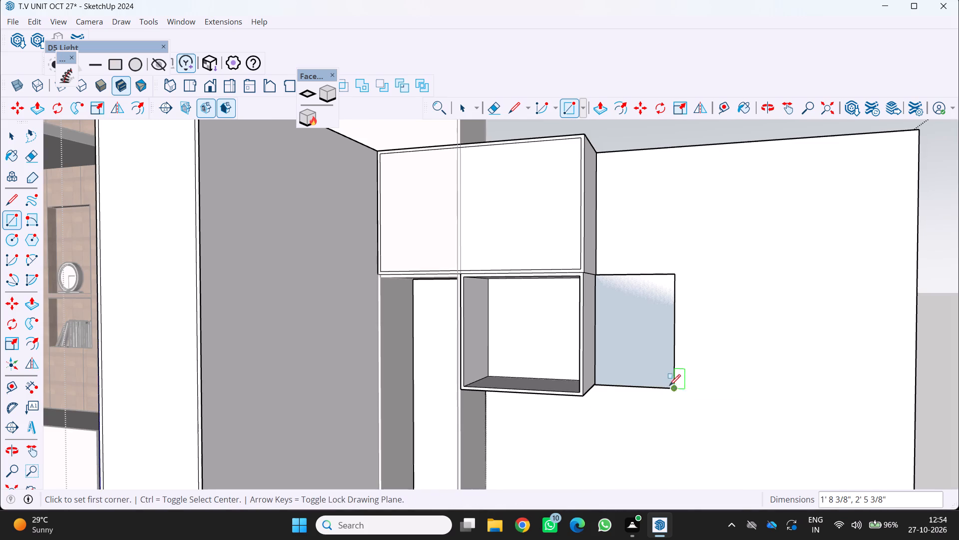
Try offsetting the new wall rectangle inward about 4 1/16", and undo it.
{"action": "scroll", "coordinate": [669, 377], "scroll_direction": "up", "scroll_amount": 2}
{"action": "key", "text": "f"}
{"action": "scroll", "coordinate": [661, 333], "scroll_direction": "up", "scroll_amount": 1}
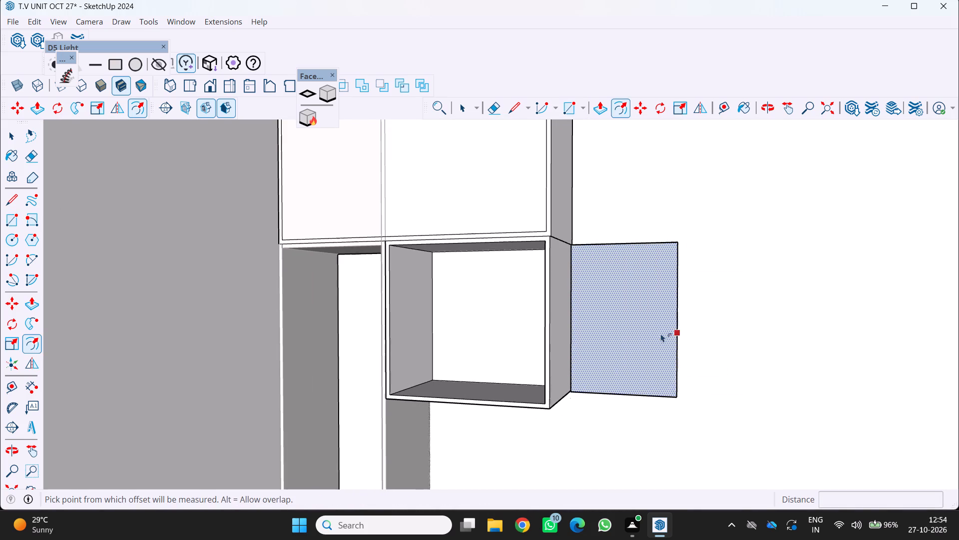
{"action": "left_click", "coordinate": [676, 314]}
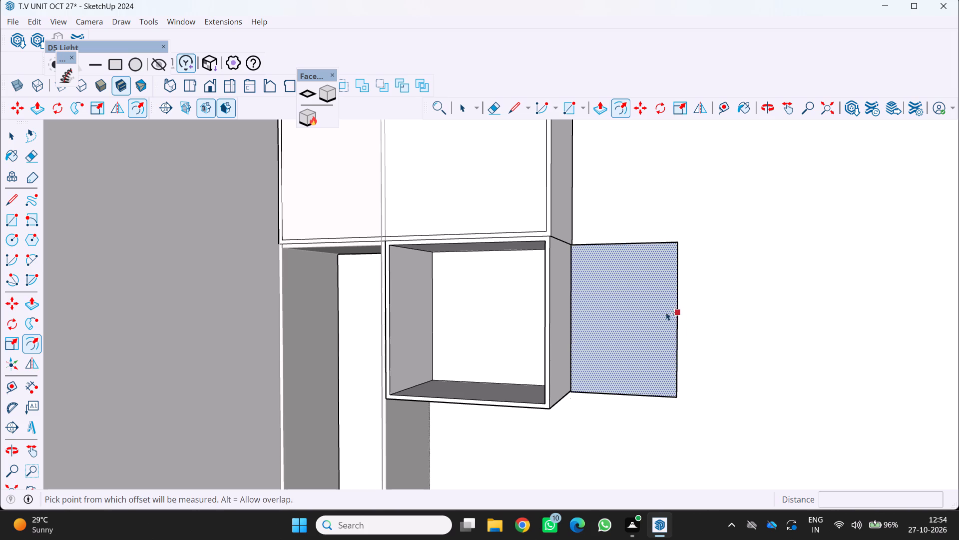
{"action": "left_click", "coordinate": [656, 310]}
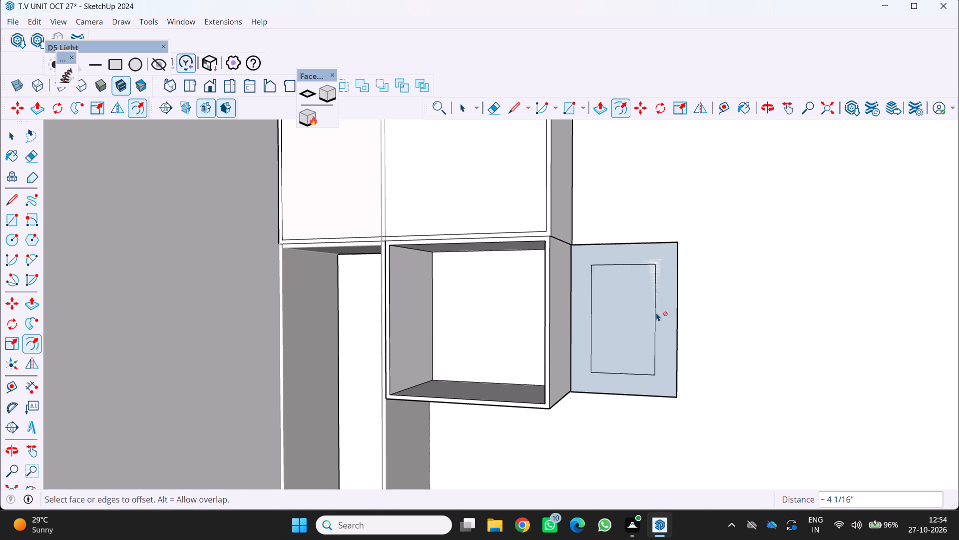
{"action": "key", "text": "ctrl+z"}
Offset the new wall rectangle's outline inward by 20 mm.
{"action": "left_click_drag", "start_coordinate": [677, 316], "coordinate": [659, 314]}
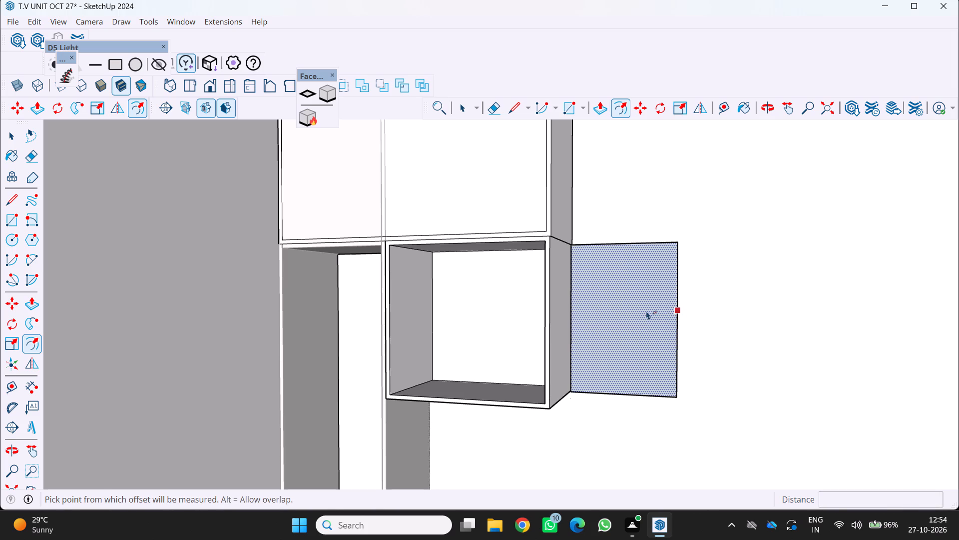
{"action": "left_click_drag", "start_coordinate": [646, 311], "coordinate": [672, 313]}
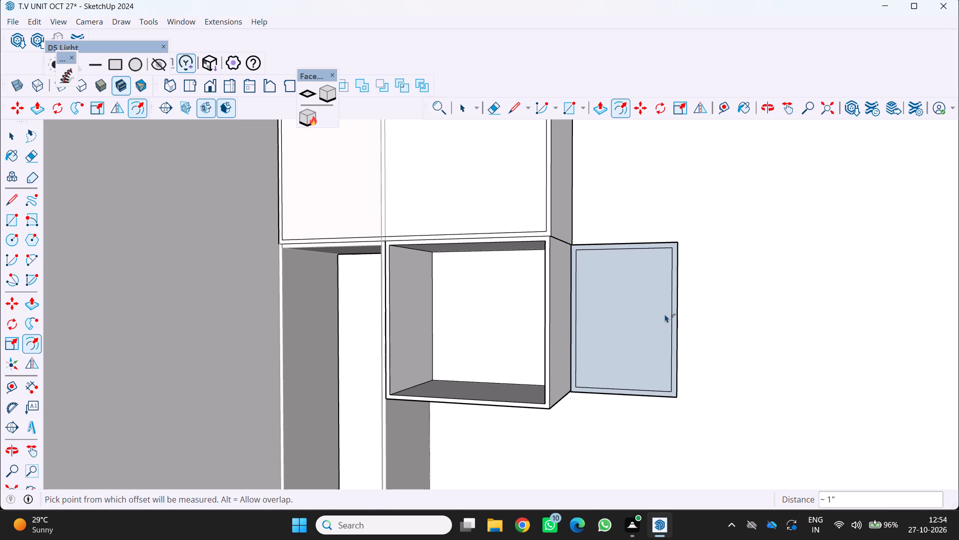
{"action": "key", "text": "2"}
{"action": "type", "text": "0MM"}
{"action": "key", "text": "Return"}
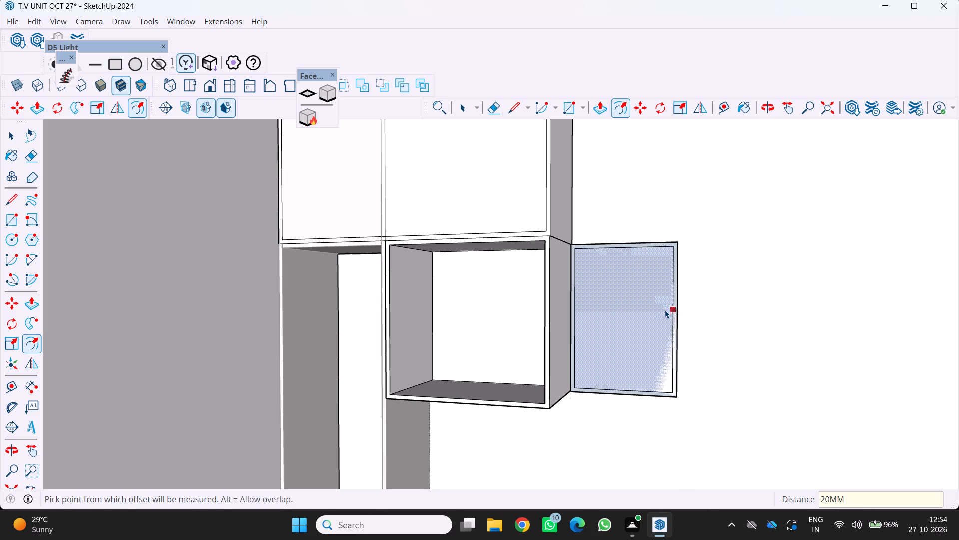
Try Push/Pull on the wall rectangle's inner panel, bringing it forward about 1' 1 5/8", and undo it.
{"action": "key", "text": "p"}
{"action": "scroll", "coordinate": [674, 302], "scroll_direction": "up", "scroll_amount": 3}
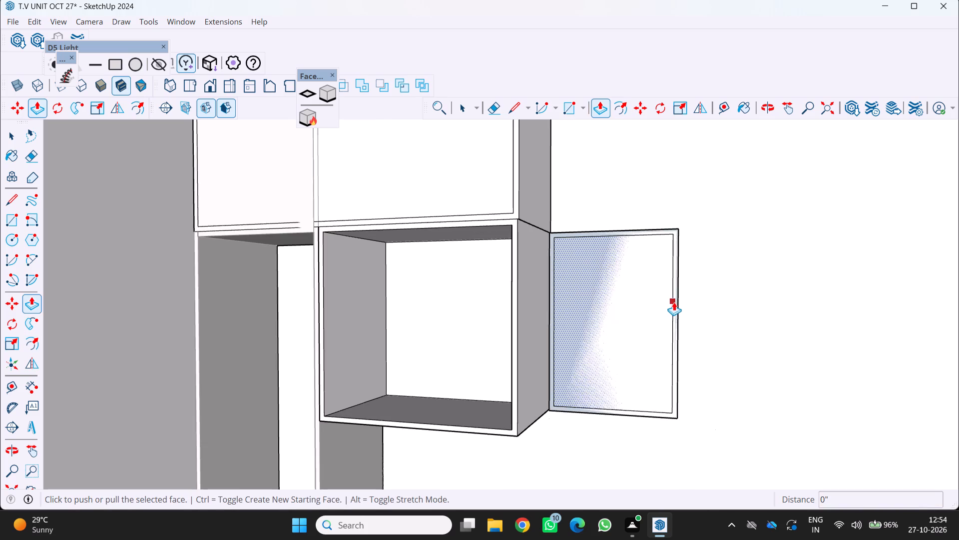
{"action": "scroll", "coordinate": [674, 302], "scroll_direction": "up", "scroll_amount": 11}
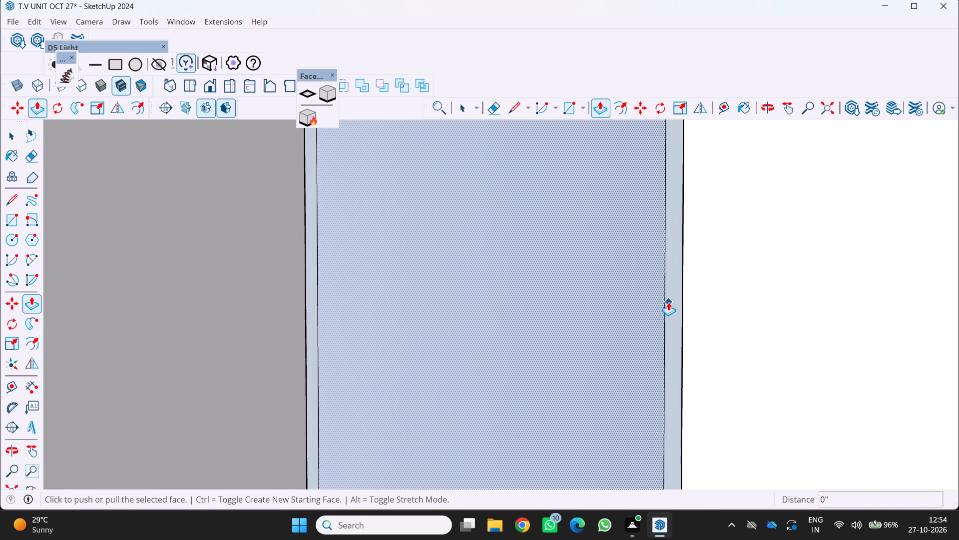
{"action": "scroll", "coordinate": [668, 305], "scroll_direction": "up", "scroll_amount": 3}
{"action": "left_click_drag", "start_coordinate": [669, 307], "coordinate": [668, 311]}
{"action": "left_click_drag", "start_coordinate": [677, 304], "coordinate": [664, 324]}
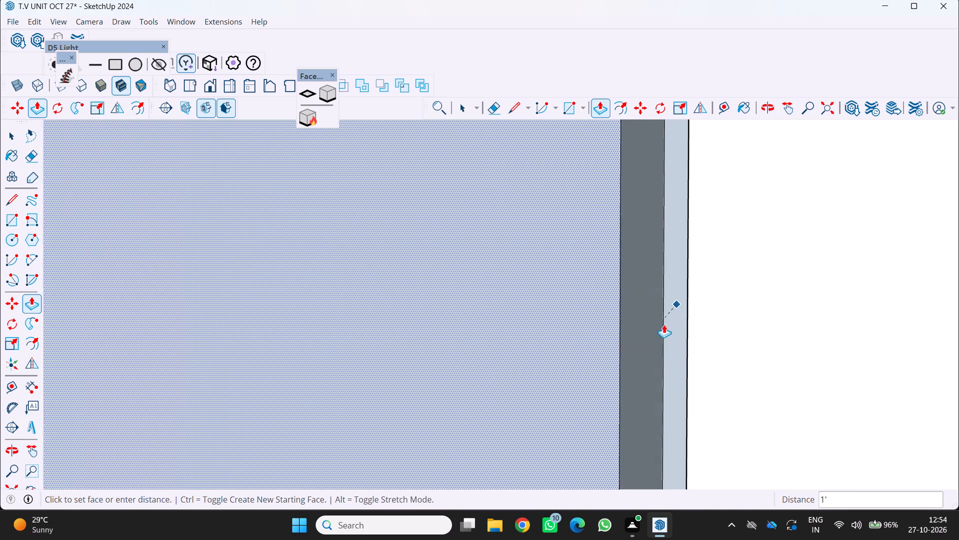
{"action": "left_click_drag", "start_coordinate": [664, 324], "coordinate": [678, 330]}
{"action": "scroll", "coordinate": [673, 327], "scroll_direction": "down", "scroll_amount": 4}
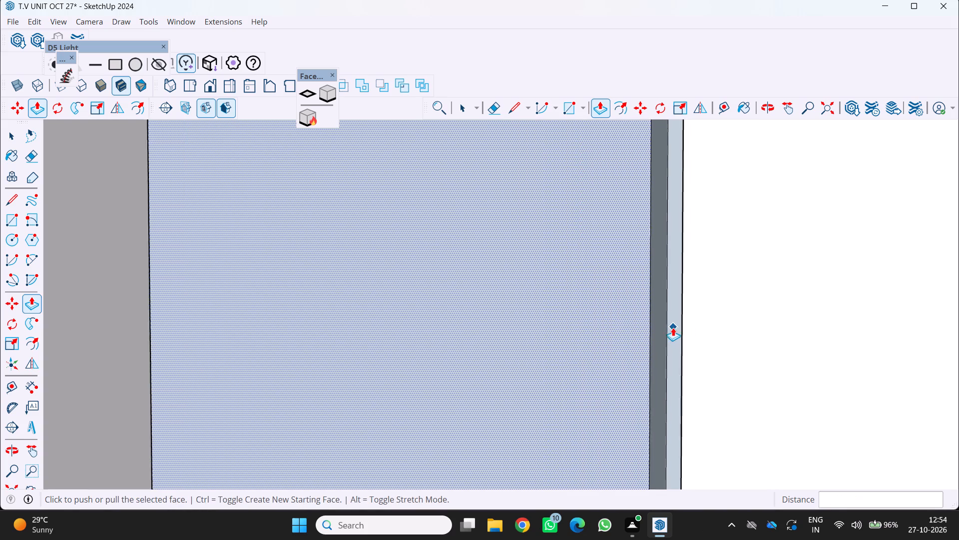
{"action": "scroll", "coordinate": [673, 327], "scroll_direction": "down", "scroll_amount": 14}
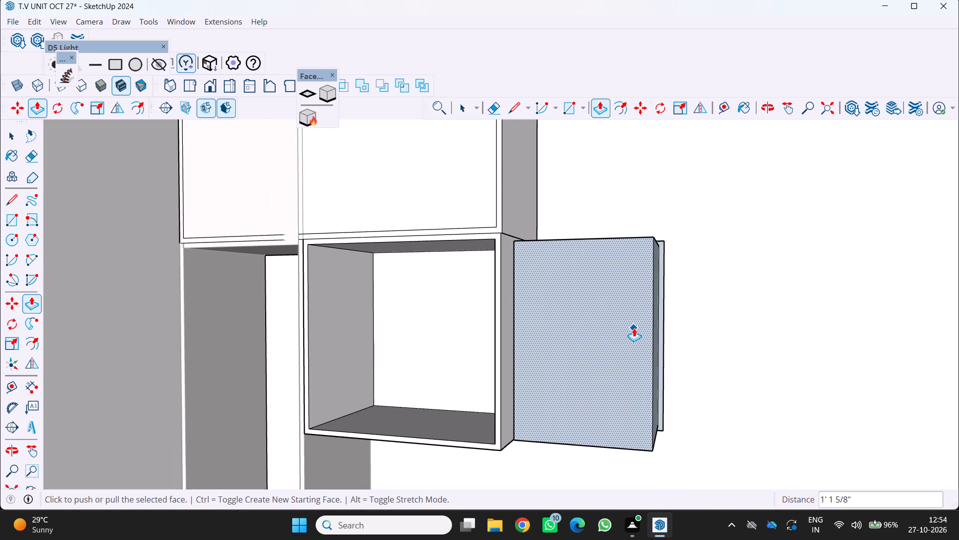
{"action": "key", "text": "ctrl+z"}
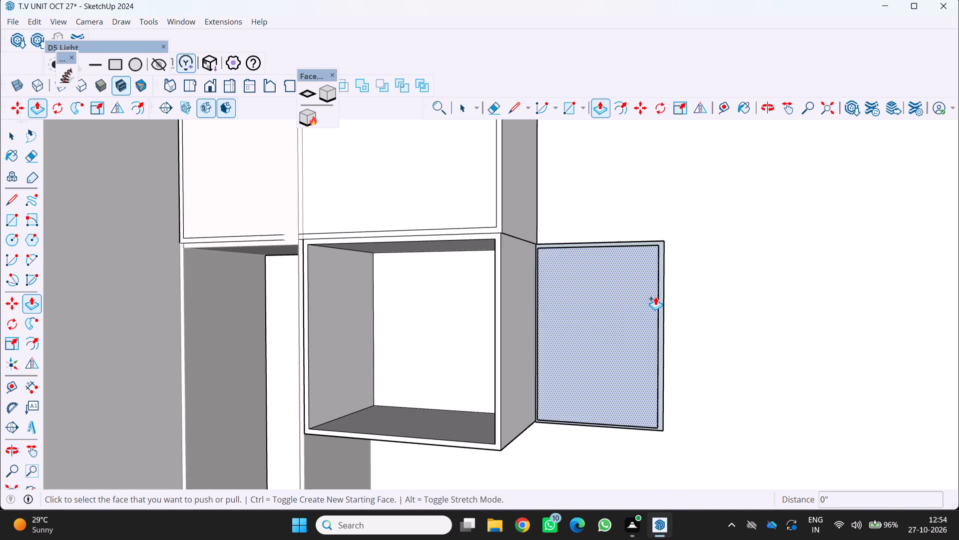
Push/Pull the wall rectangle's thin border forward about 2' 3 7/8" to form an open box beside the cabinet.
{"action": "scroll", "coordinate": [658, 297], "scroll_direction": "up", "scroll_amount": 6}
{"action": "left_click_drag", "start_coordinate": [660, 299], "coordinate": [639, 311]}
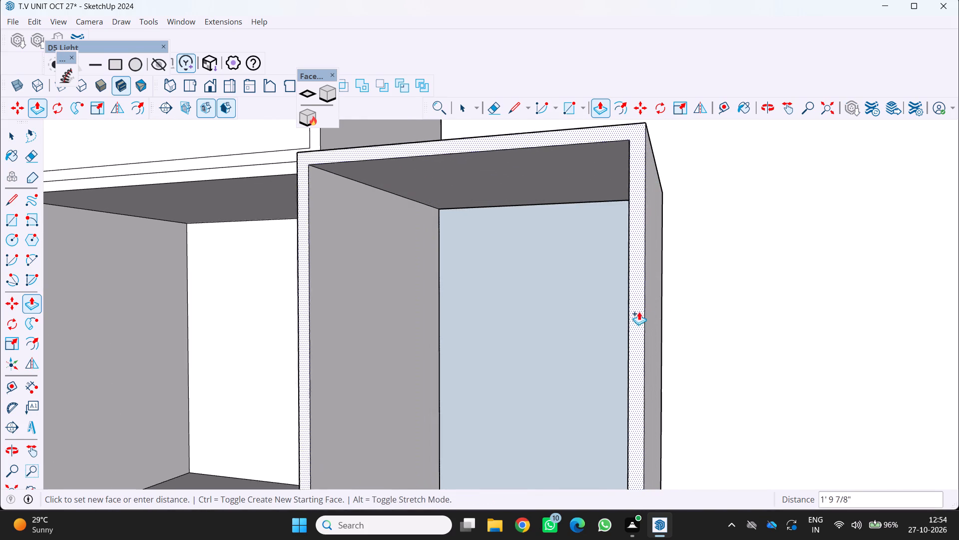
{"action": "left_click_drag", "start_coordinate": [639, 311], "coordinate": [632, 315]}
{"action": "scroll", "coordinate": [632, 309], "scroll_direction": "down", "scroll_amount": 14}
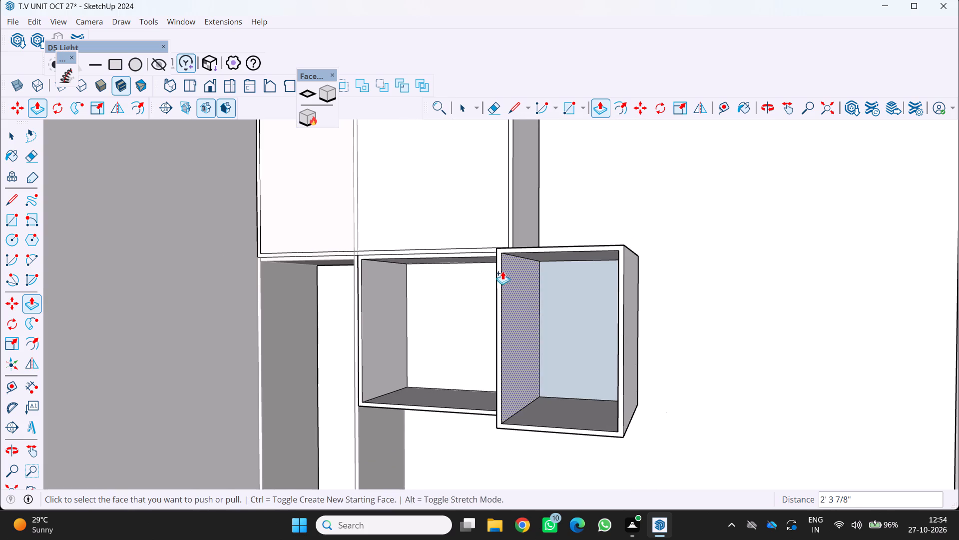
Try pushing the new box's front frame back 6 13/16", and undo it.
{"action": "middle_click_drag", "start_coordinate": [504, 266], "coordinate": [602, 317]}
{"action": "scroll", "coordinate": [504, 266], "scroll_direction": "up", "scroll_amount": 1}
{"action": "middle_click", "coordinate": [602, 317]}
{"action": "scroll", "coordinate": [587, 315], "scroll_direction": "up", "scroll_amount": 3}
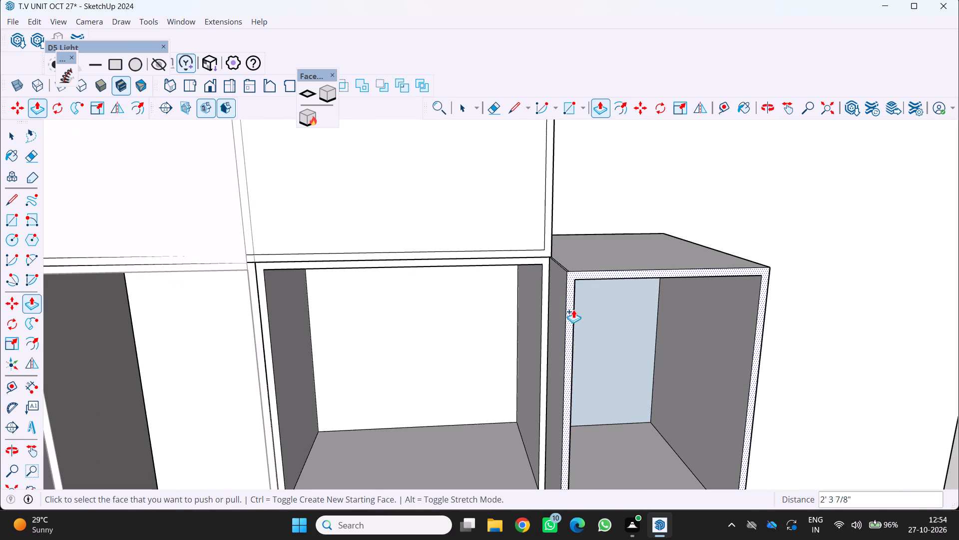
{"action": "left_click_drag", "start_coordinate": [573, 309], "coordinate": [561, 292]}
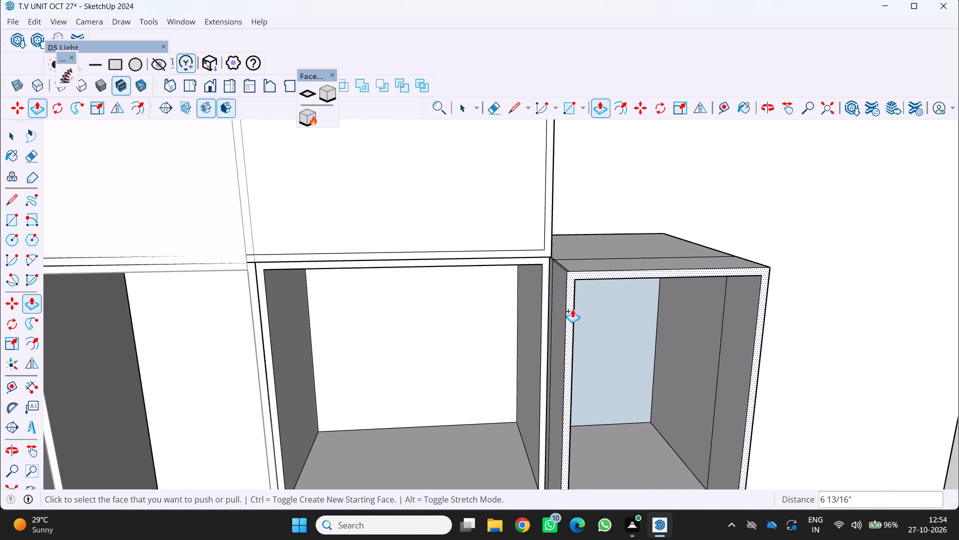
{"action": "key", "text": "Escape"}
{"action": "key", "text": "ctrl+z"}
Push/Pull the new box's front frame forward about 15/16" and leave the frame unselected.
{"action": "scroll", "coordinate": [579, 293], "scroll_direction": "up", "scroll_amount": 2}
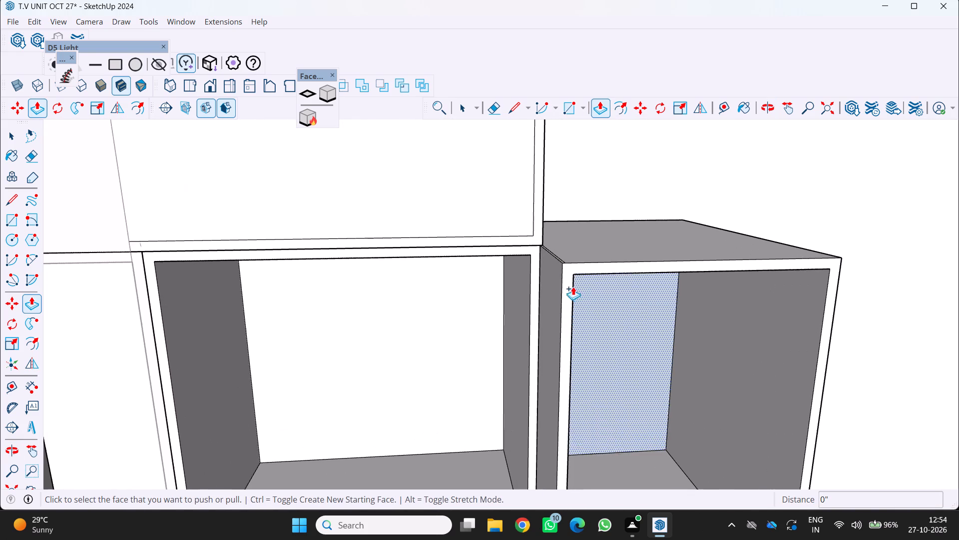
{"action": "left_click_drag", "start_coordinate": [569, 281], "coordinate": [582, 270]}
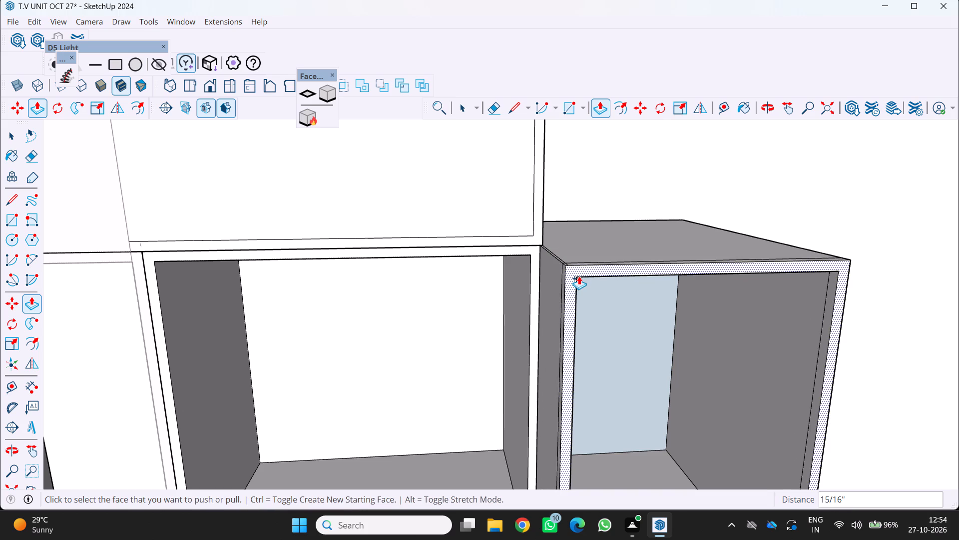
{"action": "key", "text": "Escape"}
{"action": "scroll", "coordinate": [575, 272], "scroll_direction": "down", "scroll_amount": 1}
{"action": "middle_click_drag", "start_coordinate": [571, 273], "coordinate": [444, 270]}
{"action": "middle_click", "coordinate": [444, 270]}
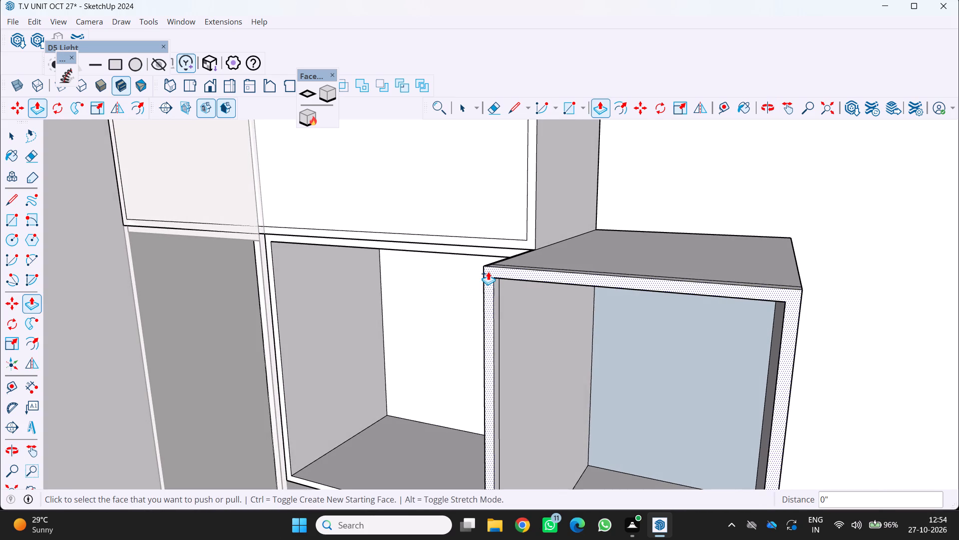
{"action": "key", "text": "space"}
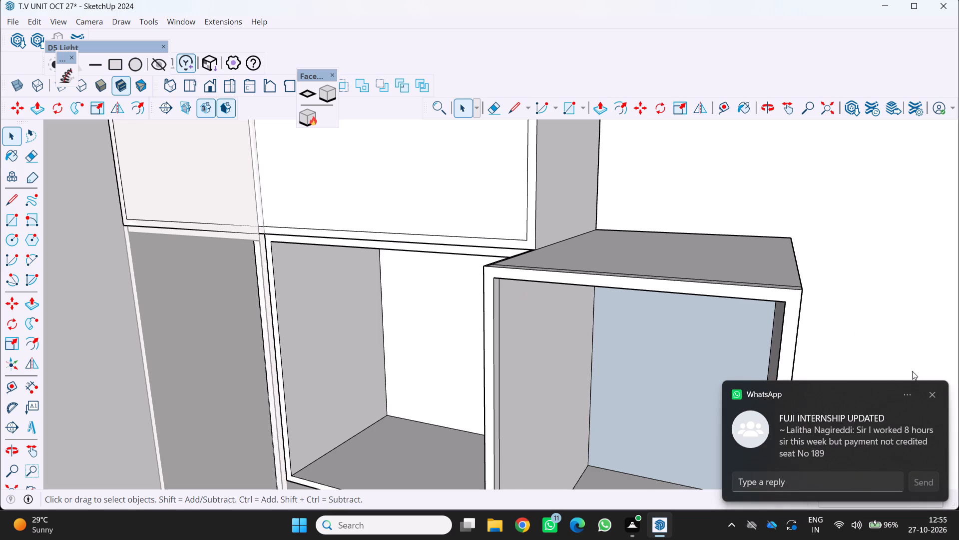
Push/Pull the new box's front frame back about 9 5/8".
{"action": "left_click", "coordinate": [930, 394]}
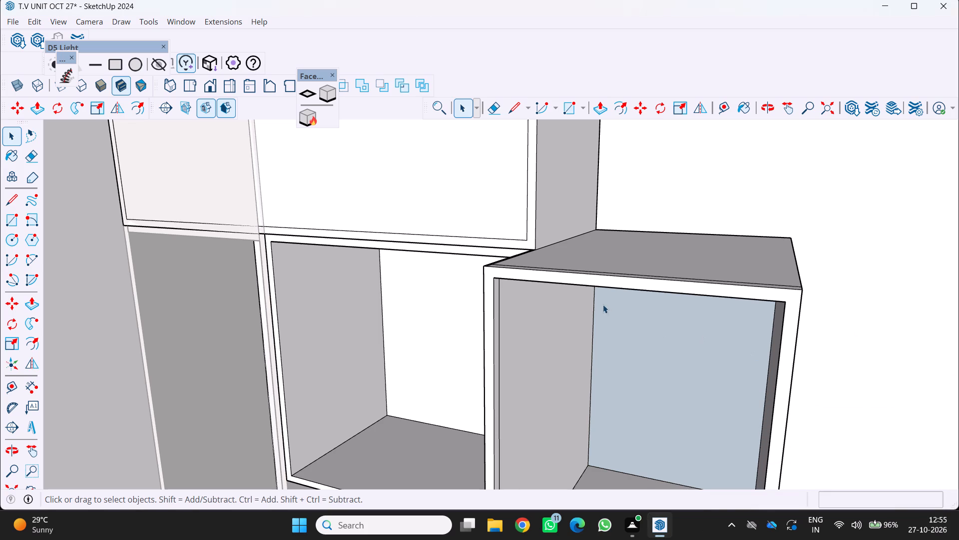
{"action": "key", "text": "space"}
{"action": "triple_click", "coordinate": [594, 277]}
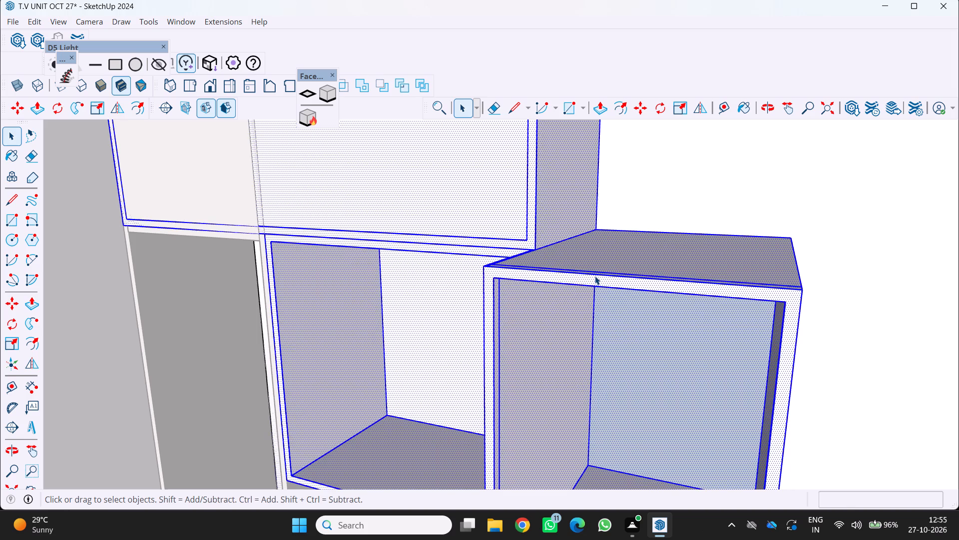
{"action": "triple_click", "coordinate": [595, 276]}
{"action": "key", "text": "p"}
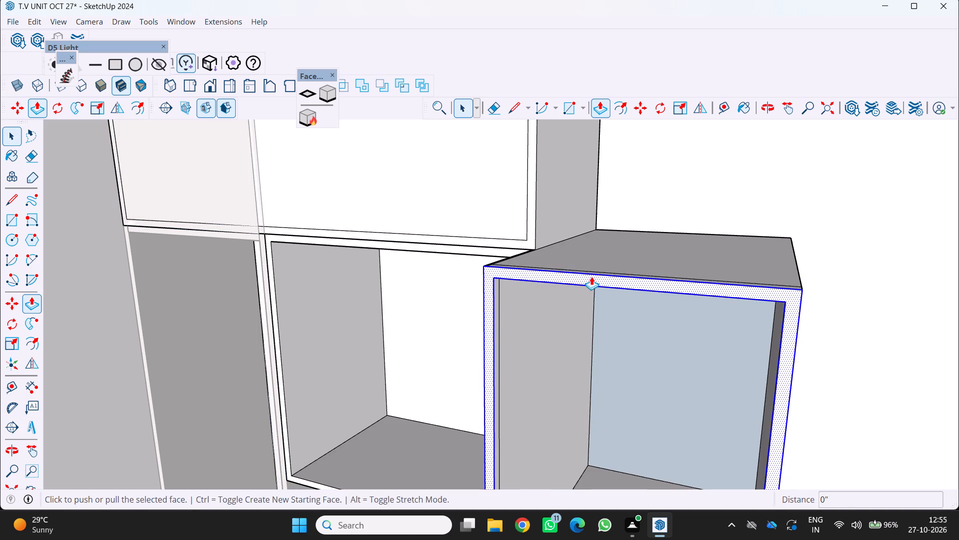
{"action": "left_click_drag", "start_coordinate": [585, 275], "coordinate": [602, 243]}
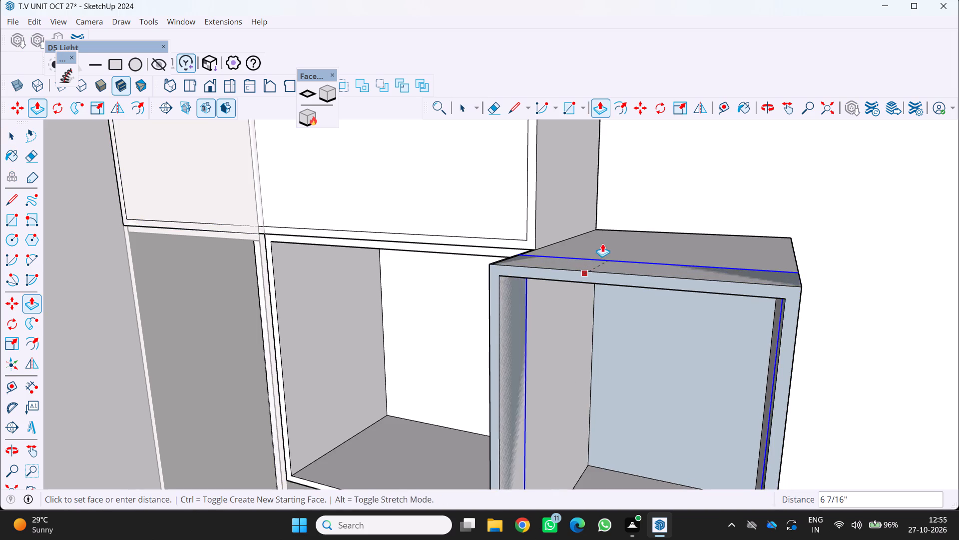
{"action": "left_click_drag", "start_coordinate": [602, 243], "coordinate": [611, 236]}
Erase the front edges of the leftover strip projecting from the new box's top panel.
{"action": "scroll", "coordinate": [583, 272], "scroll_direction": "down", "scroll_amount": 4}
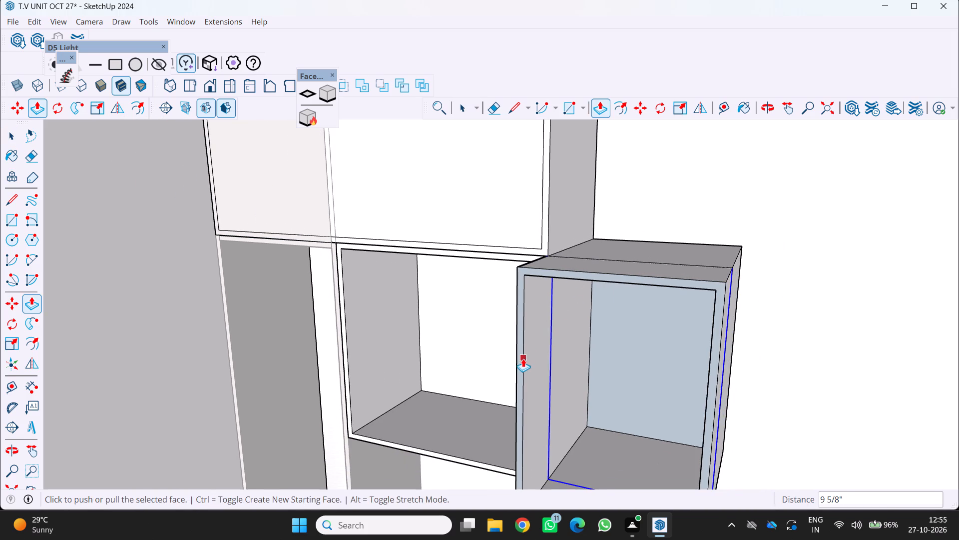
{"action": "middle_click_drag", "start_coordinate": [523, 358], "coordinate": [587, 364]}
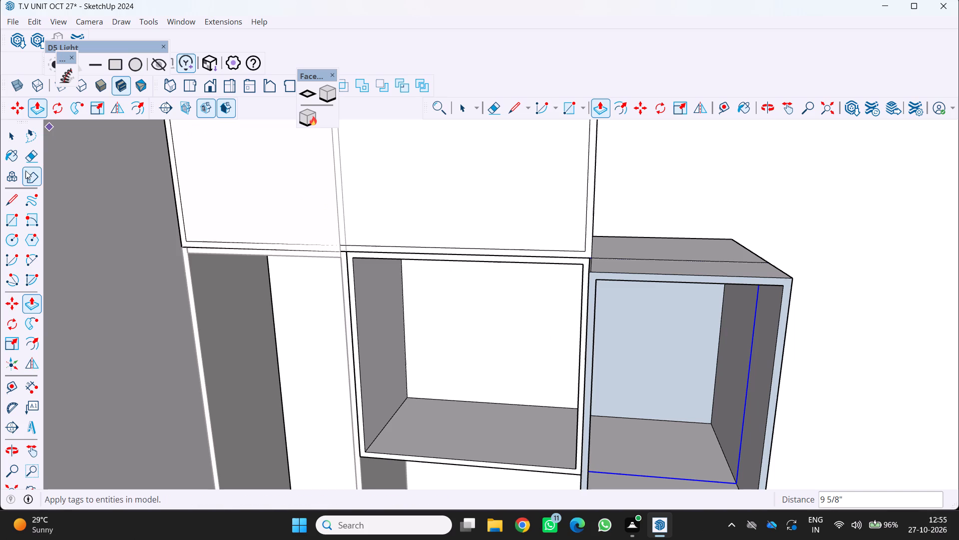
{"action": "left_click", "coordinate": [35, 157]}
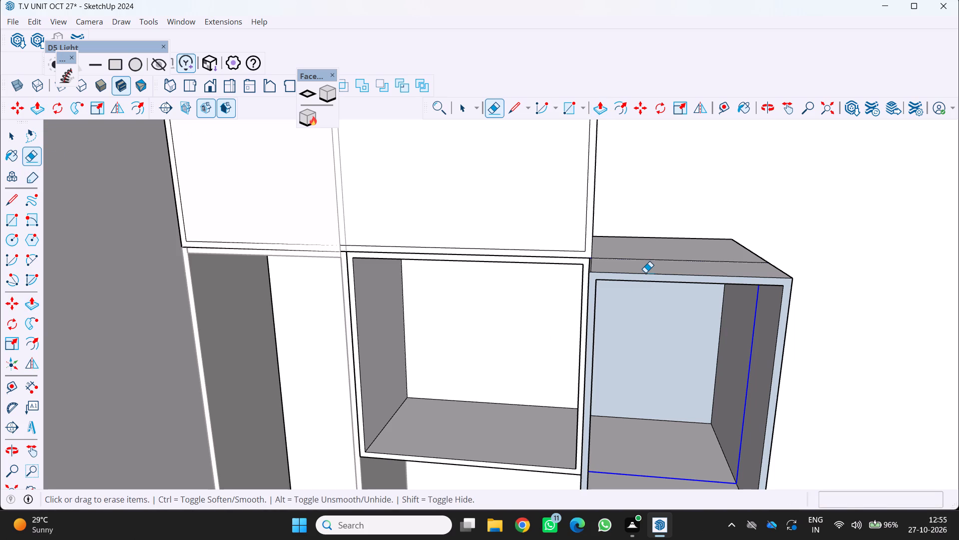
{"action": "left_click", "coordinate": [645, 272]}
{"action": "left_click", "coordinate": [640, 283]}
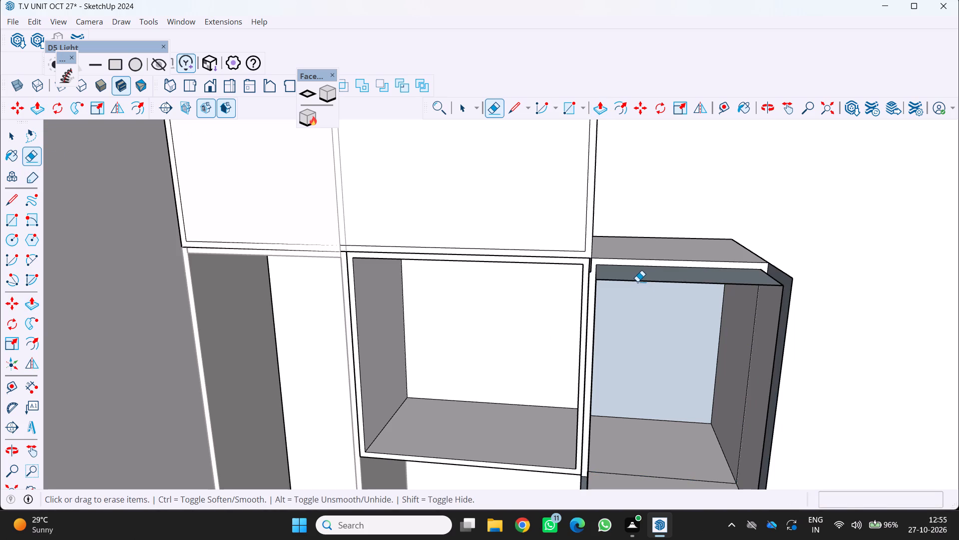
{"action": "left_click", "coordinate": [637, 281]}
Erase the leftover projecting side strip and its stray edges where the new box meets the neighbouring open box.
{"action": "middle_click_drag", "start_coordinate": [608, 284], "coordinate": [498, 318]}
{"action": "middle_click", "coordinate": [498, 318]}
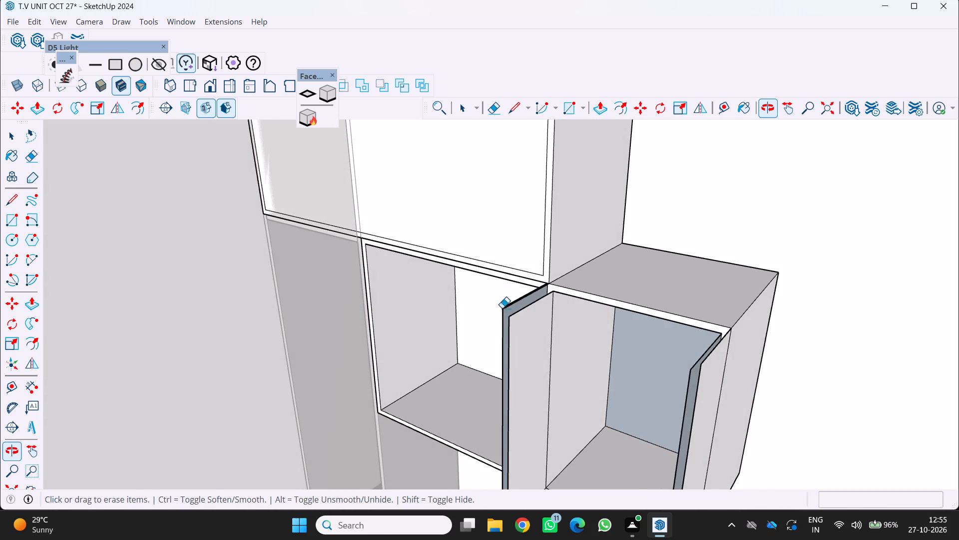
{"action": "scroll", "coordinate": [515, 291], "scroll_direction": "up", "scroll_amount": 2}
{"action": "scroll", "coordinate": [531, 333], "scroll_direction": "up", "scroll_amount": 3}
{"action": "left_click", "coordinate": [524, 310]}
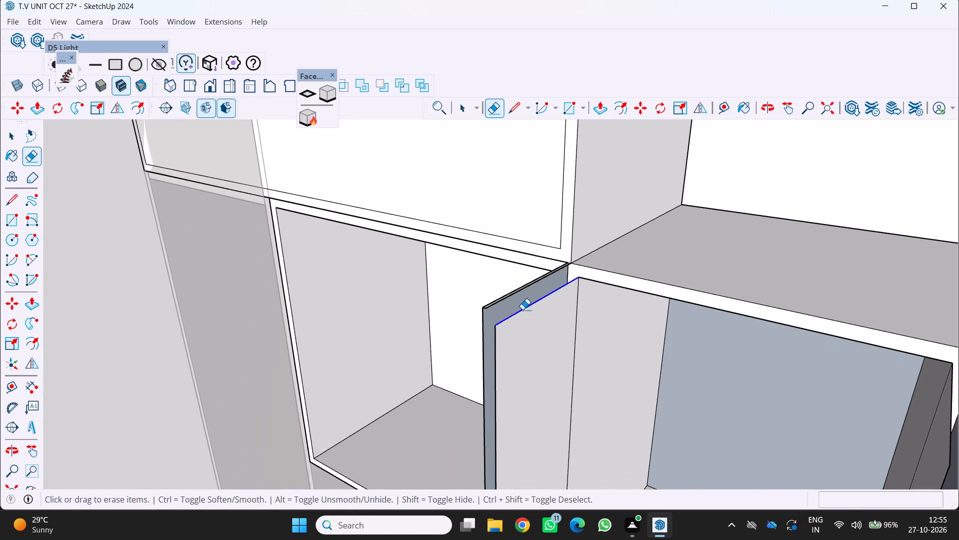
{"action": "middle_click_drag", "start_coordinate": [506, 293], "coordinate": [630, 334]}
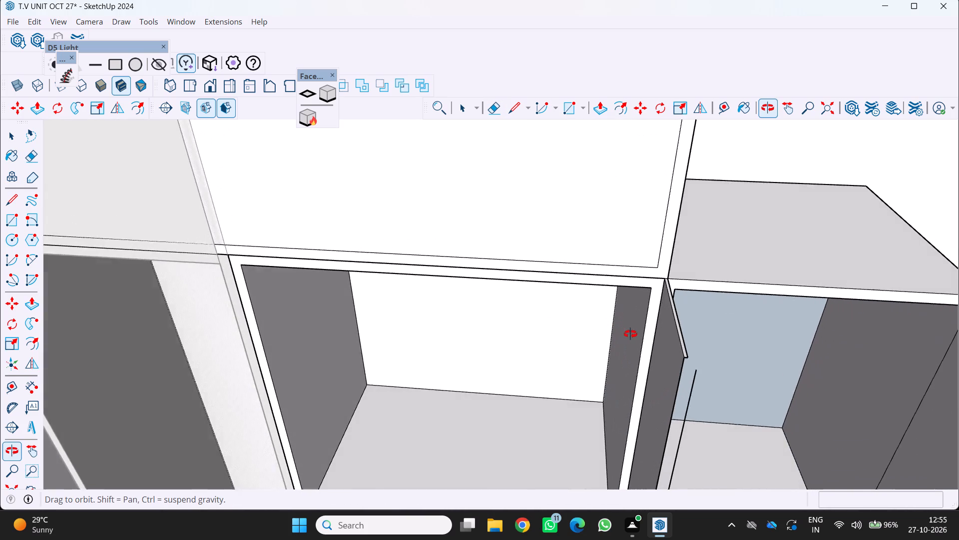
{"action": "middle_click_drag", "start_coordinate": [630, 334], "coordinate": [635, 334]}
{"action": "middle_click", "coordinate": [635, 334]}
{"action": "left_click", "coordinate": [687, 319]}
{"action": "left_click", "coordinate": [683, 318]}
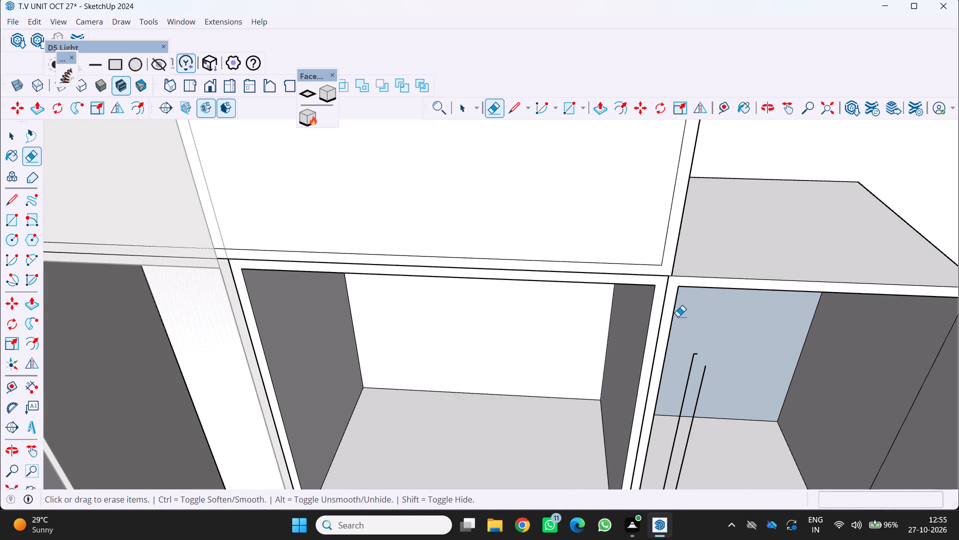
{"action": "left_click", "coordinate": [691, 365]}
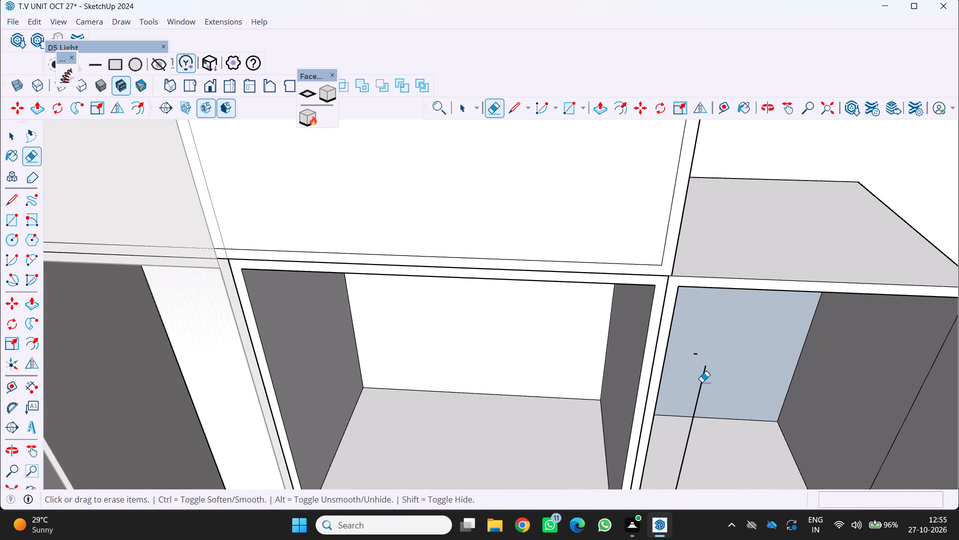
{"action": "left_click", "coordinate": [701, 382]}
{"action": "left_click", "coordinate": [695, 355]}
Erase the leftover strip projecting from the new box's bottom panel and the stray edges at its inner lower corner.
{"action": "scroll", "coordinate": [695, 355], "scroll_direction": "down", "scroll_amount": 5}
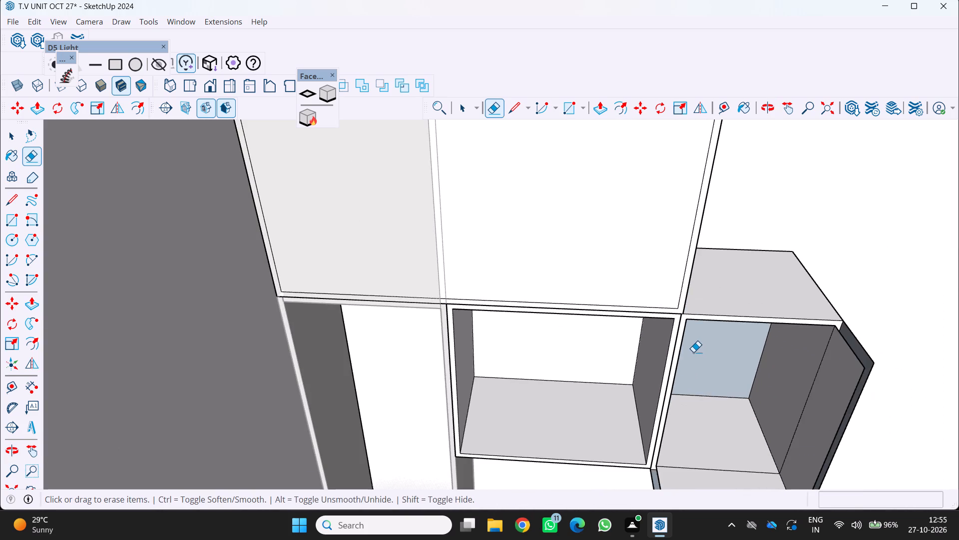
{"action": "scroll", "coordinate": [718, 401], "scroll_direction": "down", "scroll_amount": 7}
{"action": "middle_click_drag", "start_coordinate": [721, 453], "coordinate": [687, 368]}
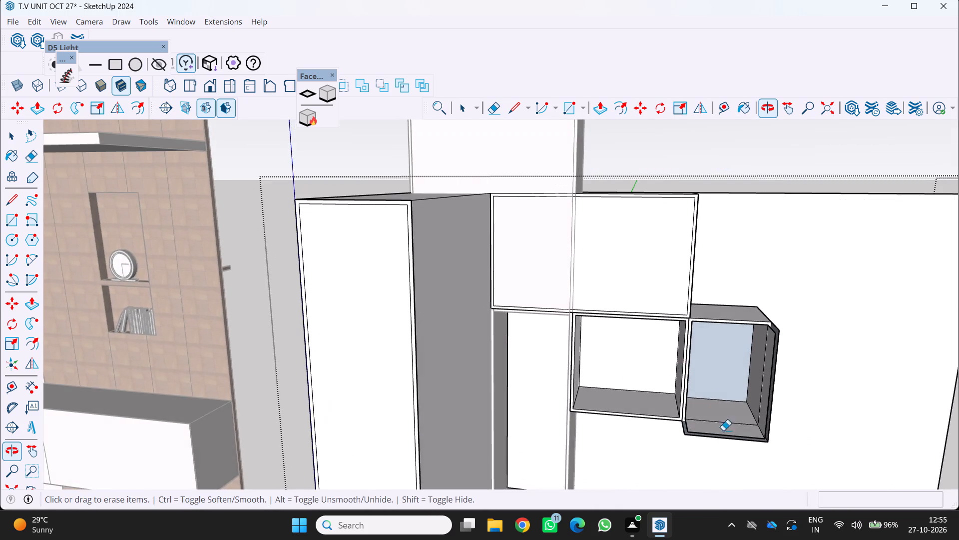
{"action": "scroll", "coordinate": [748, 463], "scroll_direction": "up", "scroll_amount": 3}
{"action": "scroll", "coordinate": [694, 433], "scroll_direction": "up", "scroll_amount": 3}
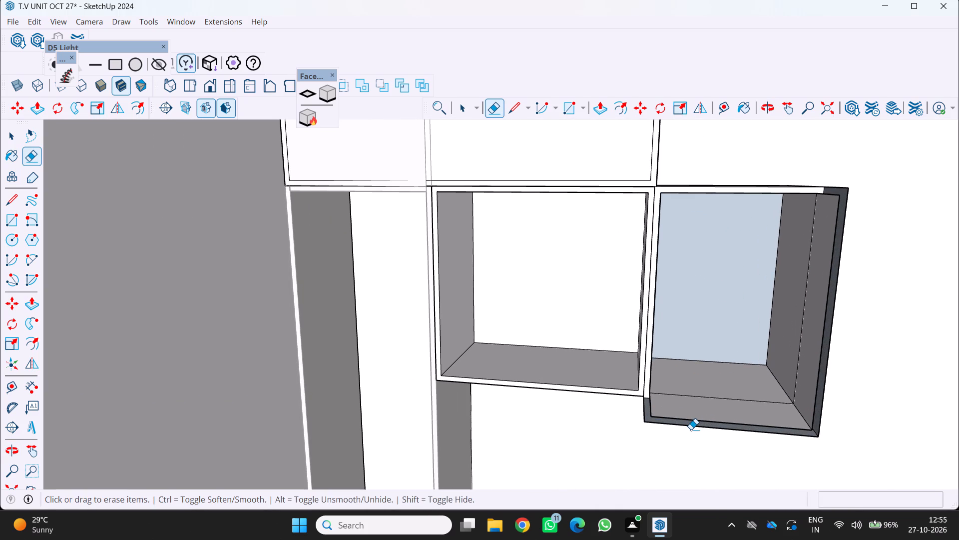
{"action": "left_click", "coordinate": [691, 429]}
{"action": "left_click", "coordinate": [692, 426]}
{"action": "left_click", "coordinate": [689, 419]}
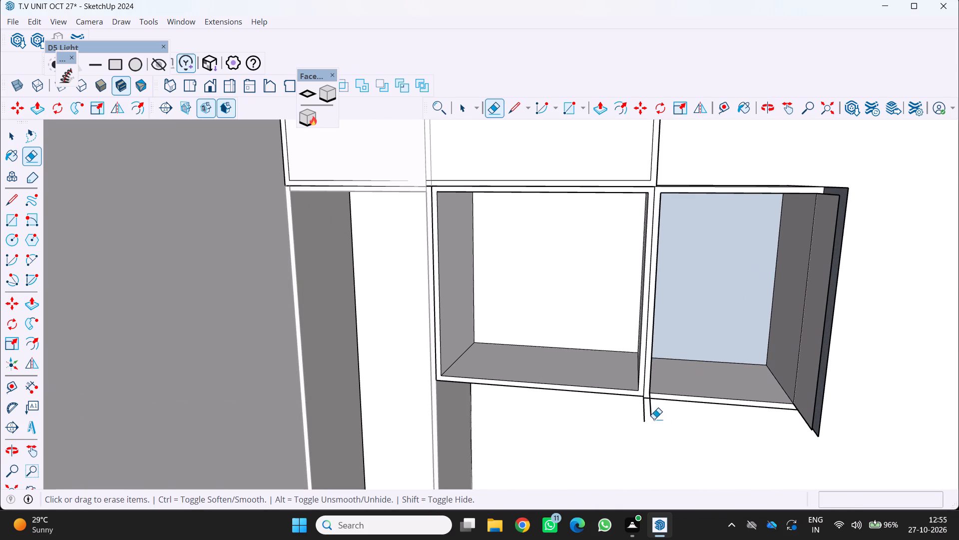
{"action": "left_click", "coordinate": [644, 414]}
{"action": "scroll", "coordinate": [645, 414], "scroll_direction": "up", "scroll_amount": 5}
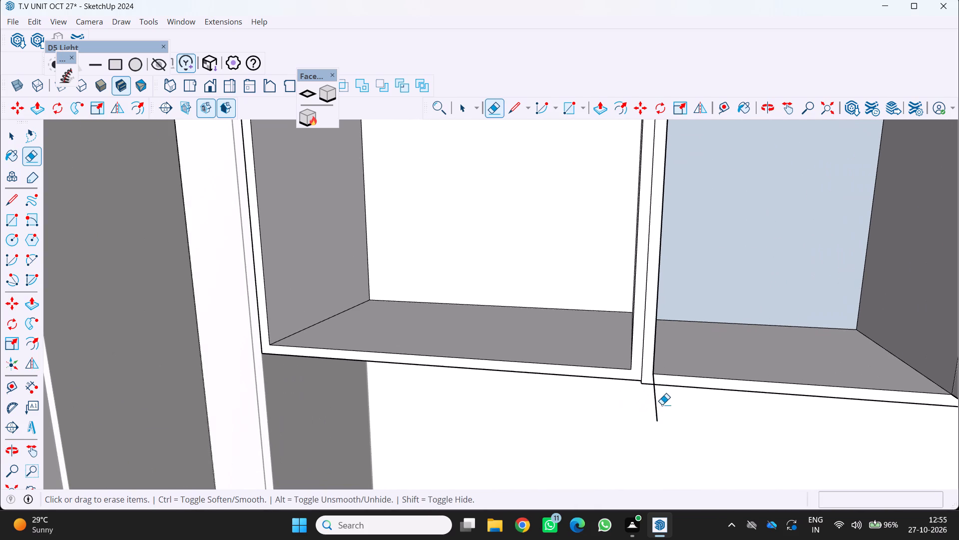
{"action": "left_click", "coordinate": [656, 400]}
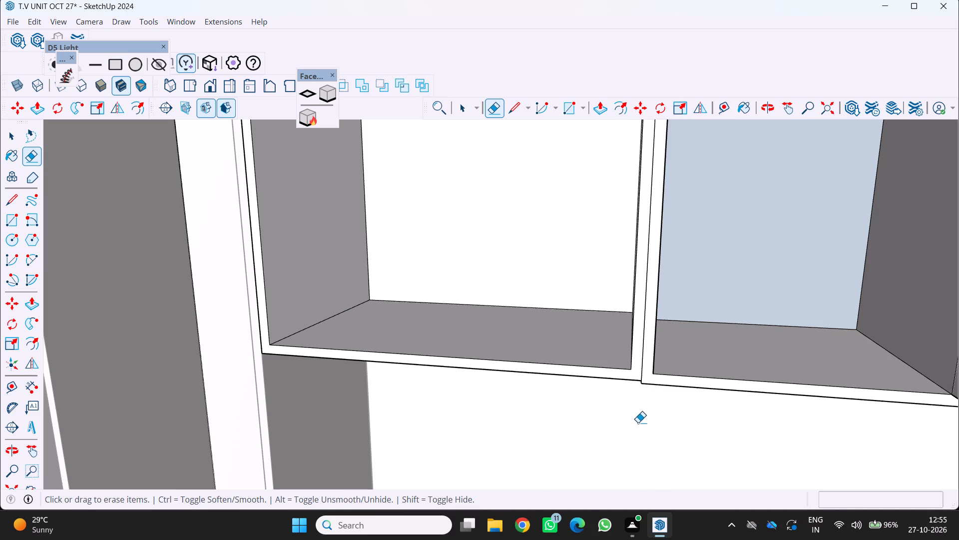
Erase the leftover strip projecting from the new box's outer side panel and the two stray edges at its upper corner.
{"action": "scroll", "coordinate": [624, 424], "scroll_direction": "down", "scroll_amount": 8}
{"action": "middle_click_drag", "start_coordinate": [719, 414], "coordinate": [686, 401]}
{"action": "scroll", "coordinate": [719, 413], "scroll_direction": "up", "scroll_amount": 1}
{"action": "scroll", "coordinate": [744, 351], "scroll_direction": "up", "scroll_amount": 1}
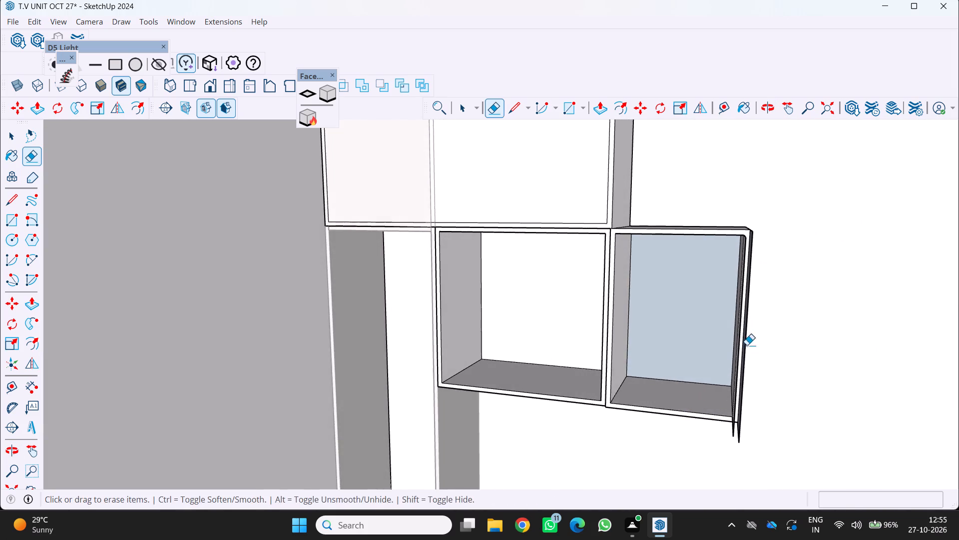
{"action": "scroll", "coordinate": [747, 345], "scroll_direction": "up", "scroll_amount": 2}
{"action": "middle_click_drag", "start_coordinate": [744, 301], "coordinate": [798, 364]}
{"action": "scroll", "coordinate": [775, 354], "scroll_direction": "up", "scroll_amount": 3}
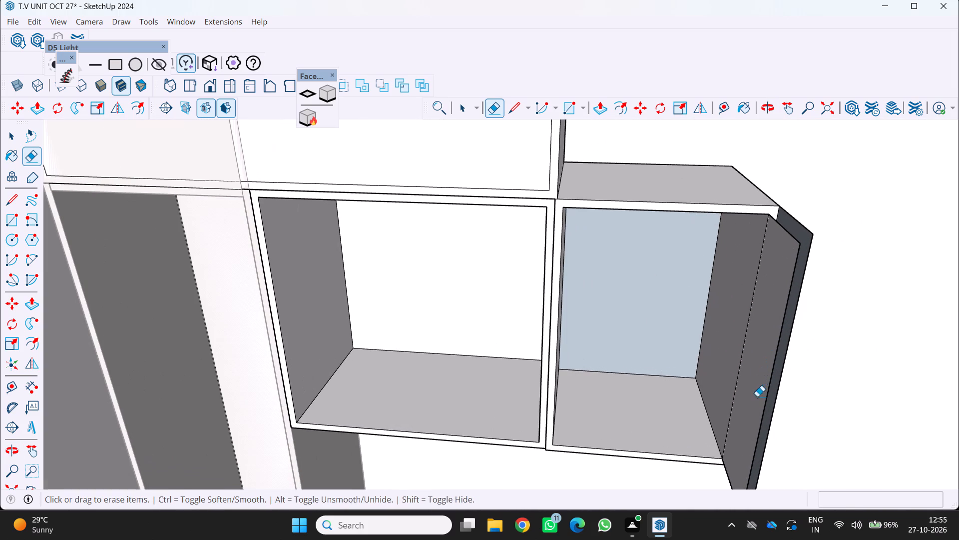
{"action": "left_click", "coordinate": [775, 410]}
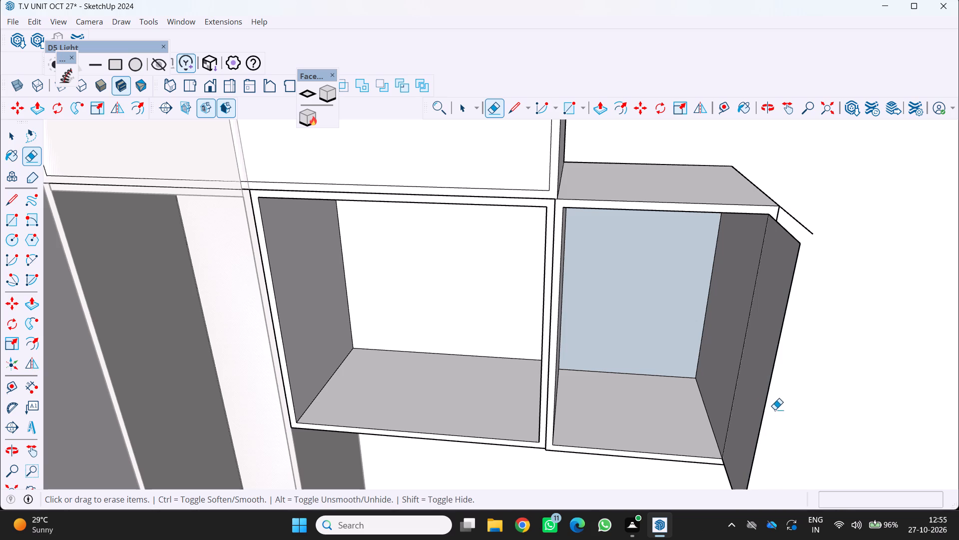
{"action": "left_click", "coordinate": [769, 391]}
{"action": "scroll", "coordinate": [790, 292], "scroll_direction": "up", "scroll_amount": 2}
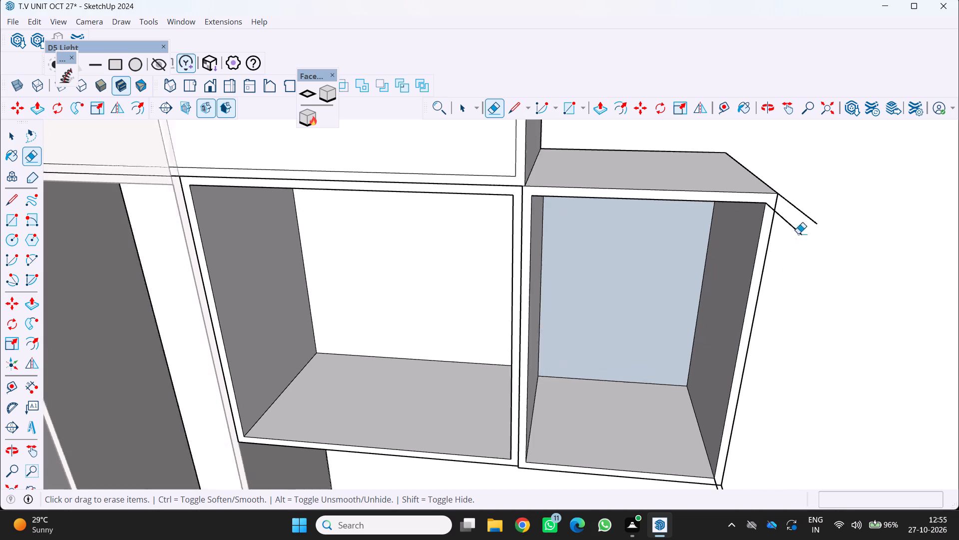
{"action": "left_click", "coordinate": [787, 216]}
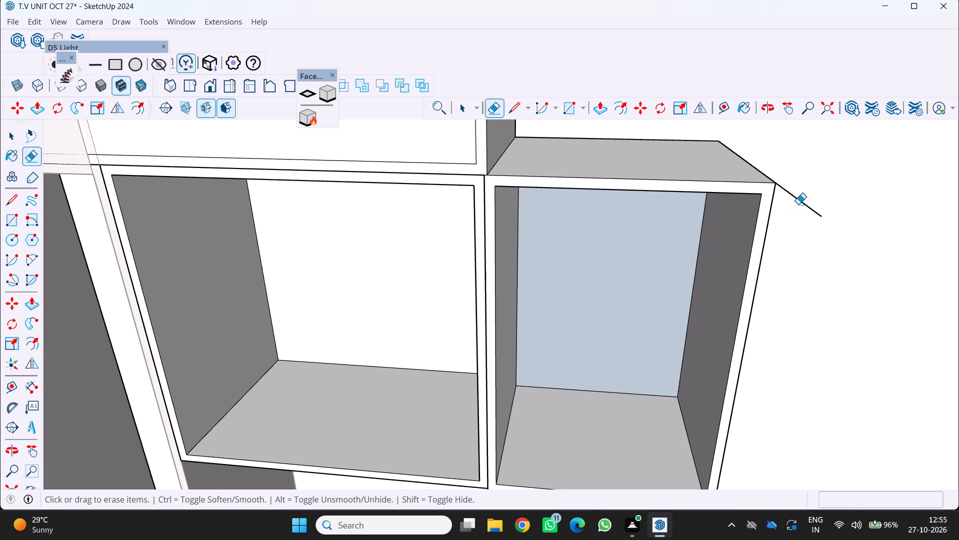
{"action": "left_click", "coordinate": [800, 200]}
Erase the two stray edges projecting from the new box's outer lower corner.
{"action": "scroll", "coordinate": [800, 200], "scroll_direction": "down", "scroll_amount": 8}
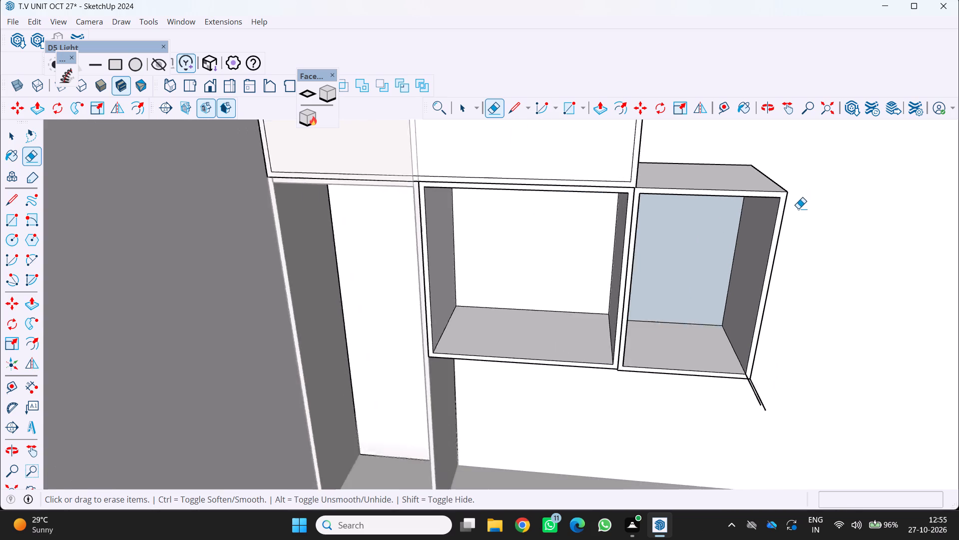
{"action": "scroll", "coordinate": [798, 208], "scroll_direction": "down", "scroll_amount": 1}
{"action": "scroll", "coordinate": [802, 394], "scroll_direction": "up", "scroll_amount": 2}
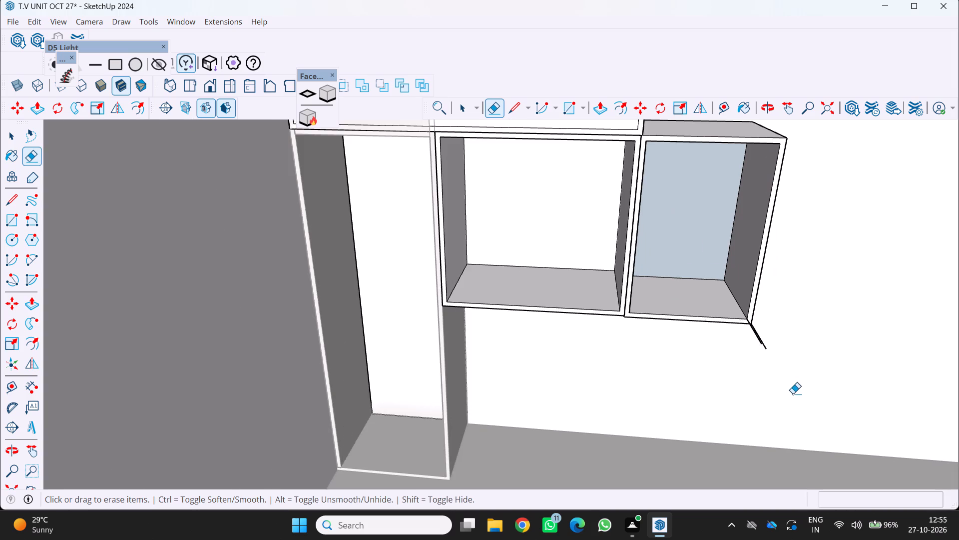
{"action": "scroll", "coordinate": [778, 388], "scroll_direction": "up", "scroll_amount": 1}
{"action": "middle_click_drag", "start_coordinate": [778, 388], "coordinate": [700, 396]}
{"action": "scroll", "coordinate": [693, 379], "scroll_direction": "up", "scroll_amount": 6}
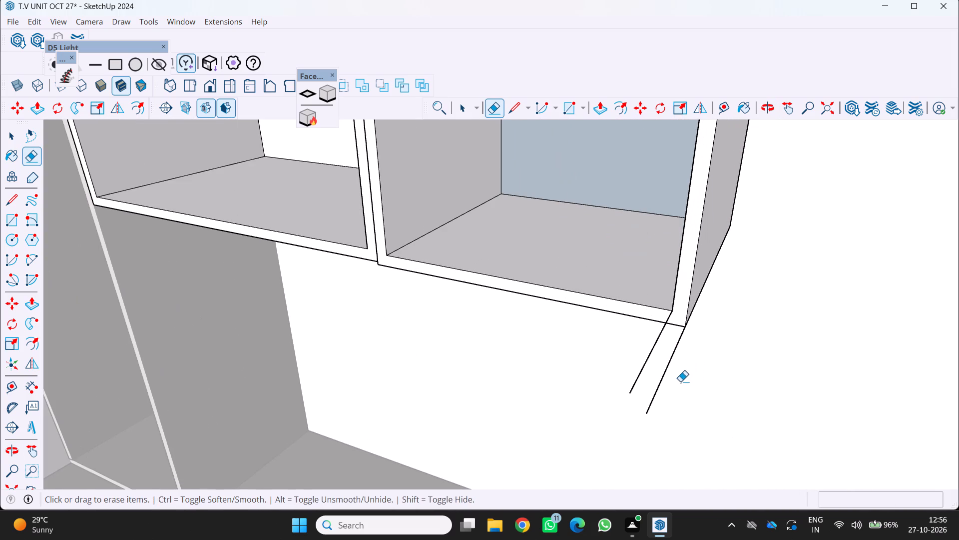
{"action": "left_click", "coordinate": [667, 370]}
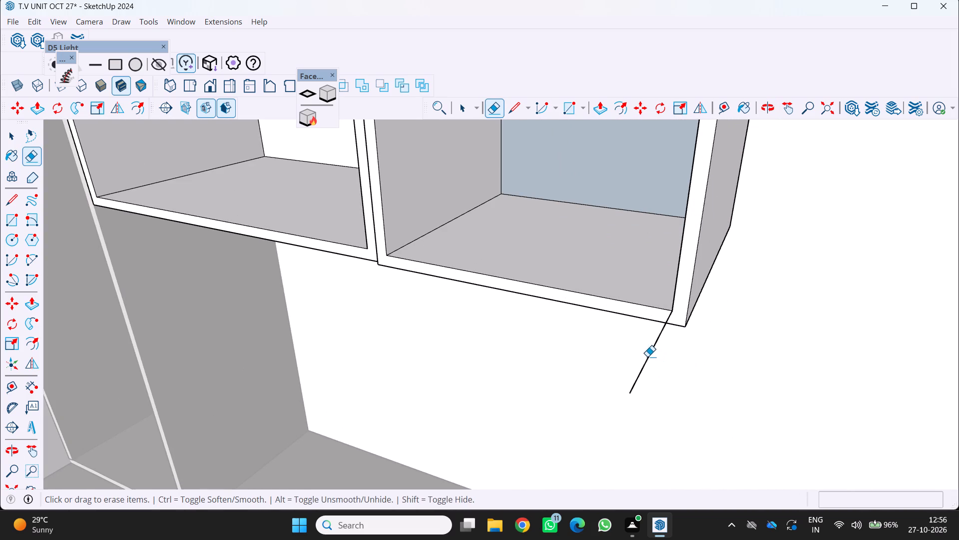
{"action": "left_click", "coordinate": [650, 358]}
Reverse the blue back face inside the new box so its front side faces outward.
{"action": "scroll", "coordinate": [650, 358], "scroll_direction": "down", "scroll_amount": 11}
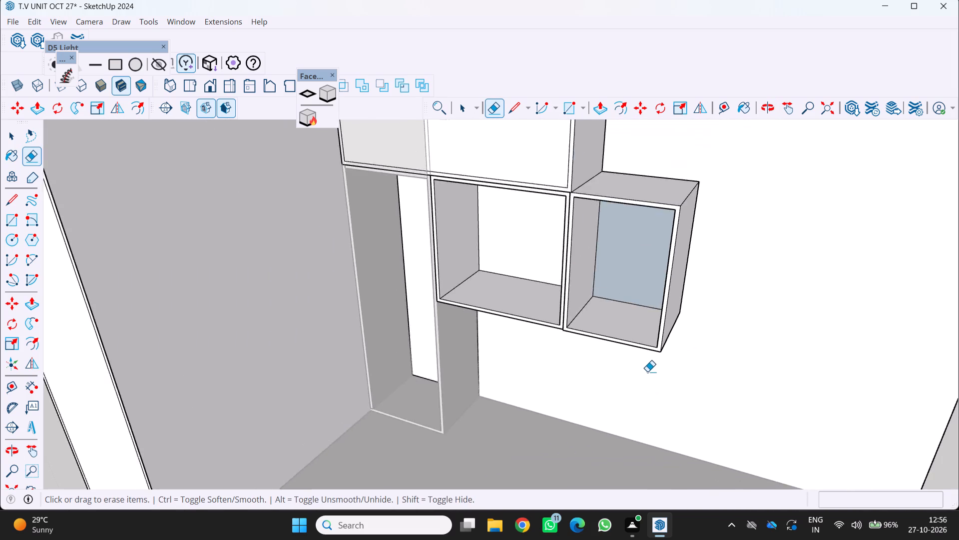
{"action": "scroll", "coordinate": [647, 371], "scroll_direction": "down", "scroll_amount": 2}
{"action": "middle_click_drag", "start_coordinate": [625, 387], "coordinate": [699, 352]}
{"action": "scroll", "coordinate": [697, 352], "scroll_direction": "down", "scroll_amount": 4}
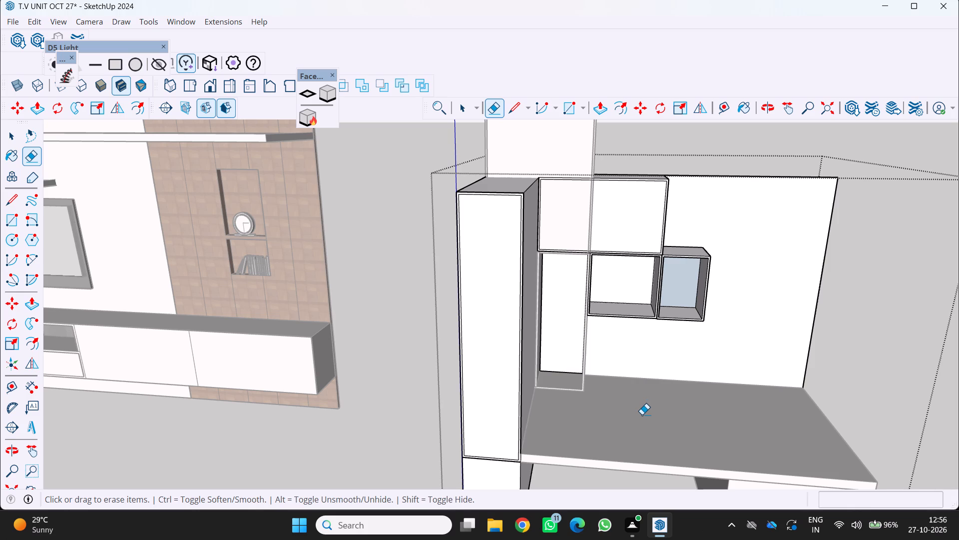
{"action": "key", "text": "space"}
{"action": "scroll", "coordinate": [634, 426], "scroll_direction": "down", "scroll_amount": 3}
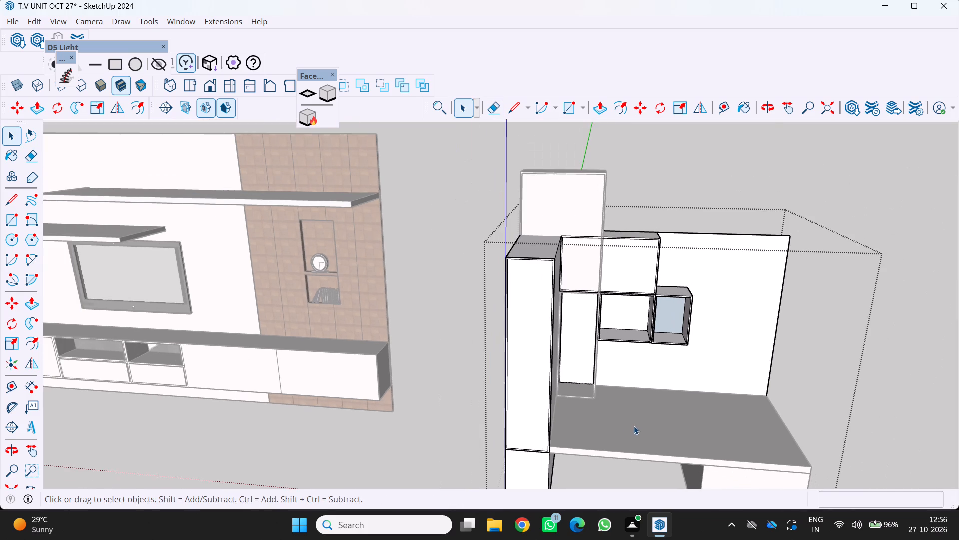
{"action": "scroll", "coordinate": [626, 428], "scroll_direction": "up", "scroll_amount": 1}
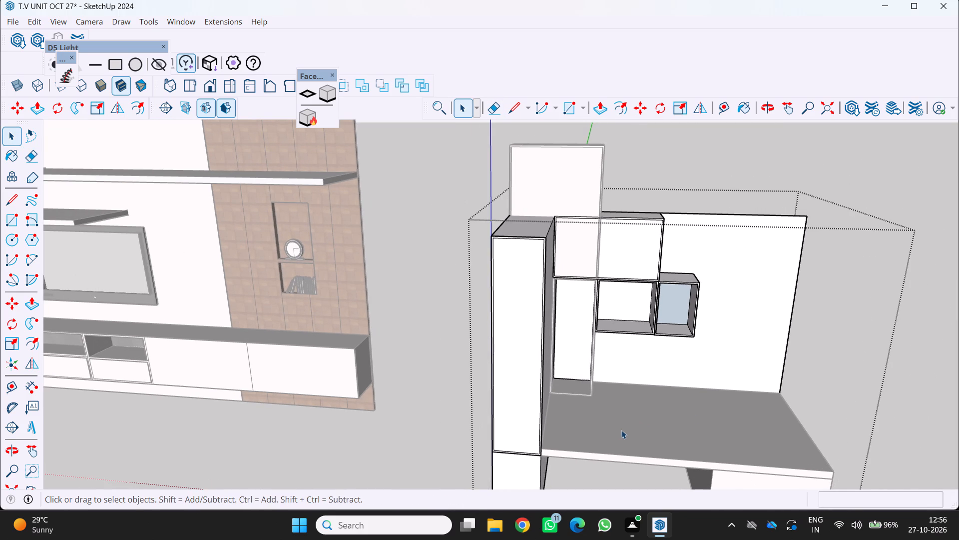
{"action": "middle_click_drag", "start_coordinate": [687, 369], "coordinate": [605, 355]}
{"action": "scroll", "coordinate": [618, 331], "scroll_direction": "up", "scroll_amount": 6}
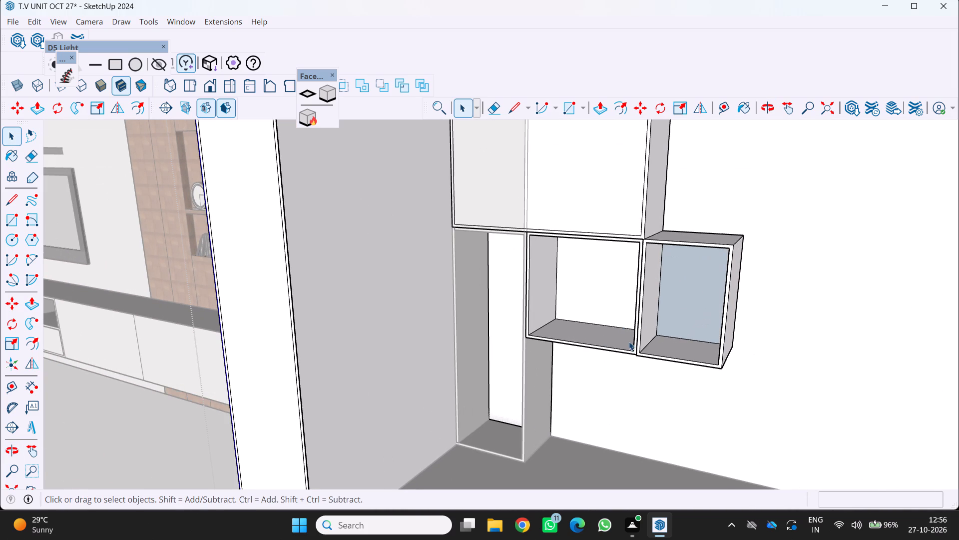
{"action": "key", "text": "space"}
{"action": "left_click", "coordinate": [693, 297]}
{"action": "right_click", "coordinate": [693, 297]}
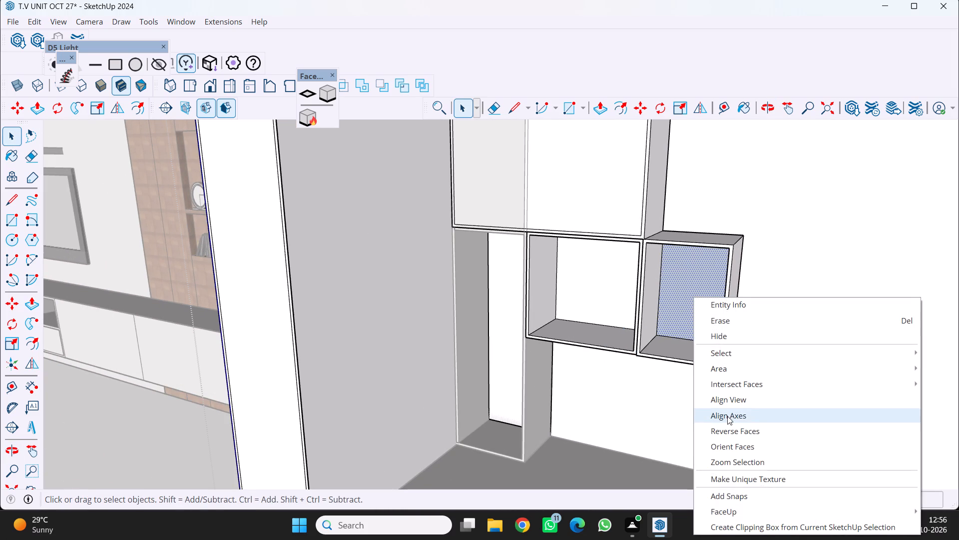
{"action": "left_click_drag", "start_coordinate": [722, 430], "coordinate": [718, 425]}
{"action": "scroll", "coordinate": [698, 387], "scroll_direction": "down", "scroll_amount": 3}
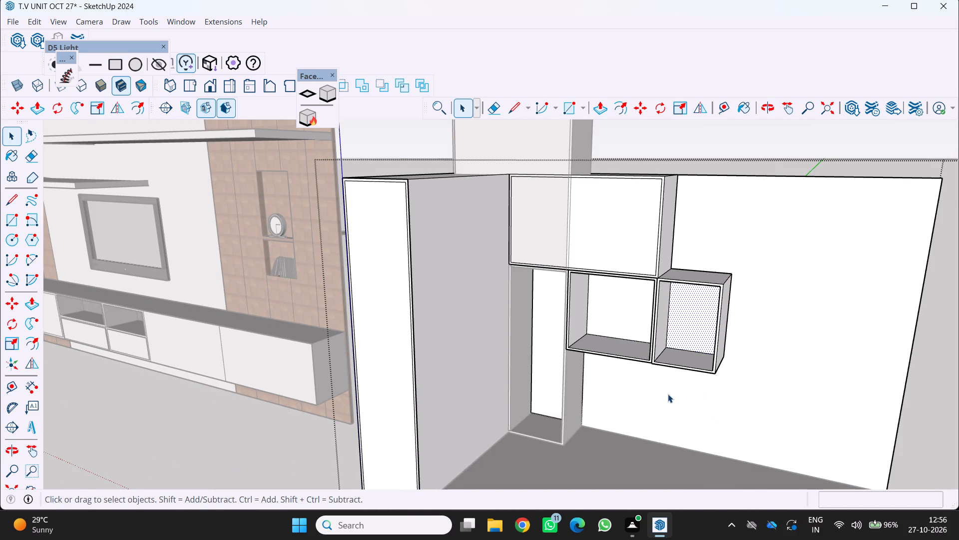
Draw a thin rectangle about 6' 1 5/16" by 3/8" along the back wall's top edge, from the upper cabinet to the wall's far end.
{"action": "scroll", "coordinate": [668, 392], "scroll_direction": "down", "scroll_amount": 1}
{"action": "middle_click_drag", "start_coordinate": [707, 350], "coordinate": [696, 334]}
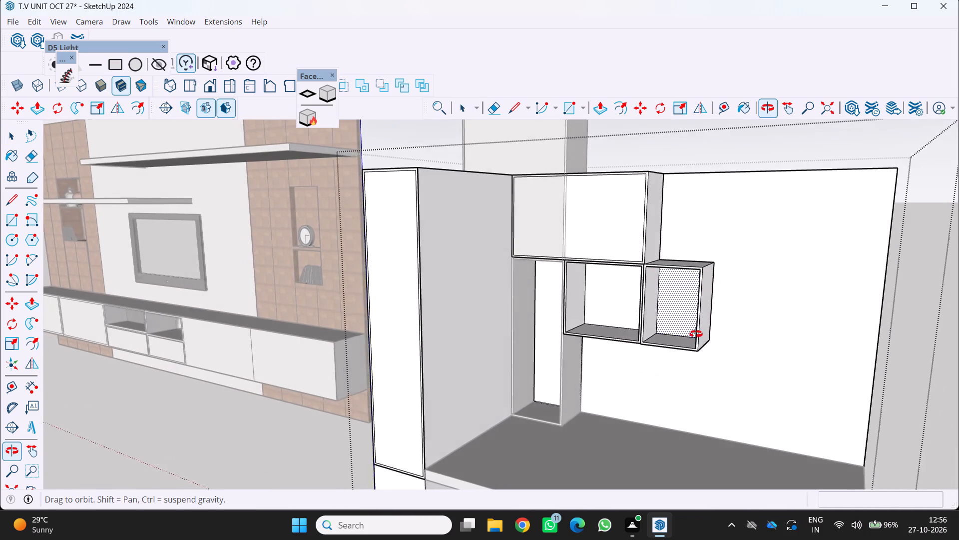
{"action": "middle_click_drag", "start_coordinate": [696, 334], "coordinate": [685, 342]}
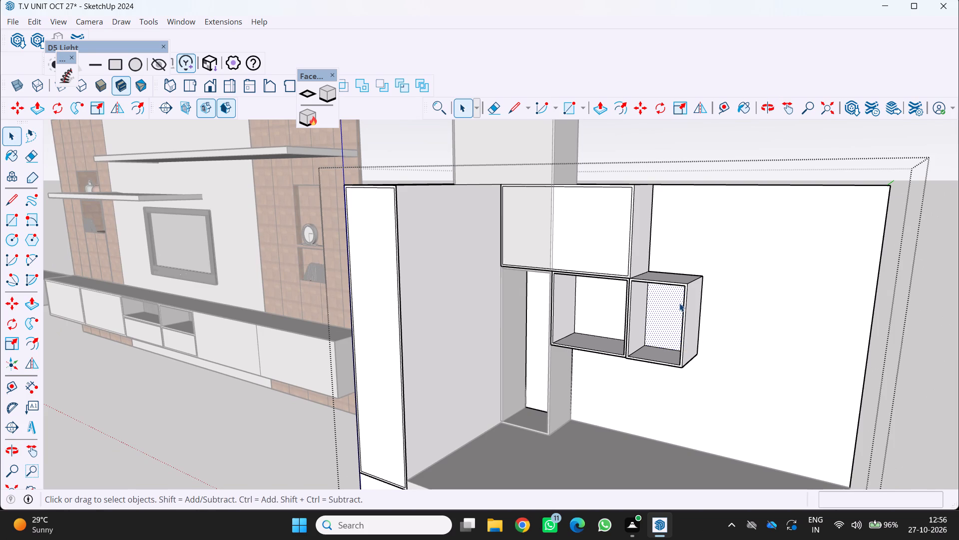
{"action": "middle_click_drag", "start_coordinate": [679, 303], "coordinate": [701, 347]}
{"action": "middle_click", "coordinate": [701, 347]}
{"action": "scroll", "coordinate": [688, 253], "scroll_direction": "up", "scroll_amount": 2}
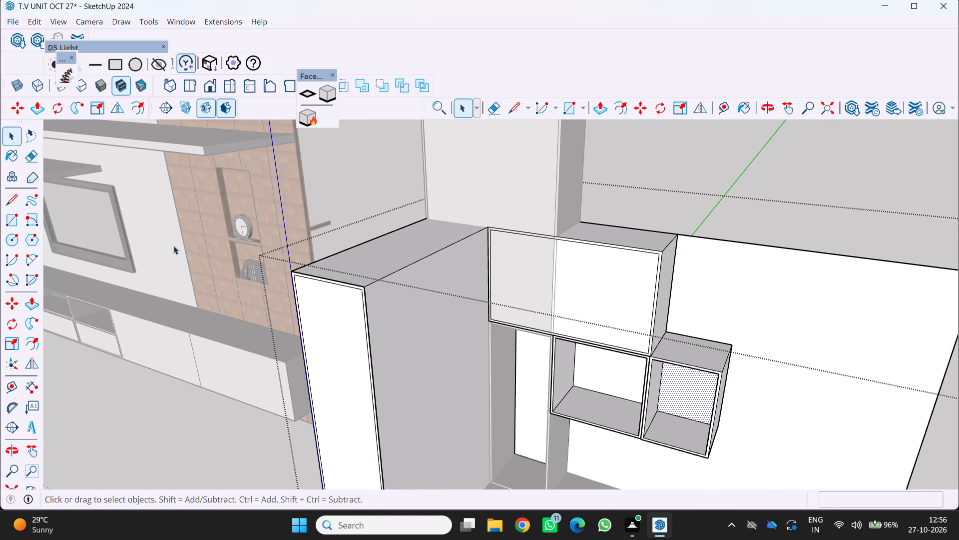
{"action": "left_click", "coordinate": [38, 156]}
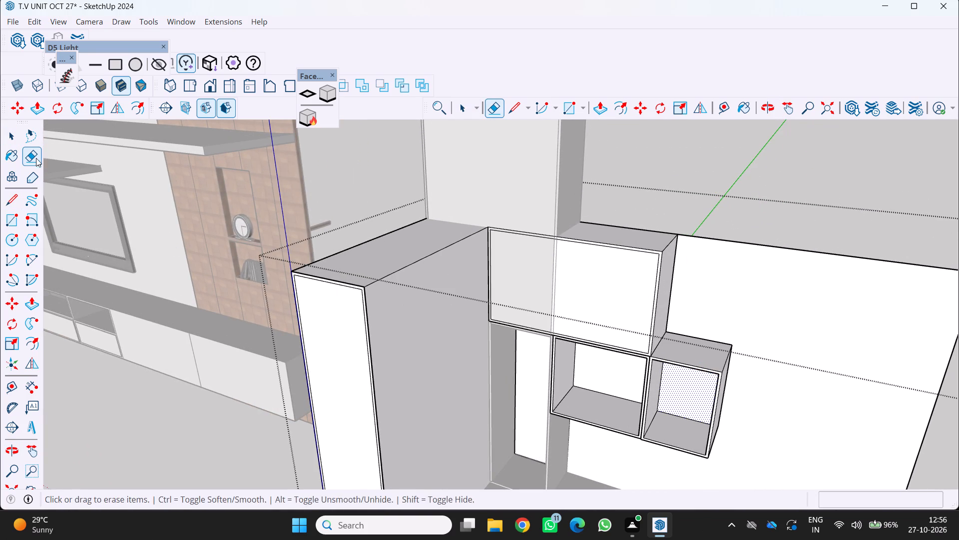
{"action": "left_click", "coordinate": [9, 225]}
{"action": "scroll", "coordinate": [690, 237], "scroll_direction": "up", "scroll_amount": 1}
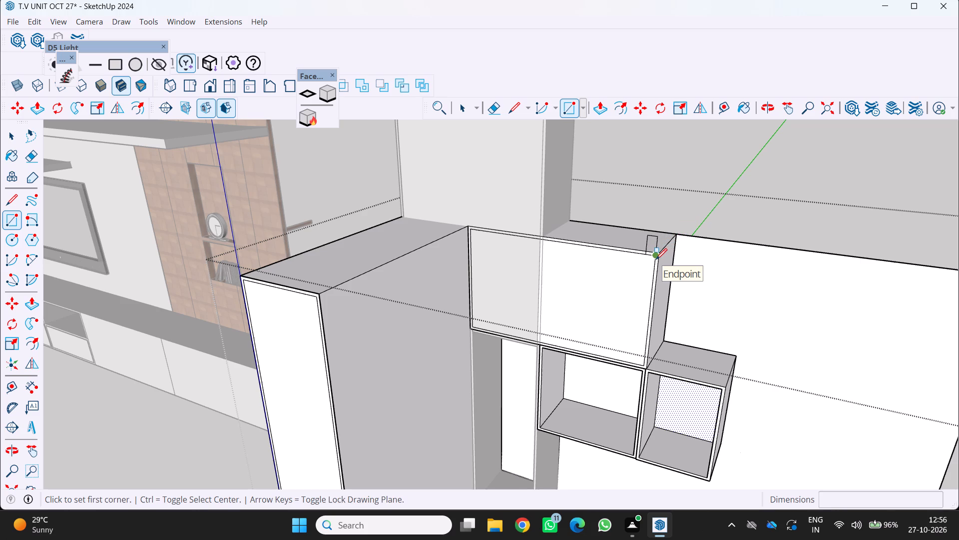
{"action": "scroll", "coordinate": [662, 241], "scroll_direction": "up", "scroll_amount": 3}
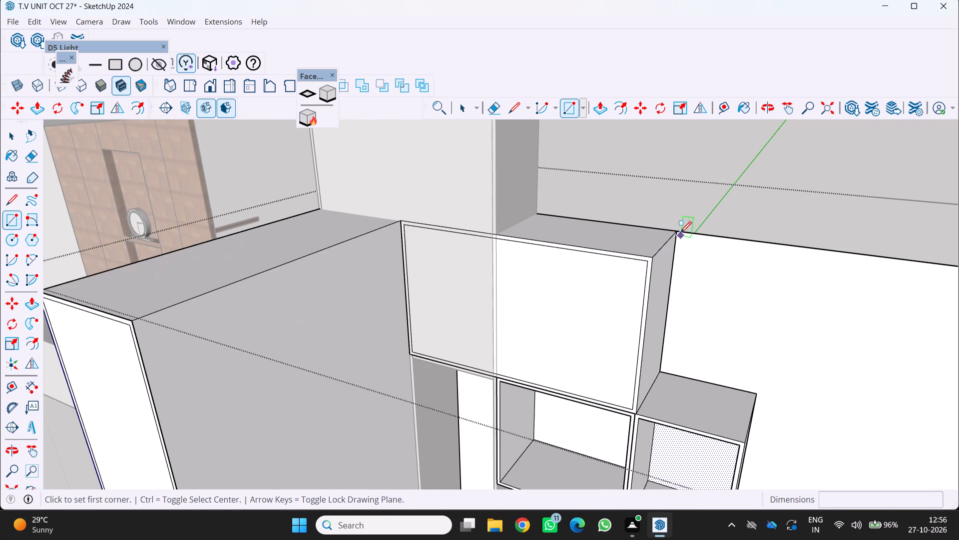
{"action": "left_click", "coordinate": [680, 232]}
{"action": "scroll", "coordinate": [683, 245], "scroll_direction": "down", "scroll_amount": 3}
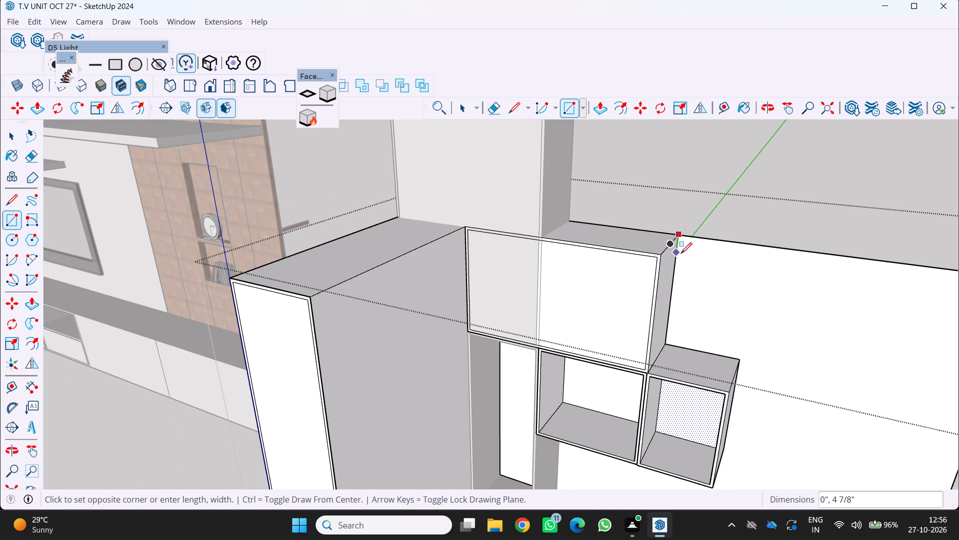
{"action": "scroll", "coordinate": [668, 271], "scroll_direction": "down", "scroll_amount": 8}
{"action": "scroll", "coordinate": [815, 271], "scroll_direction": "up", "scroll_amount": 4}
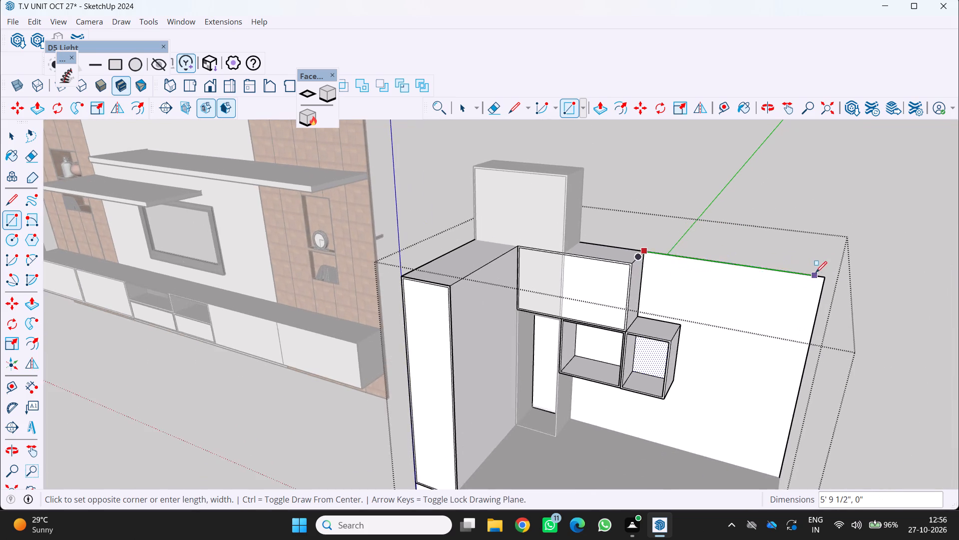
{"action": "scroll", "coordinate": [816, 272], "scroll_direction": "up", "scroll_amount": 17}
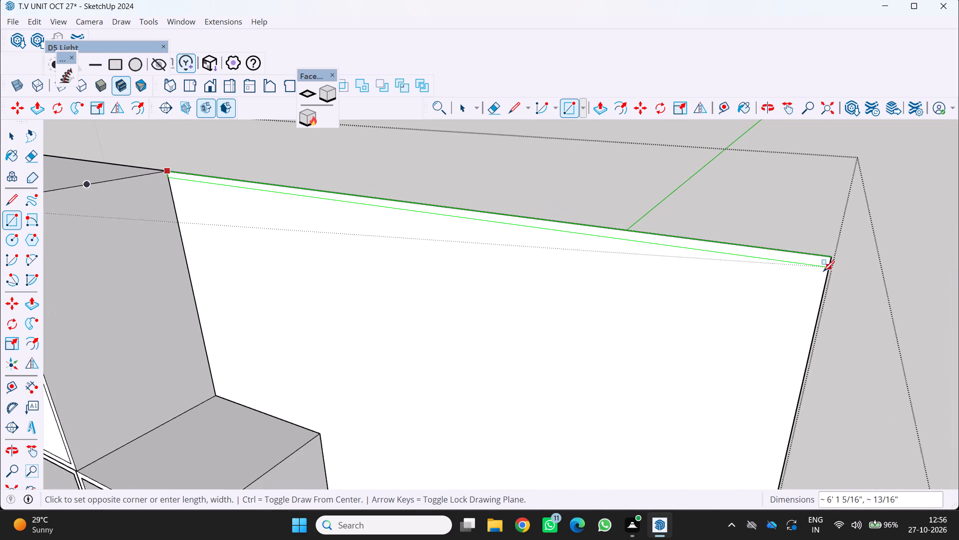
{"action": "scroll", "coordinate": [823, 271], "scroll_direction": "up", "scroll_amount": 4}
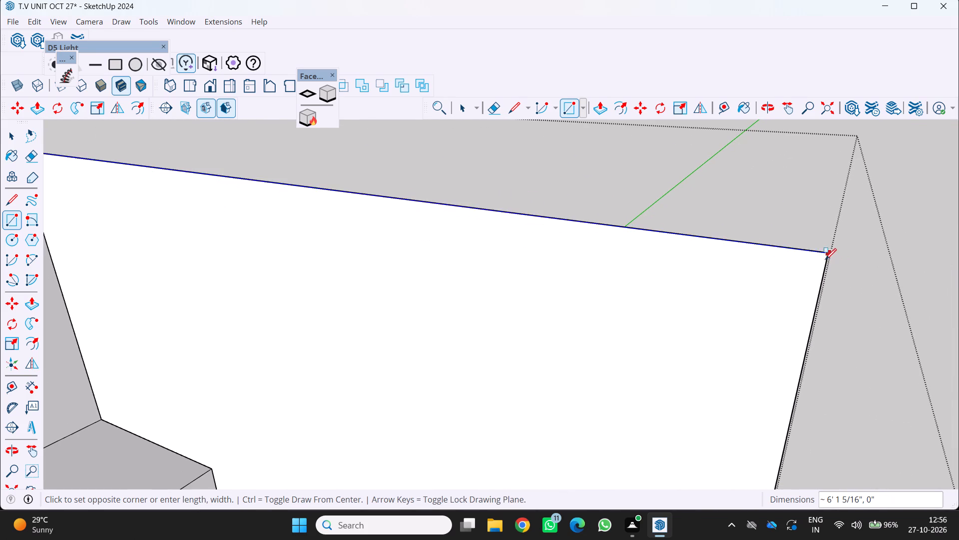
{"action": "scroll", "coordinate": [825, 259], "scroll_direction": "up", "scroll_amount": 3}
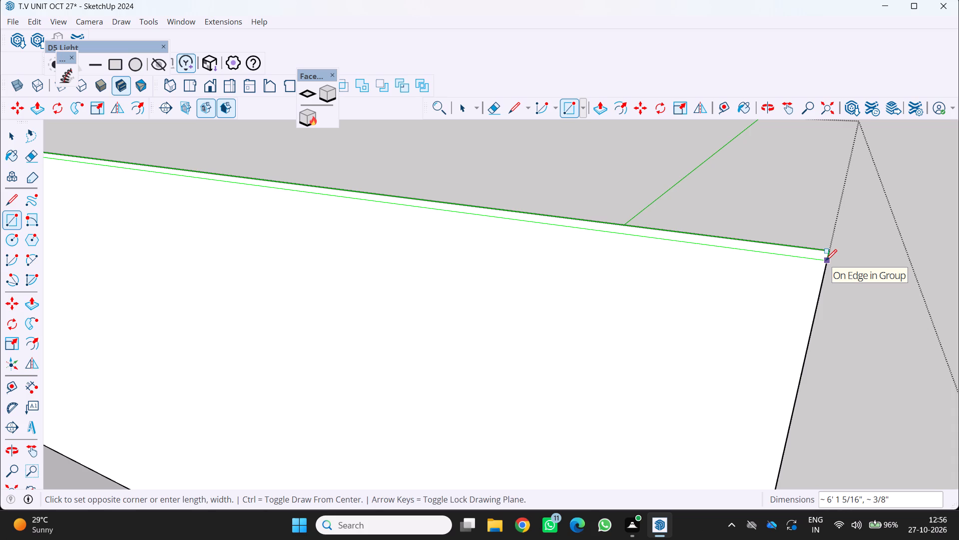
{"action": "left_click", "coordinate": [826, 260]}
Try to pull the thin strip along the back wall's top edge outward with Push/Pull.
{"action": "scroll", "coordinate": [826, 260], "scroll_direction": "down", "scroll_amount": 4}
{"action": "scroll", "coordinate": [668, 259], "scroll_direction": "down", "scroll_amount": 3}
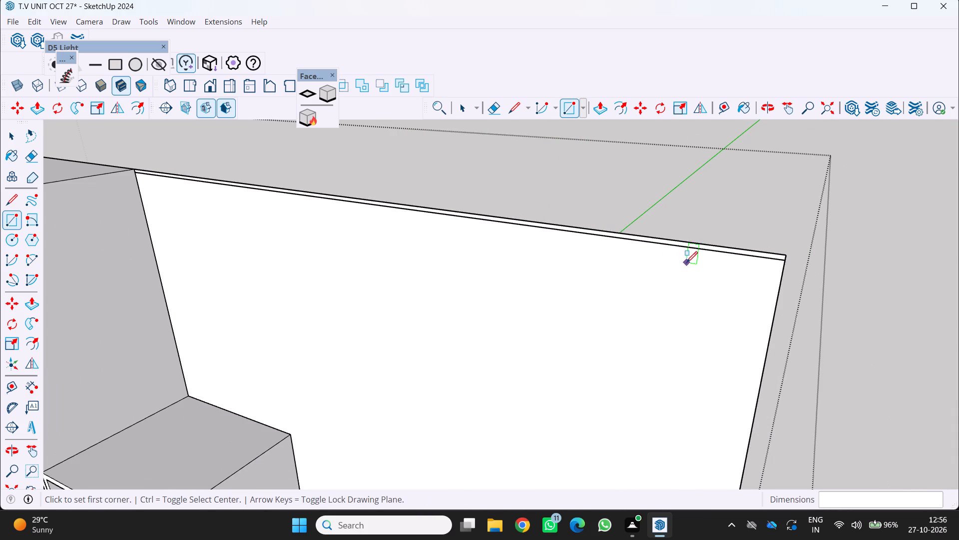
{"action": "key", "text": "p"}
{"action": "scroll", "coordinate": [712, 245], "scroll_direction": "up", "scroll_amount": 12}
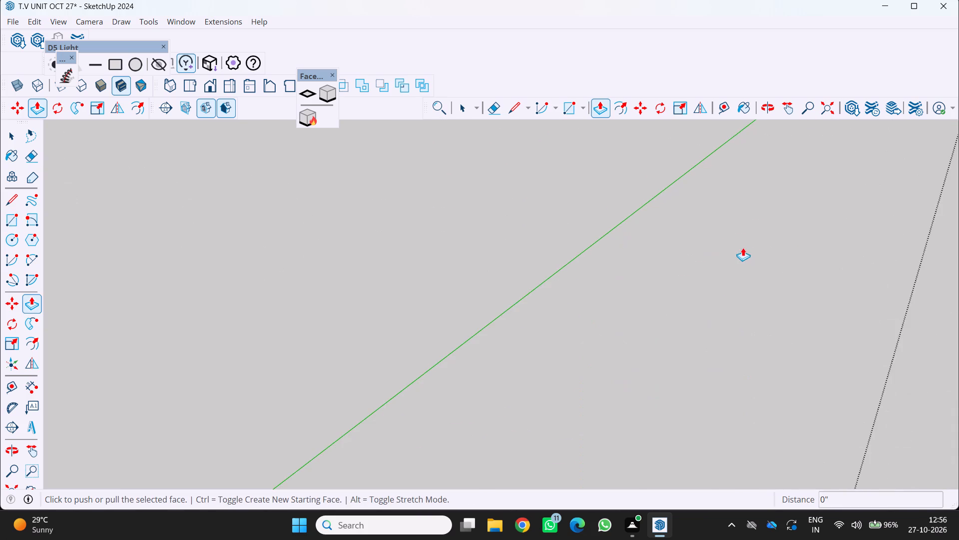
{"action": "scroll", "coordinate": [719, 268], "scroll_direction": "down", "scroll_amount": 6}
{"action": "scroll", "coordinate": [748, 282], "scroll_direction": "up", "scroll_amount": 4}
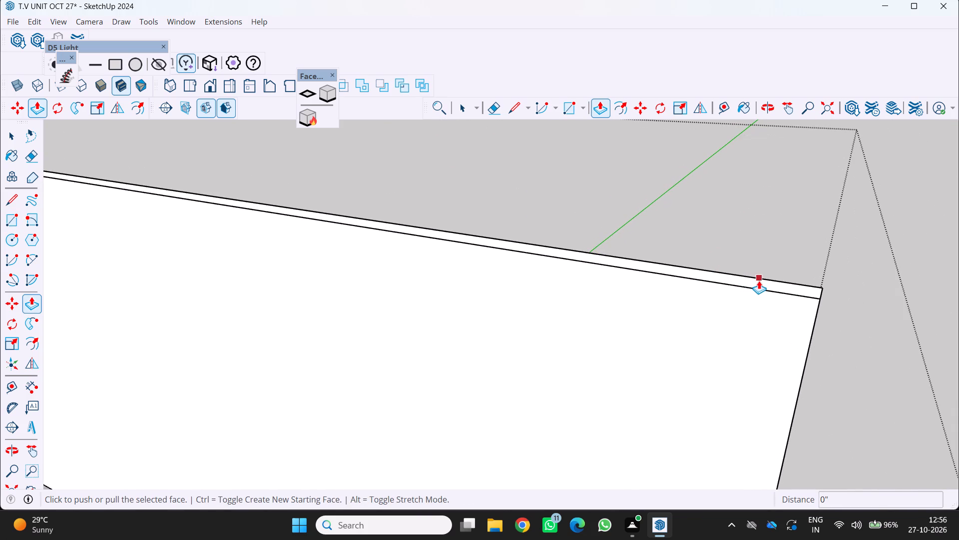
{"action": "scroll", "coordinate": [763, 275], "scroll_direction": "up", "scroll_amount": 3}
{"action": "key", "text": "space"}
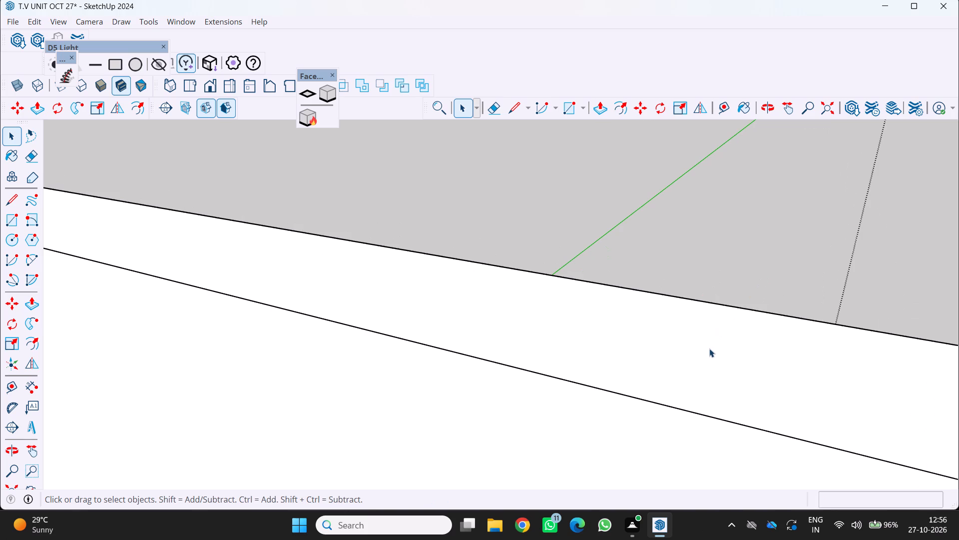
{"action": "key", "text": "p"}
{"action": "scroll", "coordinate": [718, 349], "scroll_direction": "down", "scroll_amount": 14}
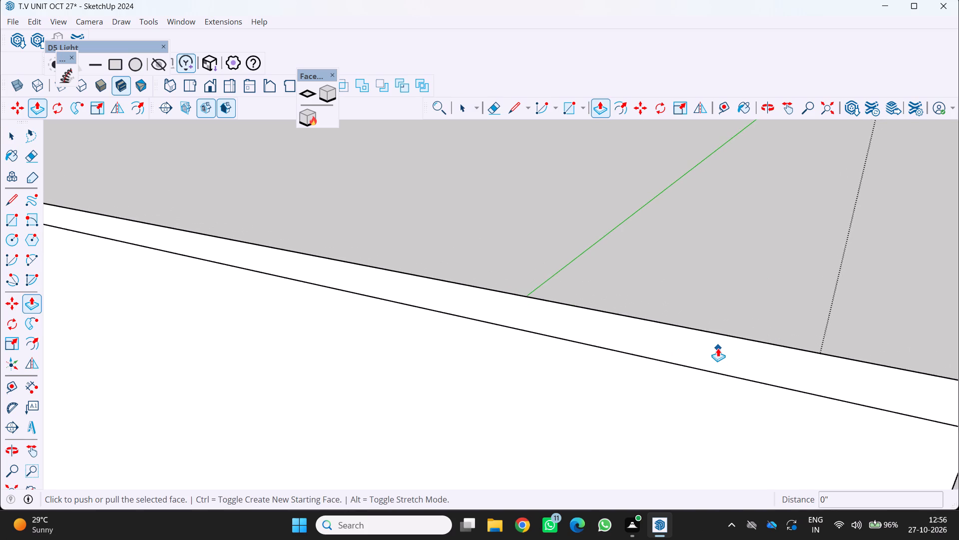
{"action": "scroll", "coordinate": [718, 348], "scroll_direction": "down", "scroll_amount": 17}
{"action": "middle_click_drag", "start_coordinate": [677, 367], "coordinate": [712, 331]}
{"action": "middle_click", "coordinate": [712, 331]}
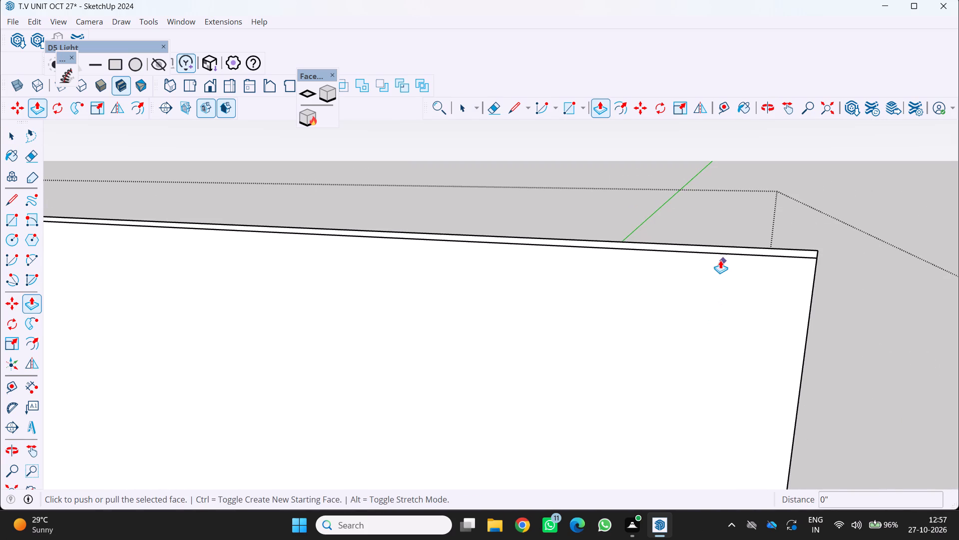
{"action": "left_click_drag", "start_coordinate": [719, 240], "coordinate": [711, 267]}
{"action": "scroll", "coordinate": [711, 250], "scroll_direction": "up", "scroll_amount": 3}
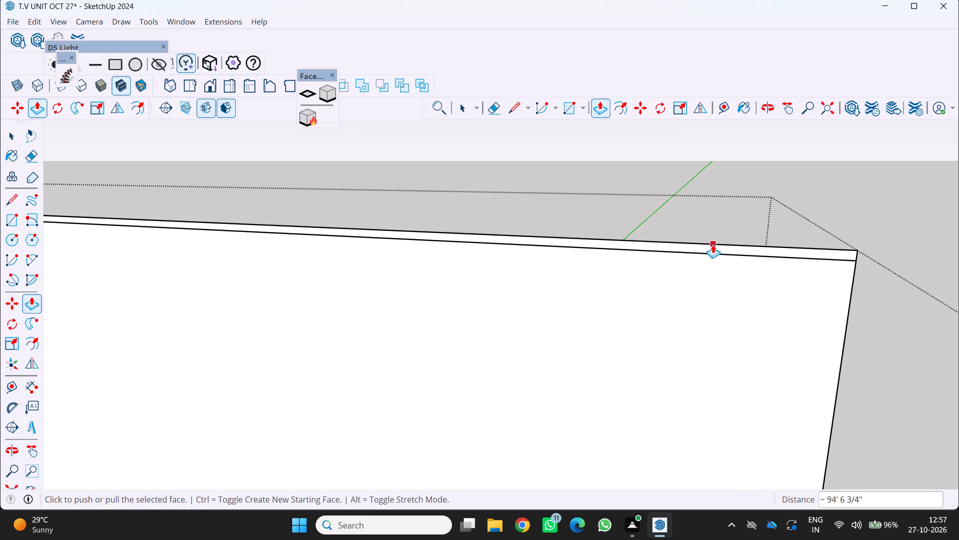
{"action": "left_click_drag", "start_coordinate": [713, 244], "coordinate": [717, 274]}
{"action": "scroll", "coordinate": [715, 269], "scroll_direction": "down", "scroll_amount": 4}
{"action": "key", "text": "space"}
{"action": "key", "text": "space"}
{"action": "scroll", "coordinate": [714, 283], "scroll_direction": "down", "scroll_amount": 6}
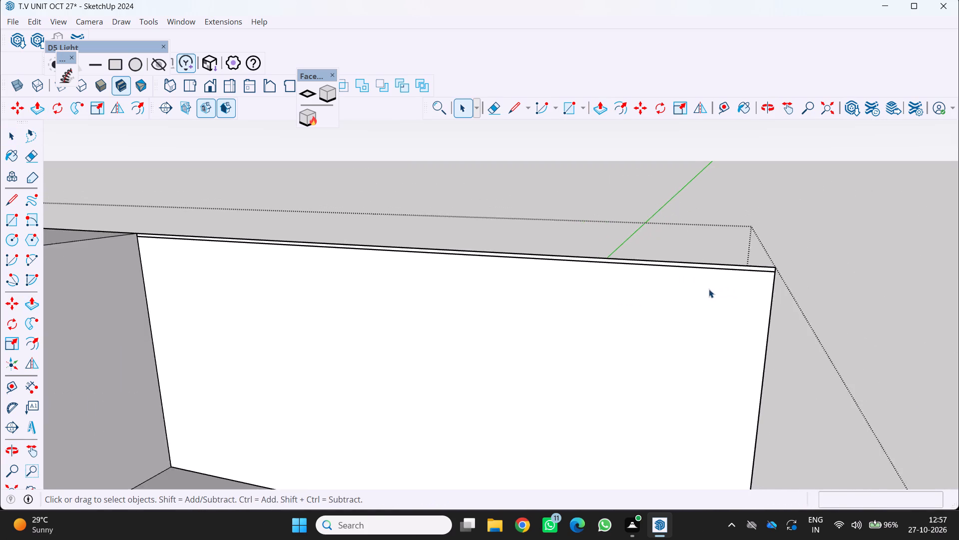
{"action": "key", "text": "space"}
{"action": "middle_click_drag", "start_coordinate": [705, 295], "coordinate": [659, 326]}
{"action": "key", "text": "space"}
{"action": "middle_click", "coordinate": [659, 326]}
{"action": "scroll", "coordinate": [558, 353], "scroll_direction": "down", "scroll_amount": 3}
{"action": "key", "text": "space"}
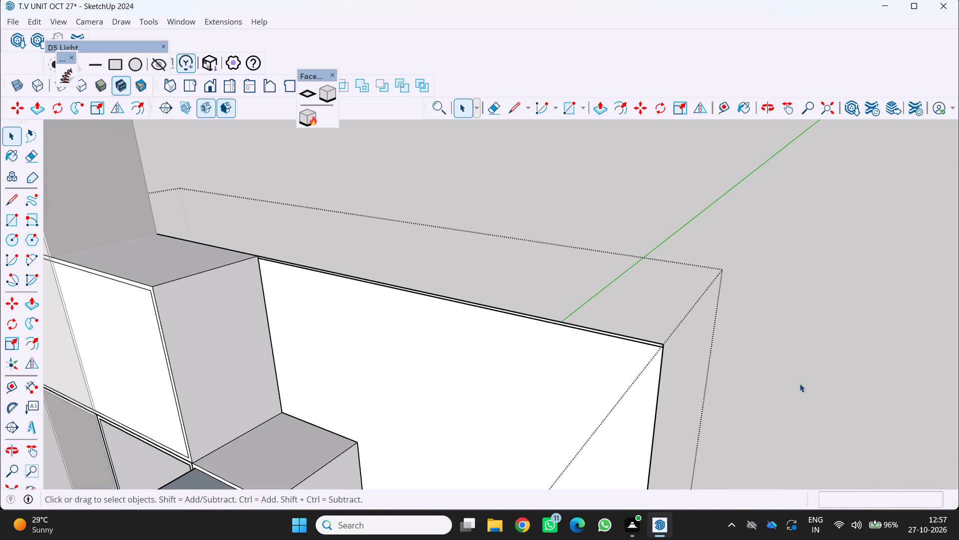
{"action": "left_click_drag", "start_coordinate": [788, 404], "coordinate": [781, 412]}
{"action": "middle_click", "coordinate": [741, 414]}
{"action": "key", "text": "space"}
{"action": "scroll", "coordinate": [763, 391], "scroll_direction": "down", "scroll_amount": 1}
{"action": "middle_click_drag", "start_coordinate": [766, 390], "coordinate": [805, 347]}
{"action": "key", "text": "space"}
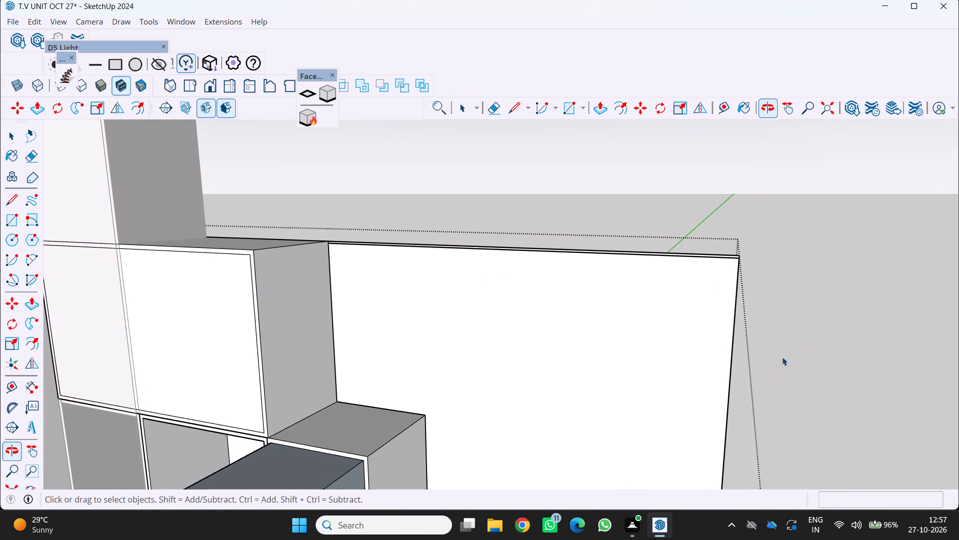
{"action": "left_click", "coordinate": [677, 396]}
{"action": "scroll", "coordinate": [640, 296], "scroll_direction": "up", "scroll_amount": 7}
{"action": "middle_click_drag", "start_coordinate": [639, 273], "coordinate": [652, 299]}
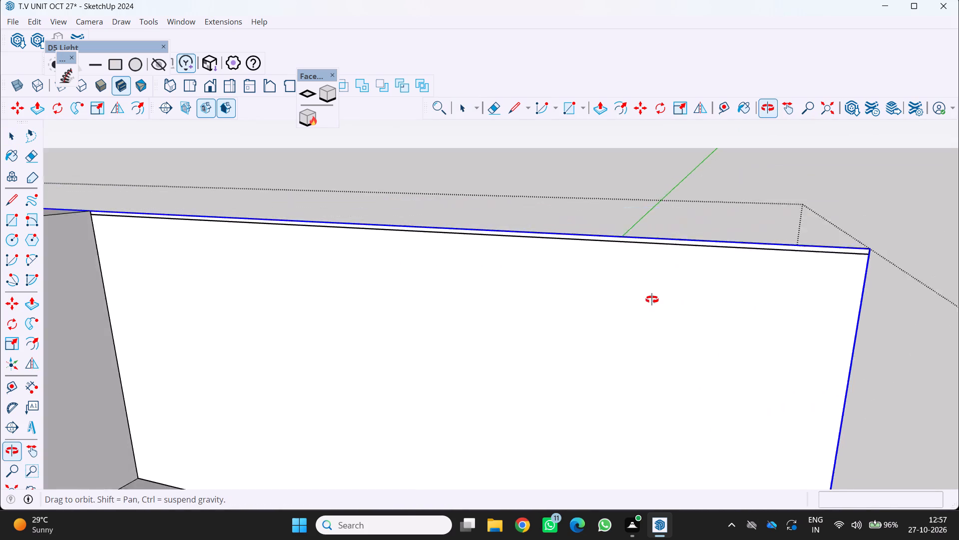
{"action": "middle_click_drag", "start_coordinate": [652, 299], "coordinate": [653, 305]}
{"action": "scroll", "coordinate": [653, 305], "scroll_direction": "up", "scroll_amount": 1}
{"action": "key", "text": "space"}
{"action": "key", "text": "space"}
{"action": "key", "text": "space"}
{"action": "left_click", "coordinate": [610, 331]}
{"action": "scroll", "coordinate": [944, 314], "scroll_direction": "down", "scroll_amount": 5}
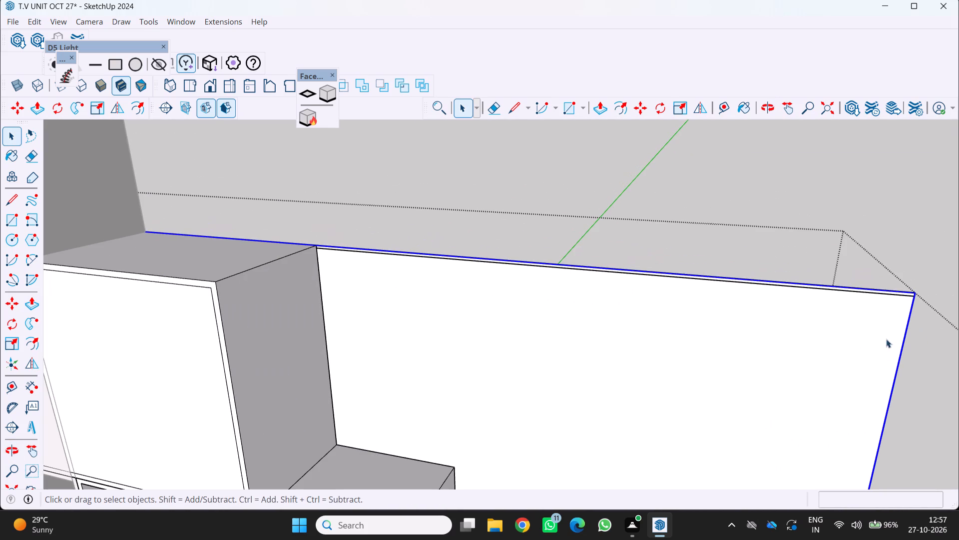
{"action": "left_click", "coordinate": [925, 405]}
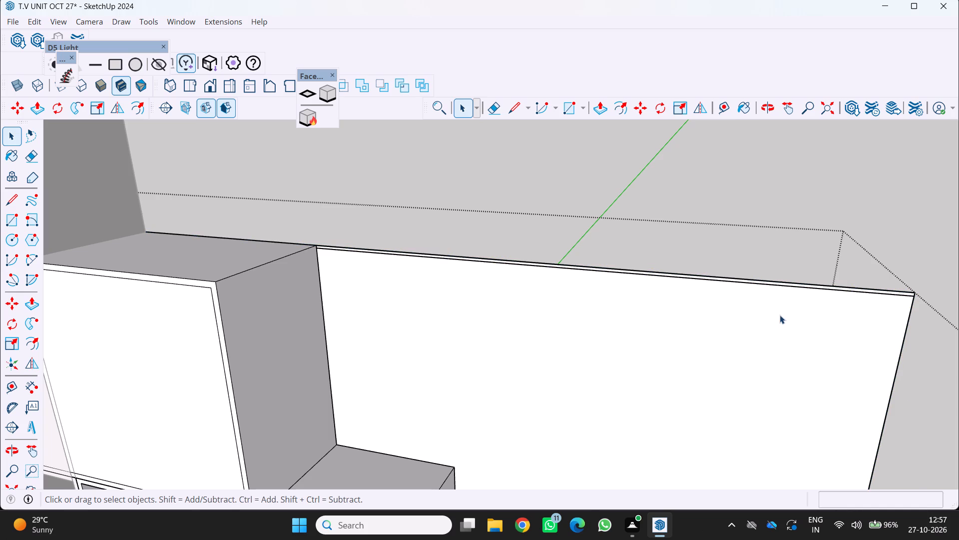
Push/Pull the thin strip at the back wall's top edge outward by about 6 1/16".
{"action": "scroll", "coordinate": [748, 283], "scroll_direction": "up", "scroll_amount": 9}
{"action": "double_click", "coordinate": [739, 274]}
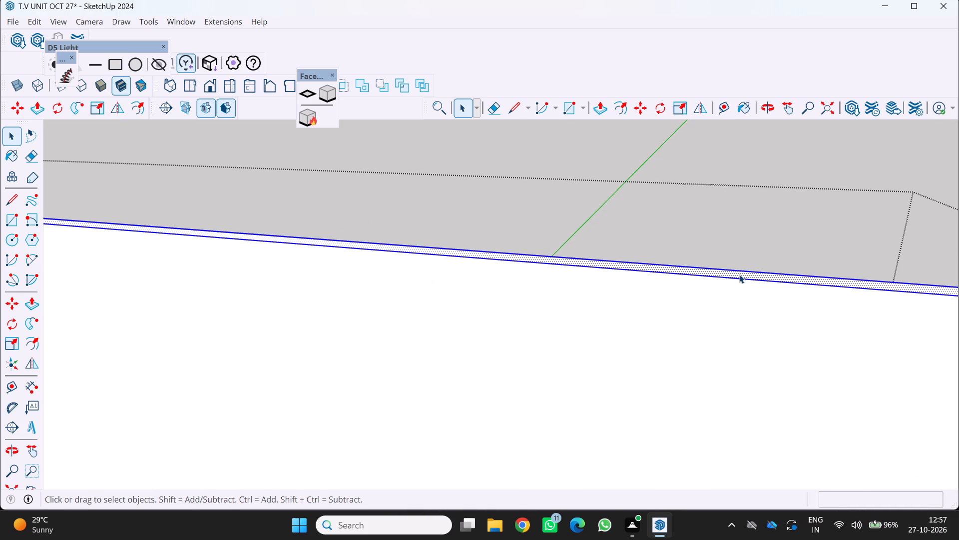
{"action": "left_click", "coordinate": [739, 274]}
{"action": "key", "text": "p"}
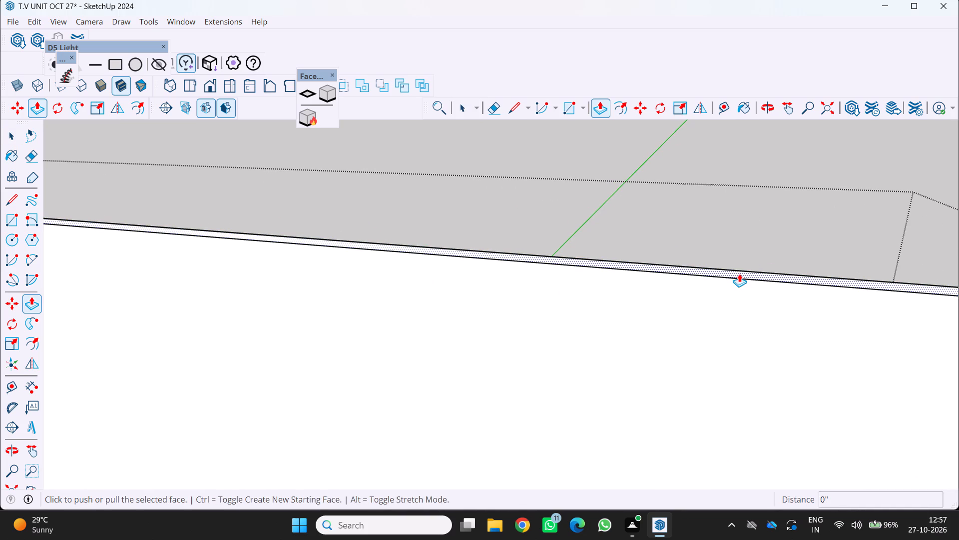
{"action": "left_click_drag", "start_coordinate": [740, 270], "coordinate": [713, 313]}
{"action": "scroll", "coordinate": [711, 313], "scroll_direction": "down", "scroll_amount": 4}
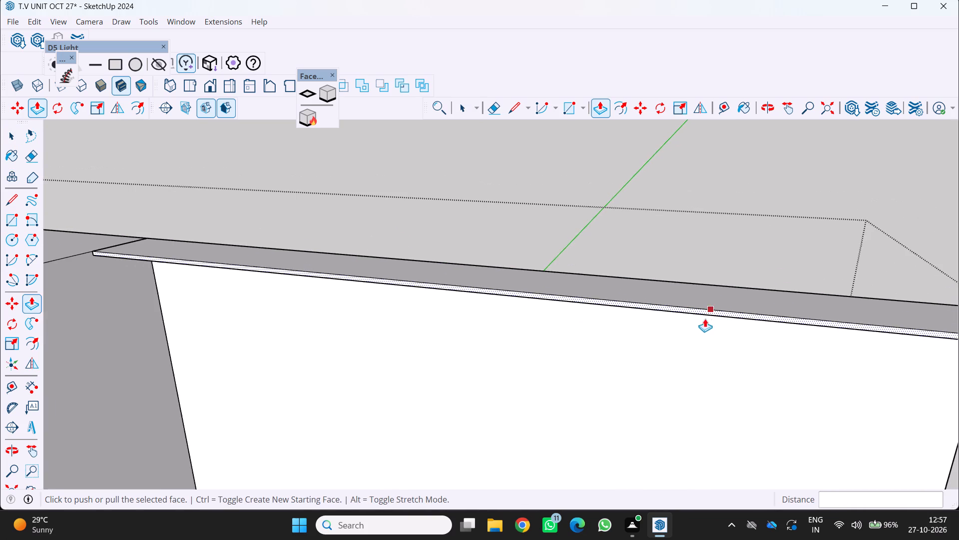
Extend the new top panel's front face by 1' 1 1/8" to the upper cabinet's front corner, flush with the cabinet front.
{"action": "scroll", "coordinate": [705, 318], "scroll_direction": "down", "scroll_amount": 6}
{"action": "scroll", "coordinate": [209, 273], "scroll_direction": "up", "scroll_amount": 4}
{"action": "middle_click_drag", "start_coordinate": [225, 283], "coordinate": [315, 265]}
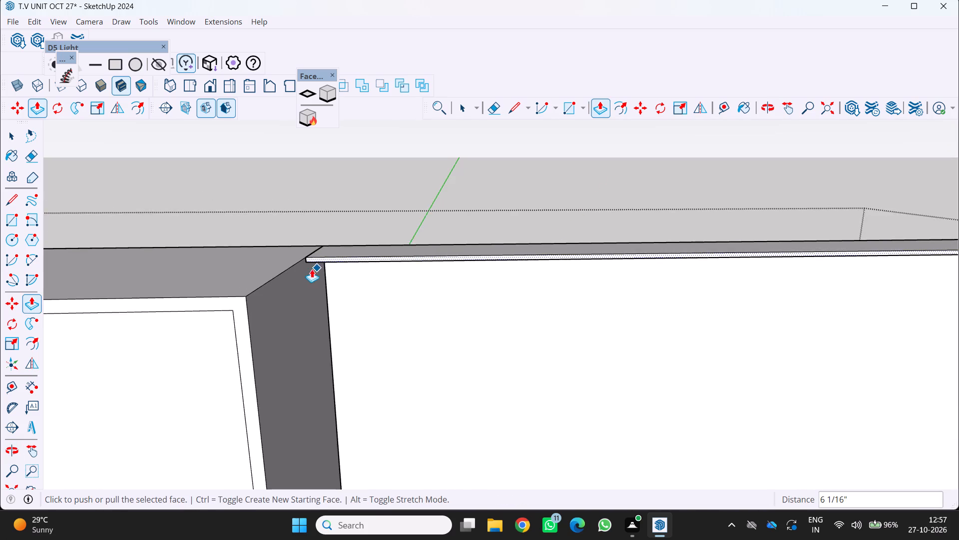
{"action": "scroll", "coordinate": [309, 267], "scroll_direction": "up", "scroll_amount": 7}
{"action": "left_click_drag", "start_coordinate": [319, 250], "coordinate": [106, 367]}
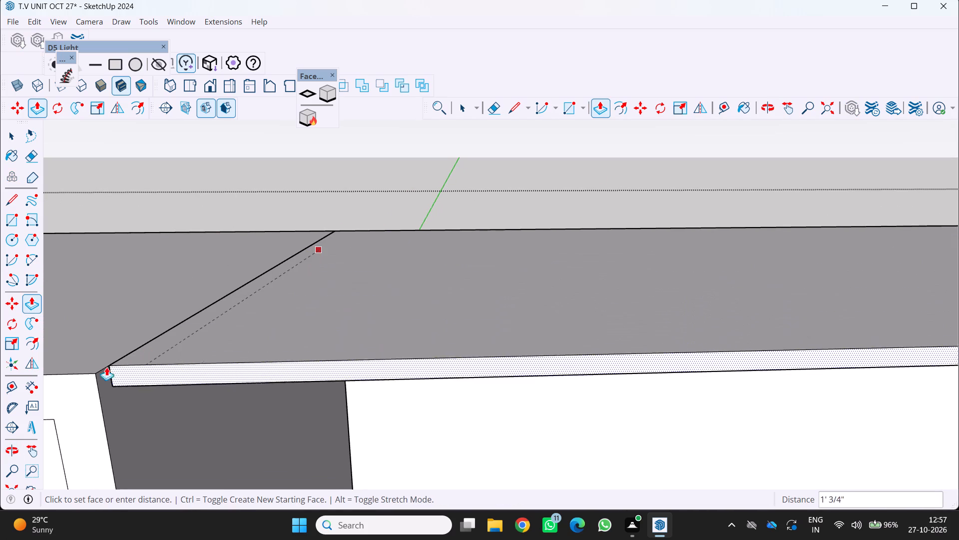
{"action": "left_click_drag", "start_coordinate": [106, 367], "coordinate": [92, 370]}
Examine the new top panel from below, including where it meets the upper cabinet's side and the back wall.
{"action": "scroll", "coordinate": [79, 377], "scroll_direction": "down", "scroll_amount": 7}
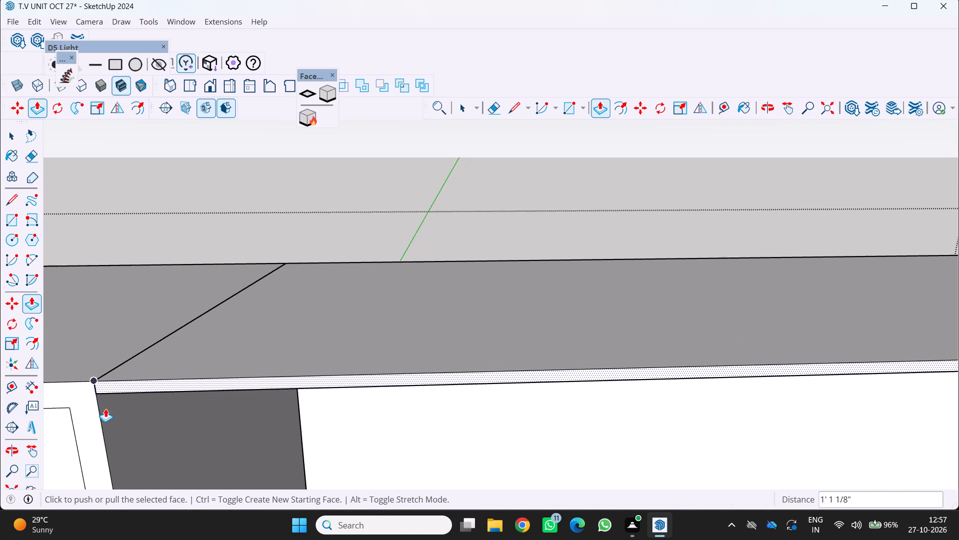
{"action": "scroll", "coordinate": [105, 408], "scroll_direction": "down", "scroll_amount": 5}
{"action": "scroll", "coordinate": [142, 498], "scroll_direction": "down", "scroll_amount": 2}
{"action": "scroll", "coordinate": [236, 403], "scroll_direction": "down", "scroll_amount": 4}
{"action": "middle_click_drag", "start_coordinate": [227, 414], "coordinate": [234, 350]}
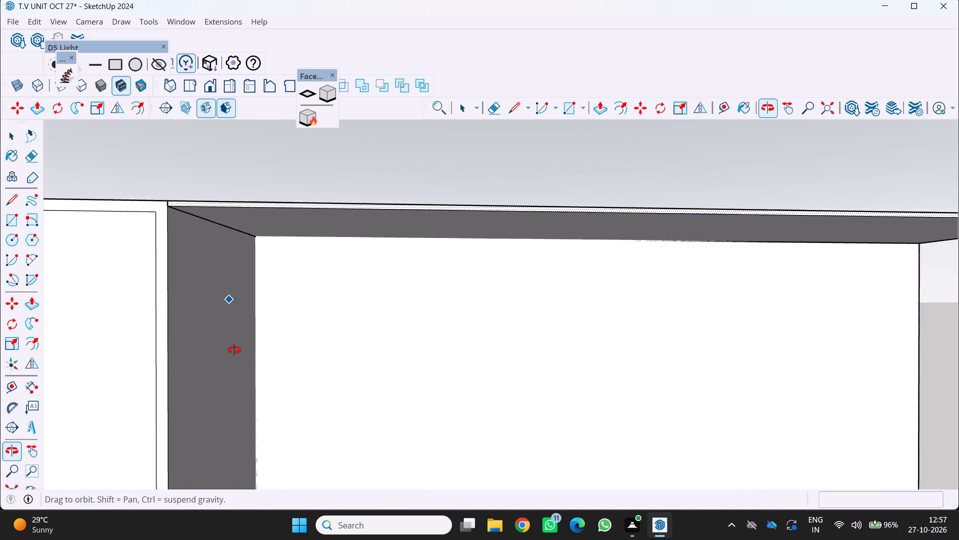
{"action": "middle_click_drag", "start_coordinate": [234, 350], "coordinate": [234, 349]}
{"action": "scroll", "coordinate": [239, 344], "scroll_direction": "down", "scroll_amount": 5}
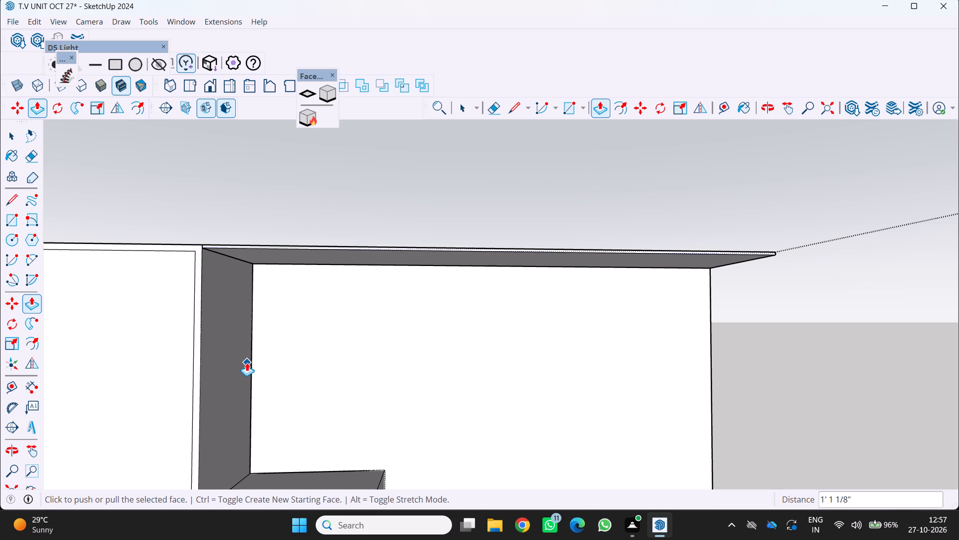
{"action": "scroll", "coordinate": [286, 386], "scroll_direction": "down", "scroll_amount": 6}
{"action": "middle_click_drag", "start_coordinate": [371, 444], "coordinate": [370, 397]}
{"action": "scroll", "coordinate": [367, 441], "scroll_direction": "up", "scroll_amount": 1}
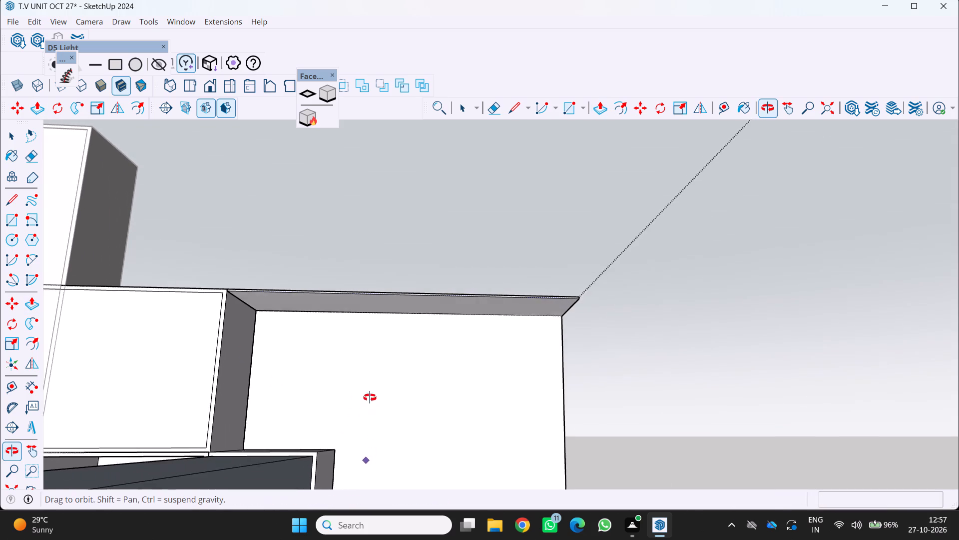
{"action": "middle_click_drag", "start_coordinate": [370, 397], "coordinate": [370, 396]}
{"action": "scroll", "coordinate": [347, 381], "scroll_direction": "down", "scroll_amount": 3}
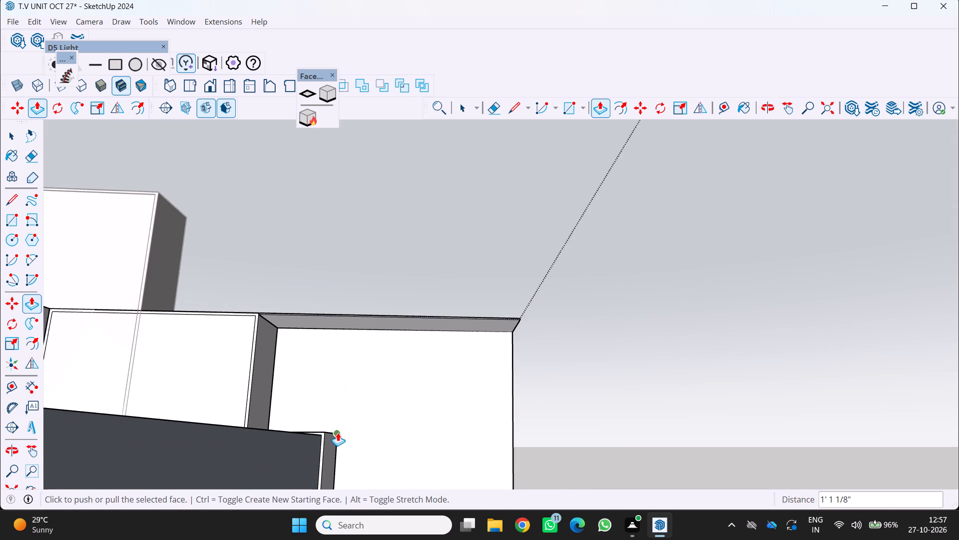
{"action": "scroll", "coordinate": [338, 432], "scroll_direction": "up", "scroll_amount": 5}
{"action": "middle_click_drag", "start_coordinate": [344, 433], "coordinate": [355, 438]}
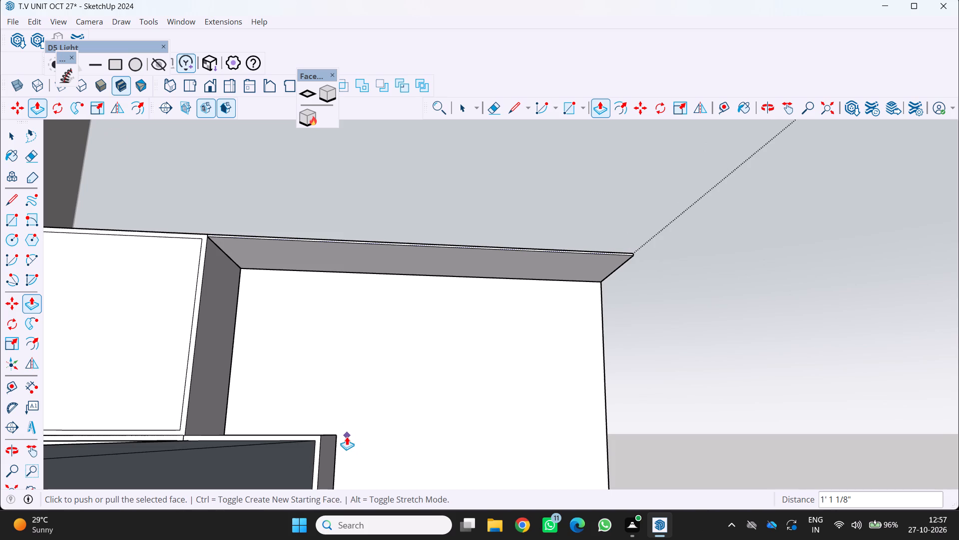
Push/Pull the underside of the new top panel downward by 3/8" to thicken it.
{"action": "scroll", "coordinate": [349, 444], "scroll_direction": "up", "scroll_amount": 2}
{"action": "middle_click_drag", "start_coordinate": [350, 445], "coordinate": [337, 460]}
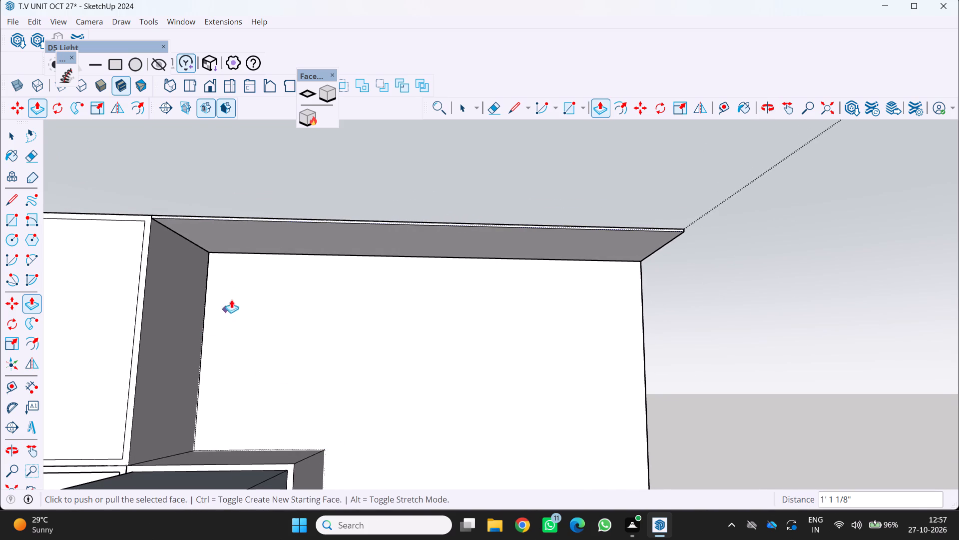
{"action": "scroll", "coordinate": [246, 281], "scroll_direction": "up", "scroll_amount": 1}
{"action": "middle_click_drag", "start_coordinate": [247, 283], "coordinate": [271, 344]}
{"action": "scroll", "coordinate": [271, 349], "scroll_direction": "up", "scroll_amount": 5}
{"action": "middle_click_drag", "start_coordinate": [287, 342], "coordinate": [284, 335]}
{"action": "middle_click", "coordinate": [284, 335]}
{"action": "scroll", "coordinate": [284, 335], "scroll_direction": "up", "scroll_amount": 1}
{"action": "scroll", "coordinate": [252, 398], "scroll_direction": "up", "scroll_amount": 2}
{"action": "middle_click_drag", "start_coordinate": [250, 395], "coordinate": [253, 355]}
{"action": "scroll", "coordinate": [276, 160], "scroll_direction": "down", "scroll_amount": 3}
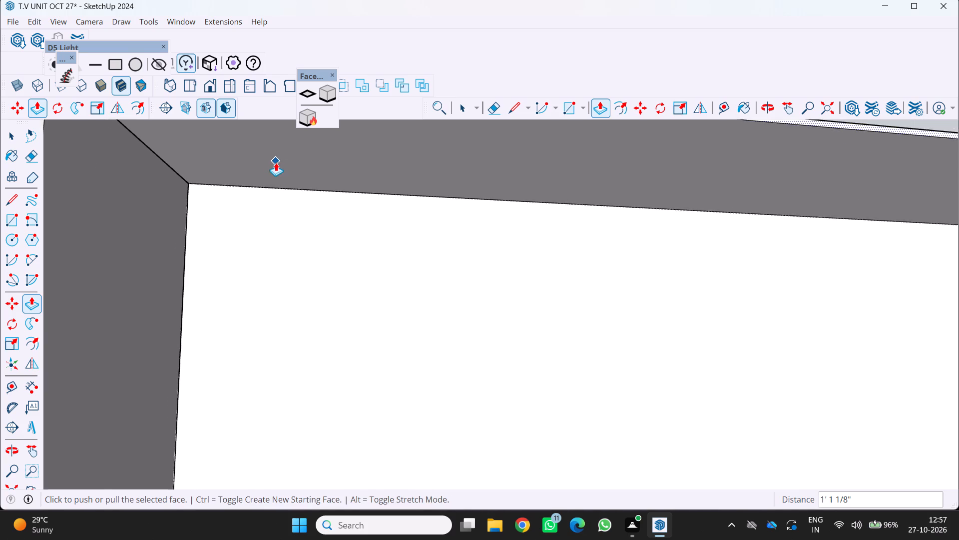
{"action": "scroll", "coordinate": [276, 162], "scroll_direction": "down", "scroll_amount": 3}
{"action": "middle_click_drag", "start_coordinate": [274, 173], "coordinate": [277, 208]}
{"action": "scroll", "coordinate": [272, 244], "scroll_direction": "up", "scroll_amount": 3}
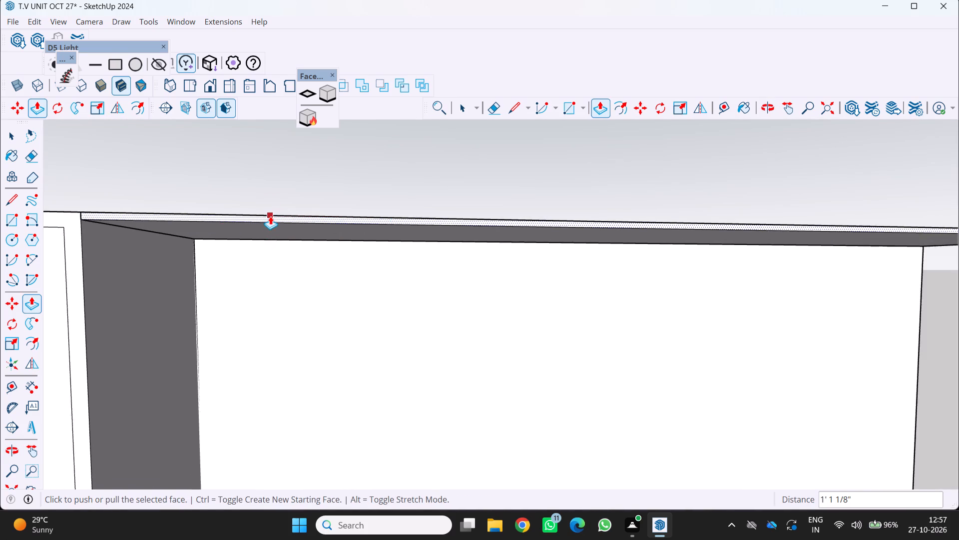
{"action": "scroll", "coordinate": [270, 216], "scroll_direction": "up", "scroll_amount": 6}
{"action": "key", "text": "space"}
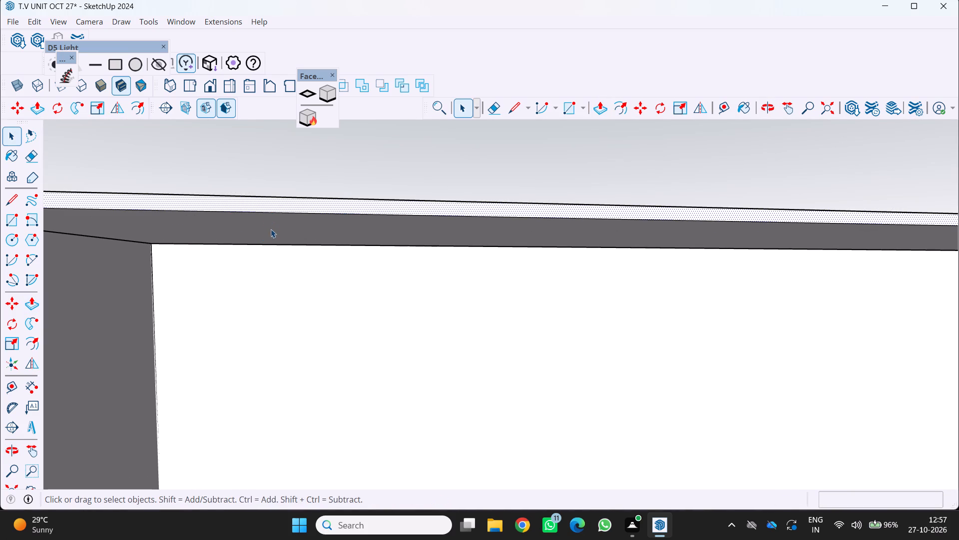
{"action": "left_click", "coordinate": [271, 231]}
{"action": "key", "text": "p"}
{"action": "left_click_drag", "start_coordinate": [274, 226], "coordinate": [275, 238]}
{"action": "scroll", "coordinate": [274, 238], "scroll_direction": "down", "scroll_amount": 10}
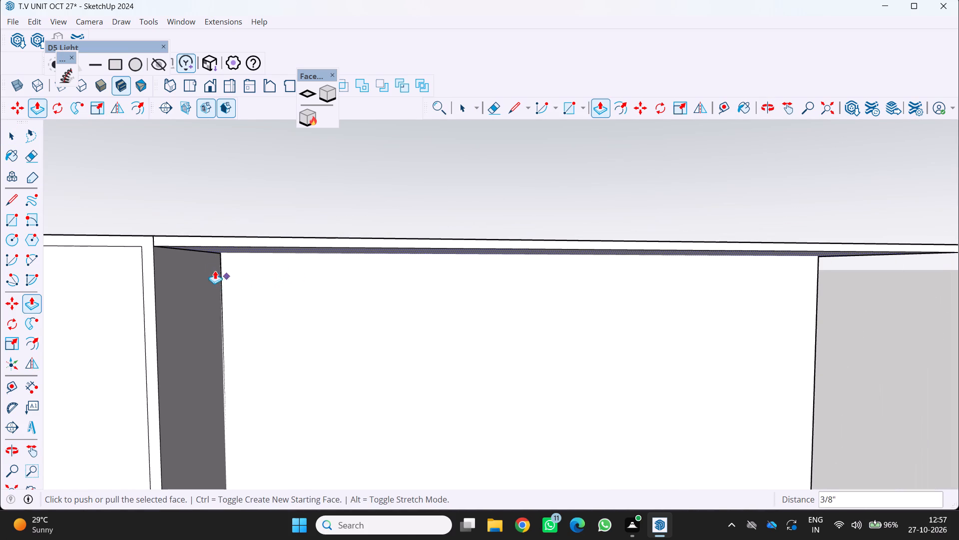
Push/Pull the top panel's underside a further 1/4" downward near the upper cabinet's side.
{"action": "scroll", "coordinate": [184, 260], "scroll_direction": "up", "scroll_amount": 2}
{"action": "middle_click_drag", "start_coordinate": [153, 242], "coordinate": [202, 266]}
{"action": "scroll", "coordinate": [159, 242], "scroll_direction": "up", "scroll_amount": 1}
{"action": "middle_click", "coordinate": [202, 266]}
{"action": "scroll", "coordinate": [163, 262], "scroll_direction": "up", "scroll_amount": 6}
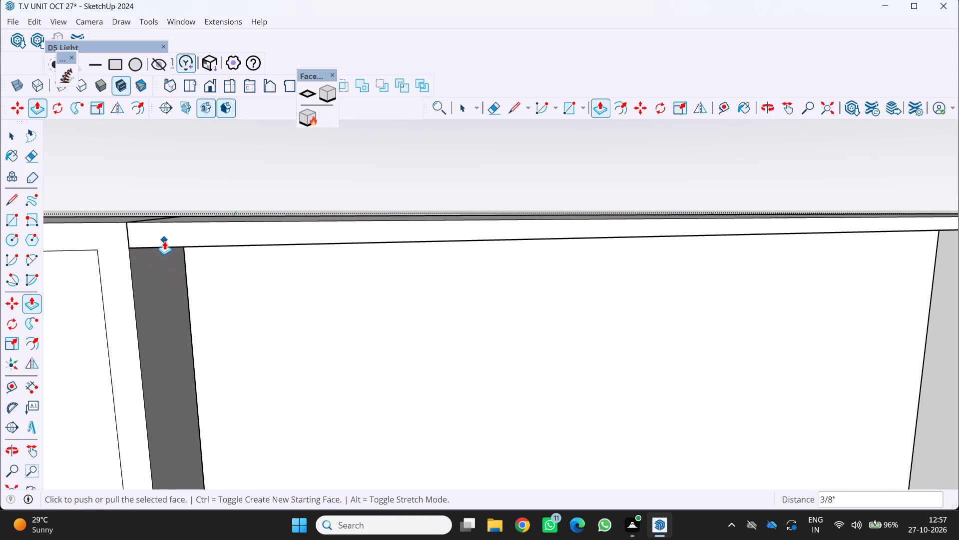
{"action": "scroll", "coordinate": [160, 255], "scroll_direction": "up", "scroll_amount": 3}
{"action": "middle_click_drag", "start_coordinate": [190, 263], "coordinate": [189, 243]}
{"action": "scroll", "coordinate": [190, 235], "scroll_direction": "up", "scroll_amount": 3}
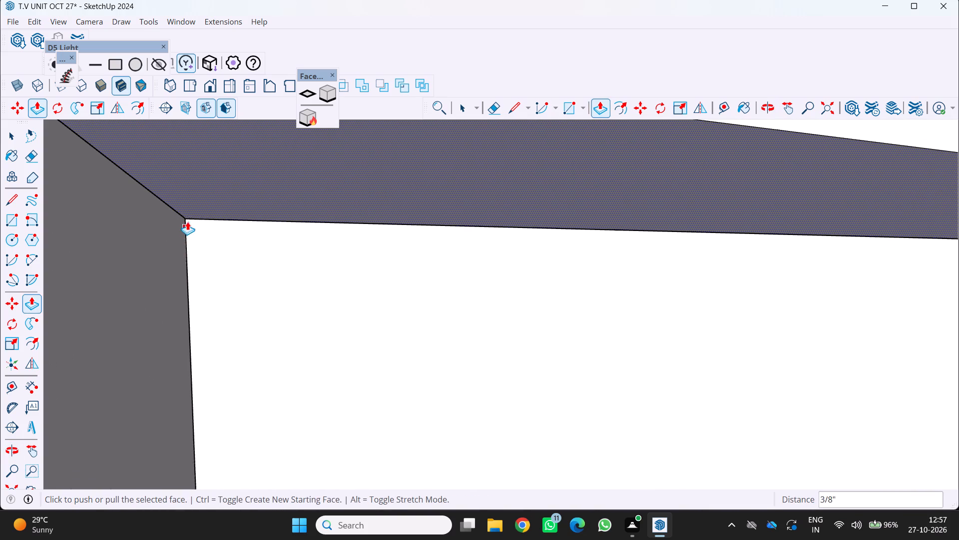
{"action": "left_click_drag", "start_coordinate": [200, 173], "coordinate": [204, 187]}
{"action": "scroll", "coordinate": [204, 185], "scroll_direction": "down", "scroll_amount": 12}
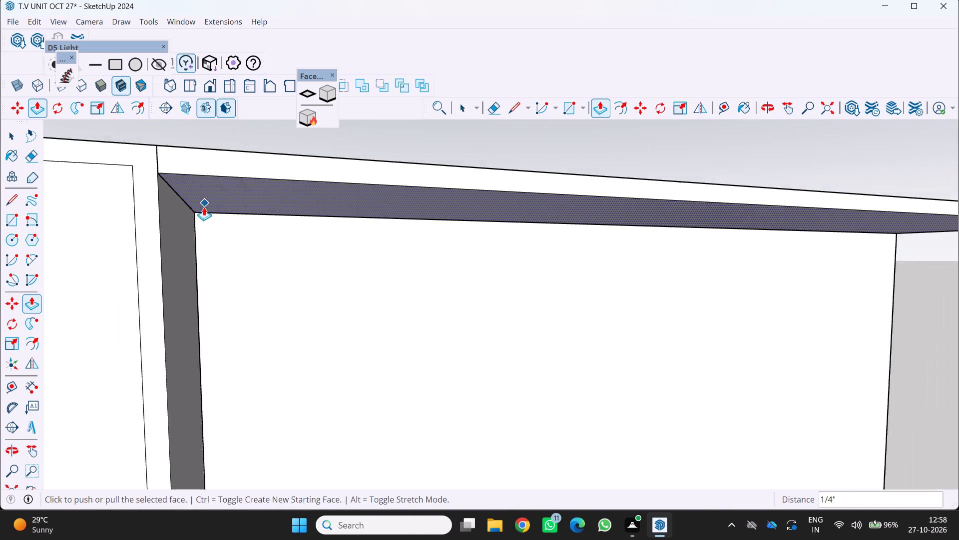
Draw a line about 13/16" long from the upper cabinet front frame's inner top corner to the cabinet's side edge.
{"action": "middle_click_drag", "start_coordinate": [183, 206], "coordinate": [169, 259]}
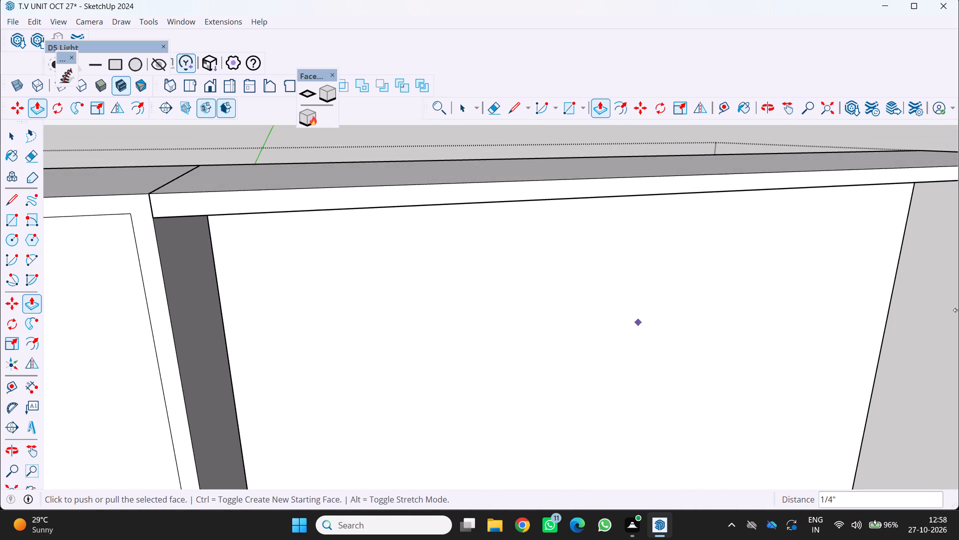
{"action": "left_click", "coordinate": [8, 196]}
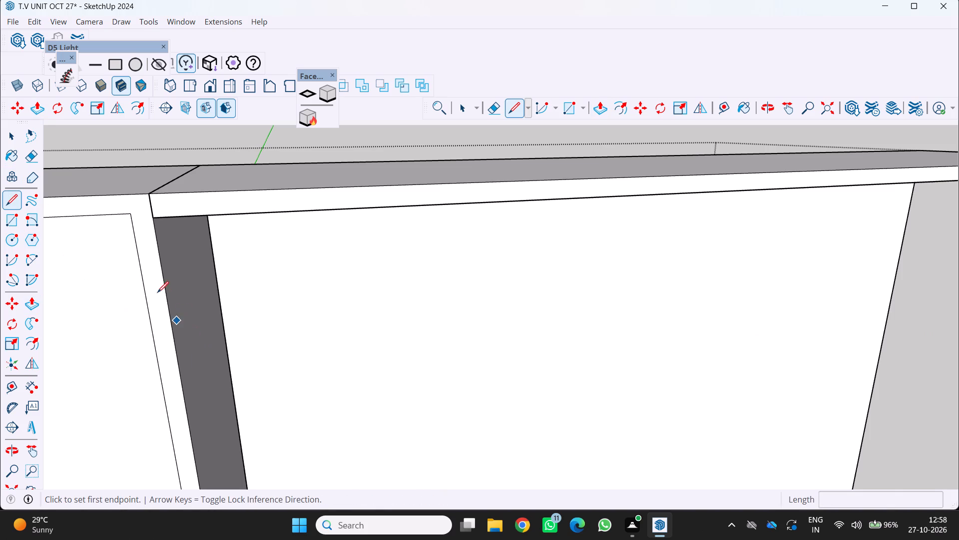
{"action": "scroll", "coordinate": [155, 285], "scroll_direction": "up", "scroll_amount": 4}
{"action": "scroll", "coordinate": [143, 180], "scroll_direction": "up", "scroll_amount": 2}
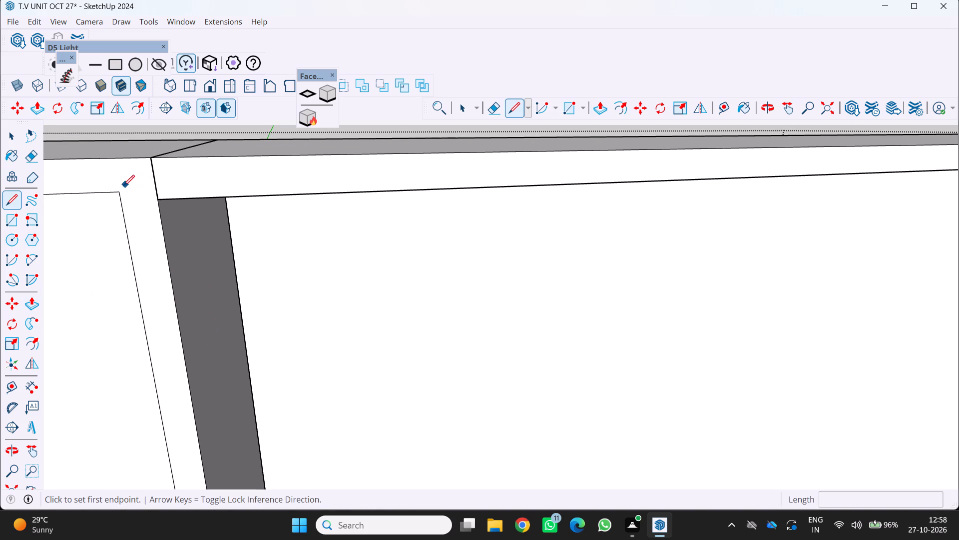
{"action": "left_click", "coordinate": [120, 191]}
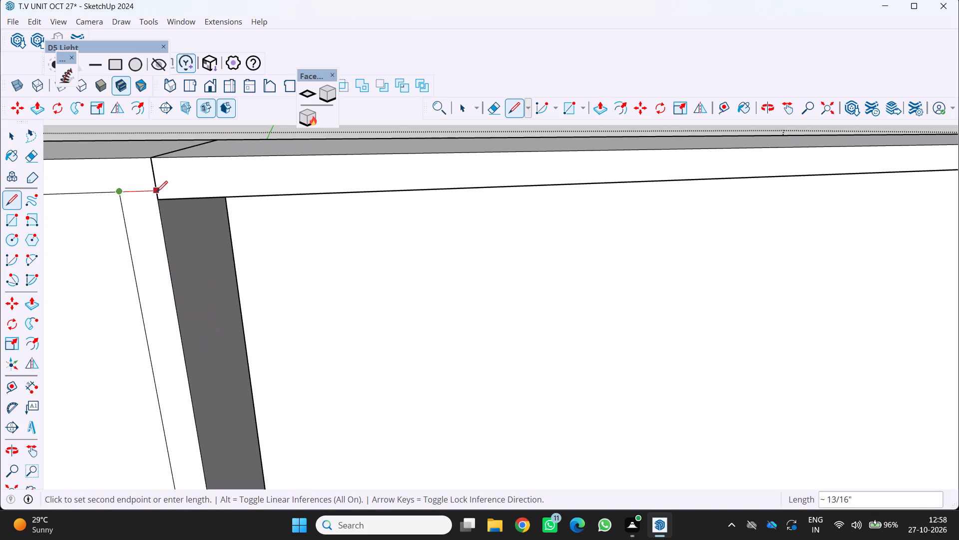
{"action": "left_click", "coordinate": [156, 192]}
{"action": "key", "text": "space"}
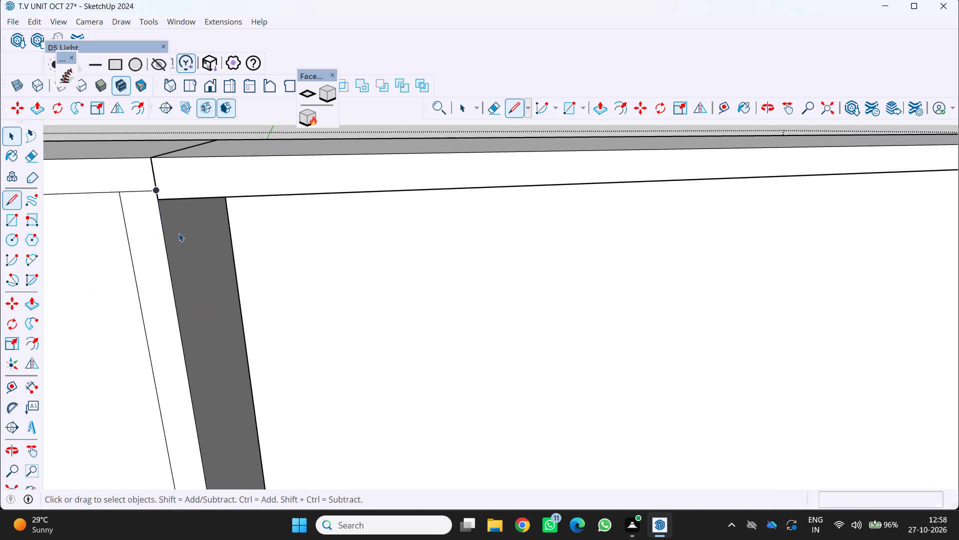
Examine the thickened top panel from the front and above, including its joint with the upper cabinet.
{"action": "middle_click_drag", "start_coordinate": [193, 218], "coordinate": [222, 255]}
{"action": "middle_click", "coordinate": [222, 257]}
{"action": "scroll", "coordinate": [222, 258], "scroll_direction": "down", "scroll_amount": 4}
{"action": "middle_click_drag", "start_coordinate": [210, 256], "coordinate": [182, 213]}
{"action": "scroll", "coordinate": [188, 228], "scroll_direction": "up", "scroll_amount": 1}
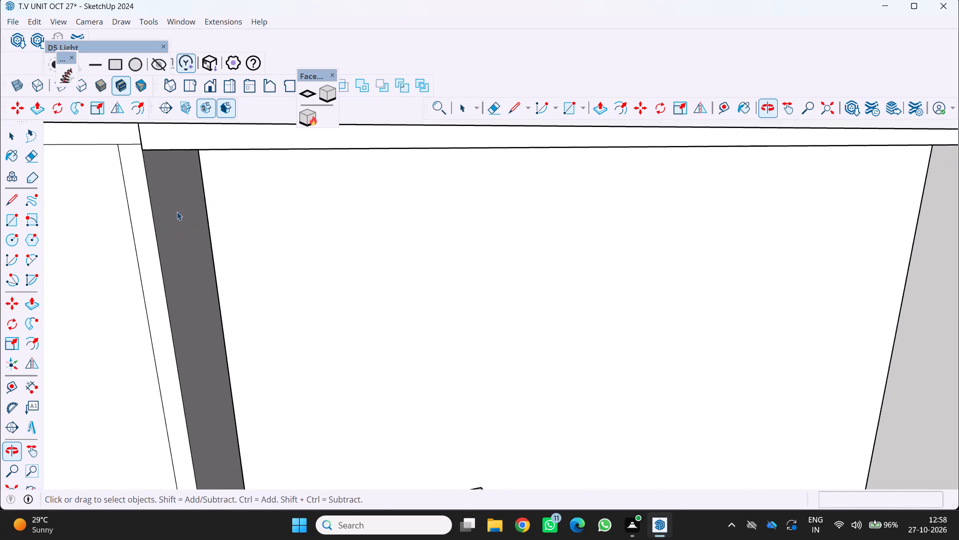
{"action": "scroll", "coordinate": [177, 202], "scroll_direction": "up", "scroll_amount": 2}
{"action": "middle_click_drag", "start_coordinate": [178, 201], "coordinate": [195, 242]}
{"action": "scroll", "coordinate": [195, 241], "scroll_direction": "down", "scroll_amount": 5}
{"action": "middle_click_drag", "start_coordinate": [182, 244], "coordinate": [167, 302]}
{"action": "scroll", "coordinate": [179, 250], "scroll_direction": "down", "scroll_amount": 5}
{"action": "middle_click_drag", "start_coordinate": [129, 351], "coordinate": [126, 353]}
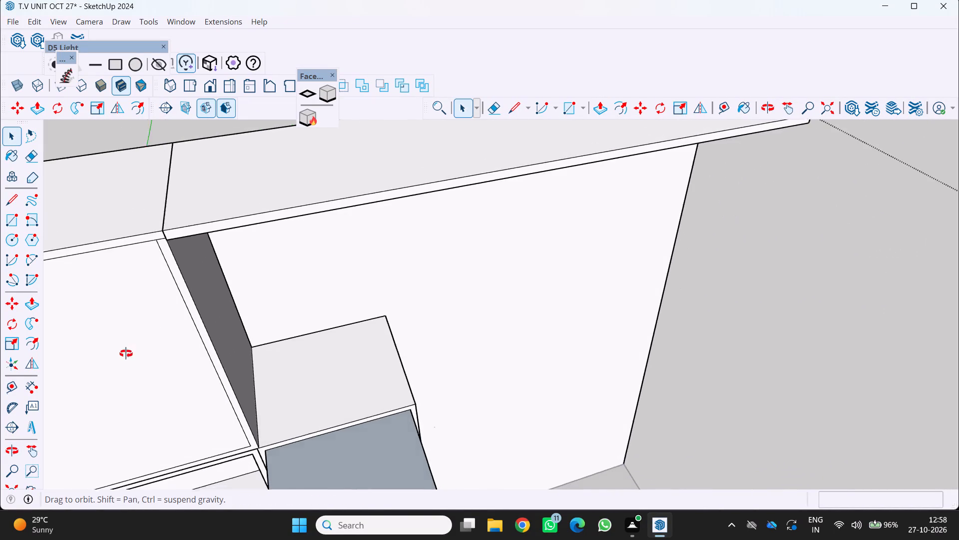
{"action": "middle_click_drag", "start_coordinate": [126, 353], "coordinate": [91, 270]}
{"action": "middle_click", "coordinate": [91, 270]}
{"action": "scroll", "coordinate": [154, 245], "scroll_direction": "up", "scroll_amount": 2}
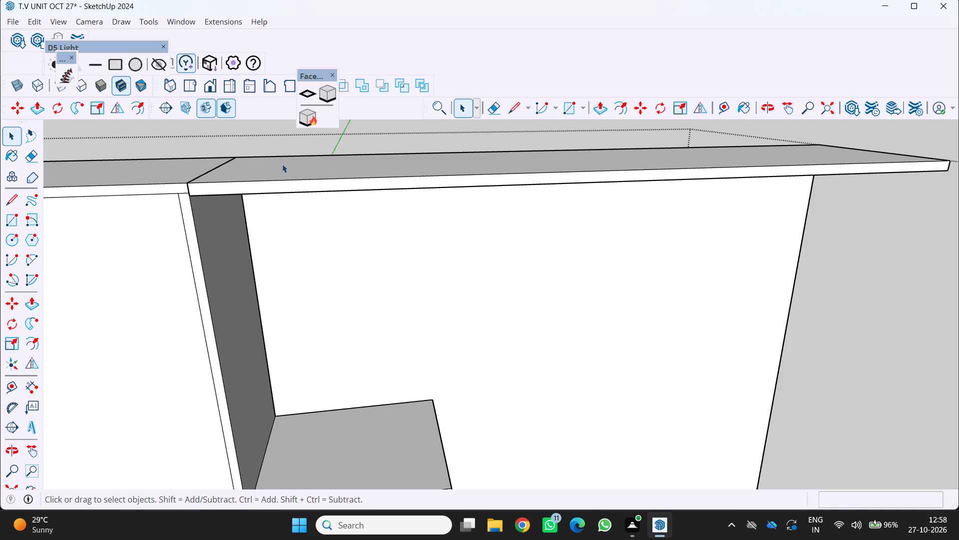
{"action": "scroll", "coordinate": [264, 209], "scroll_direction": "down", "scroll_amount": 1}
{"action": "middle_click_drag", "start_coordinate": [264, 210], "coordinate": [302, 274]}
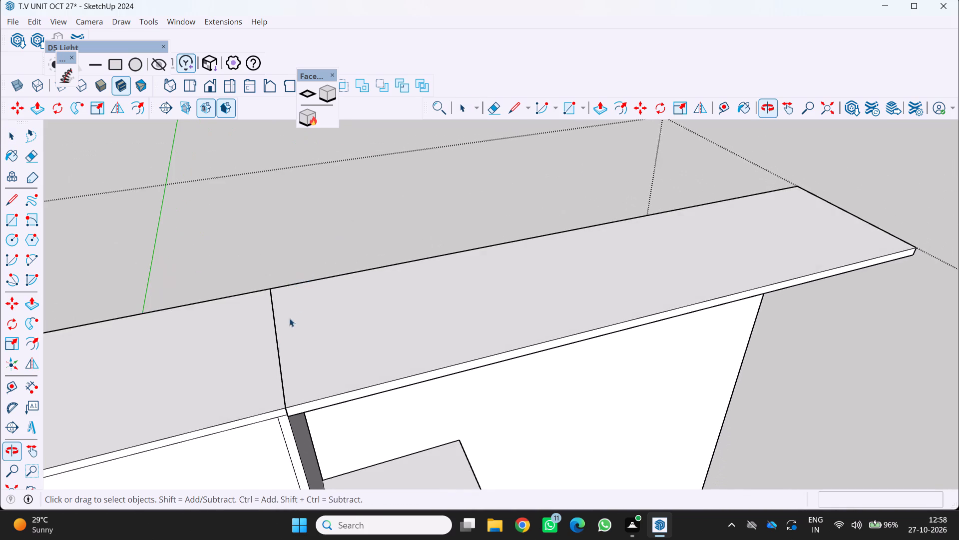
{"action": "scroll", "coordinate": [277, 357], "scroll_direction": "down", "scroll_amount": 4}
{"action": "middle_click_drag", "start_coordinate": [247, 449], "coordinate": [209, 398]}
{"action": "scroll", "coordinate": [247, 449], "scroll_direction": "up", "scroll_amount": 1}
{"action": "middle_click", "coordinate": [209, 398]}
{"action": "scroll", "coordinate": [231, 304], "scroll_direction": "up", "scroll_amount": 2}
{"action": "scroll", "coordinate": [232, 287], "scroll_direction": "down", "scroll_amount": 4}
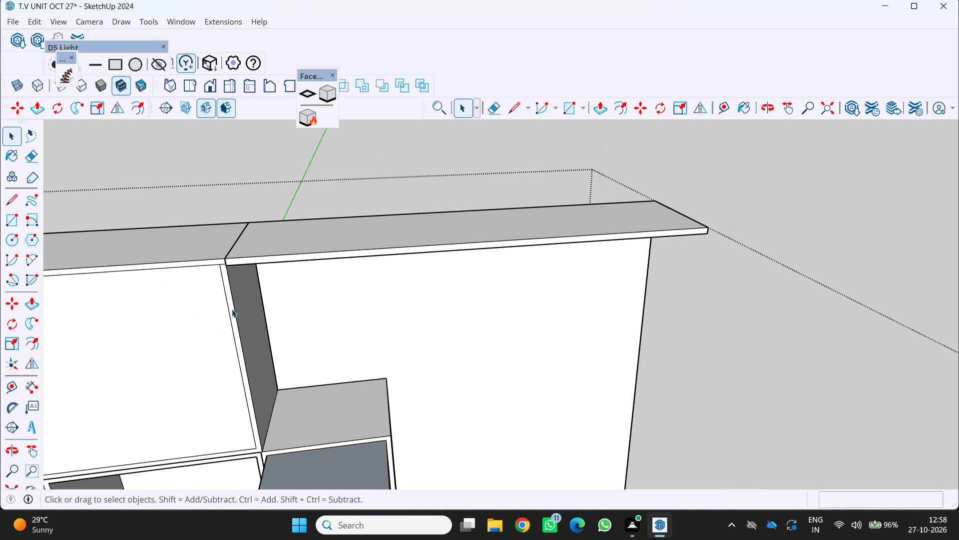
{"action": "middle_click_drag", "start_coordinate": [234, 325], "coordinate": [218, 458], "text": "shift"}
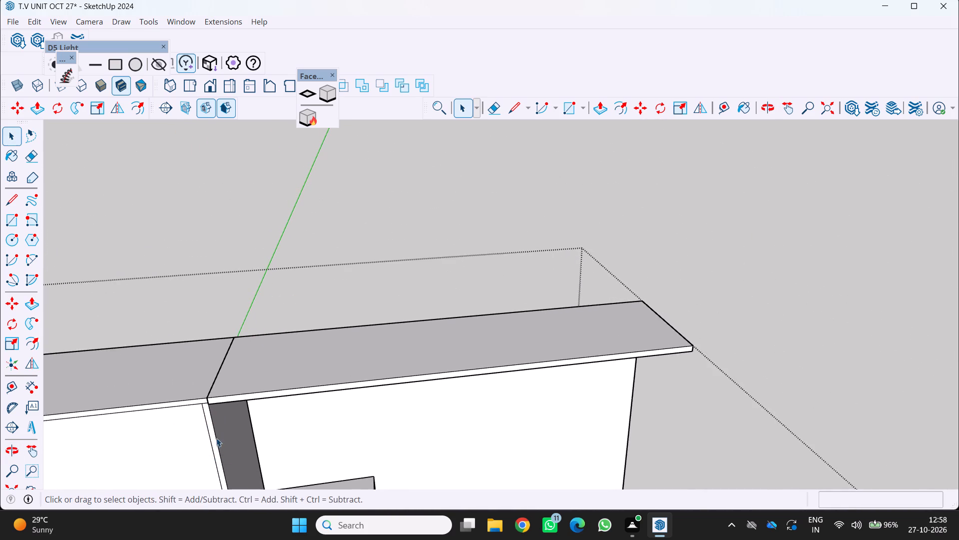
{"action": "scroll", "coordinate": [216, 438], "scroll_direction": "down", "scroll_amount": 3}
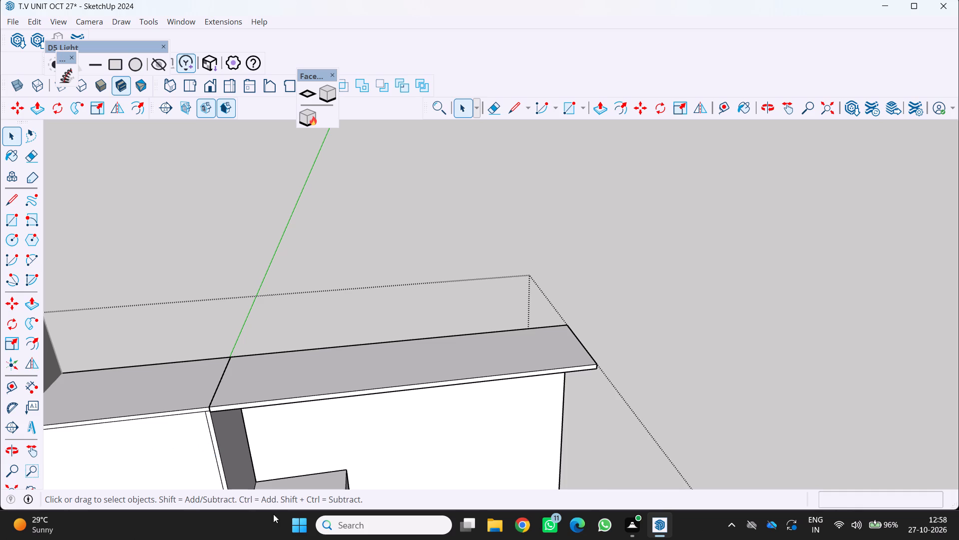
Push/Pull the top panel's underside up about 3/16" to the short line's endpoint, aligning it with the cabinet frame's inner top edge.
{"action": "scroll", "coordinate": [280, 482], "scroll_direction": "down", "scroll_amount": 3}
{"action": "middle_click_drag", "start_coordinate": [270, 440], "coordinate": [176, 232]}
{"action": "middle_click", "coordinate": [176, 232]}
{"action": "scroll", "coordinate": [255, 372], "scroll_direction": "up", "scroll_amount": 4}
{"action": "middle_click_drag", "start_coordinate": [254, 375], "coordinate": [277, 376]}
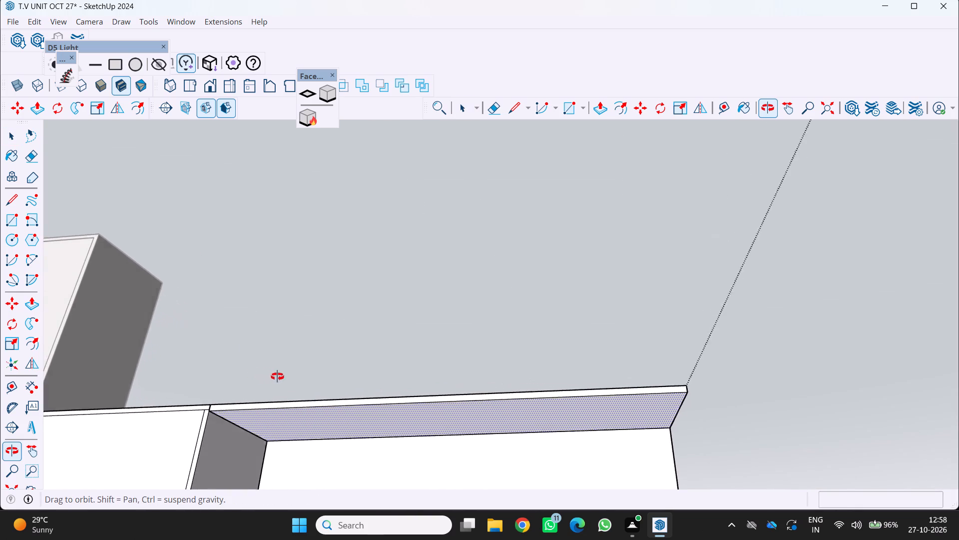
{"action": "middle_click_drag", "start_coordinate": [277, 376], "coordinate": [369, 388]}
{"action": "scroll", "coordinate": [280, 392], "scroll_direction": "up", "scroll_amount": 3}
{"action": "middle_click_drag", "start_coordinate": [250, 381], "coordinate": [262, 409]}
{"action": "scroll", "coordinate": [254, 387], "scroll_direction": "up", "scroll_amount": 1}
{"action": "middle_click", "coordinate": [262, 409]}
{"action": "scroll", "coordinate": [272, 440], "scroll_direction": "up", "scroll_amount": 1}
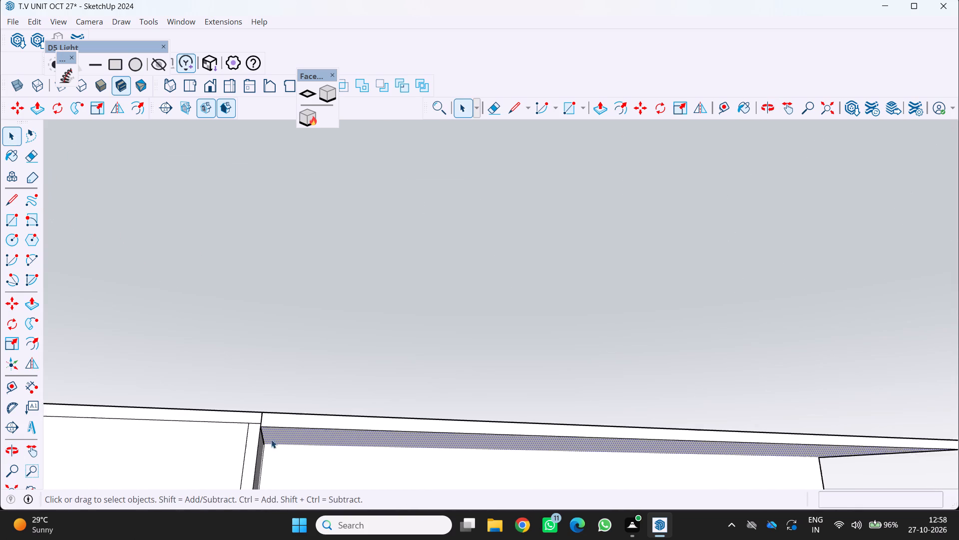
{"action": "scroll", "coordinate": [271, 439], "scroll_direction": "up", "scroll_amount": 8}
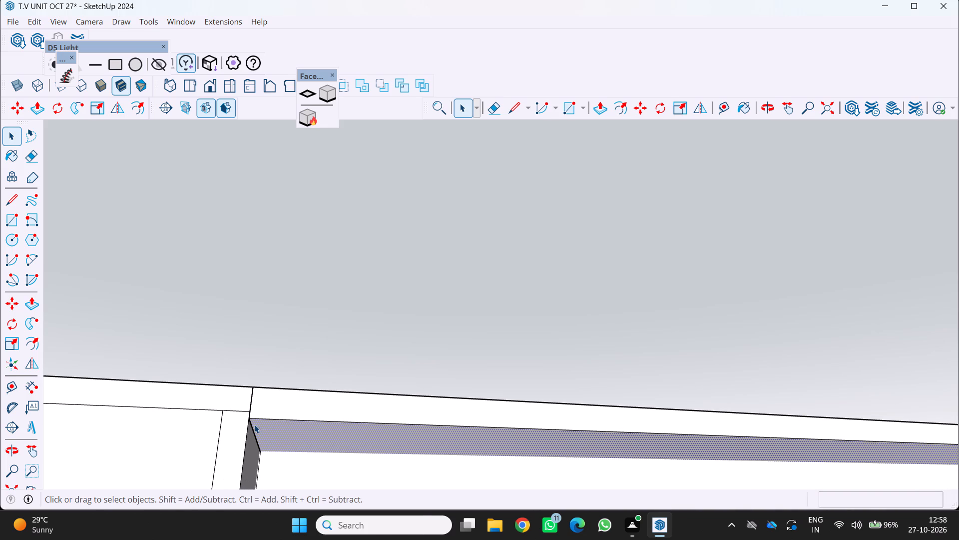
{"action": "key", "text": "p"}
{"action": "left_click_drag", "start_coordinate": [266, 423], "coordinate": [266, 418]}
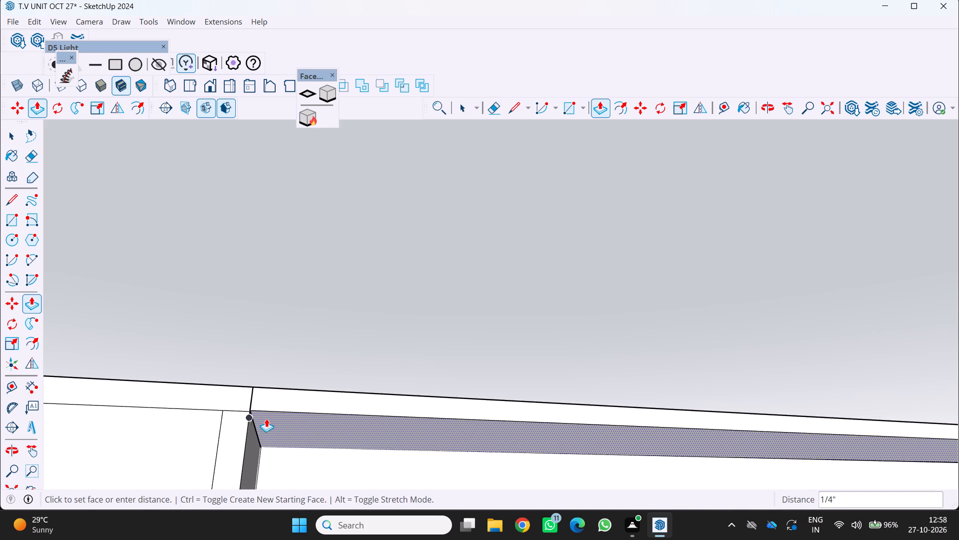
{"action": "left_click_drag", "start_coordinate": [266, 418], "coordinate": [241, 411]}
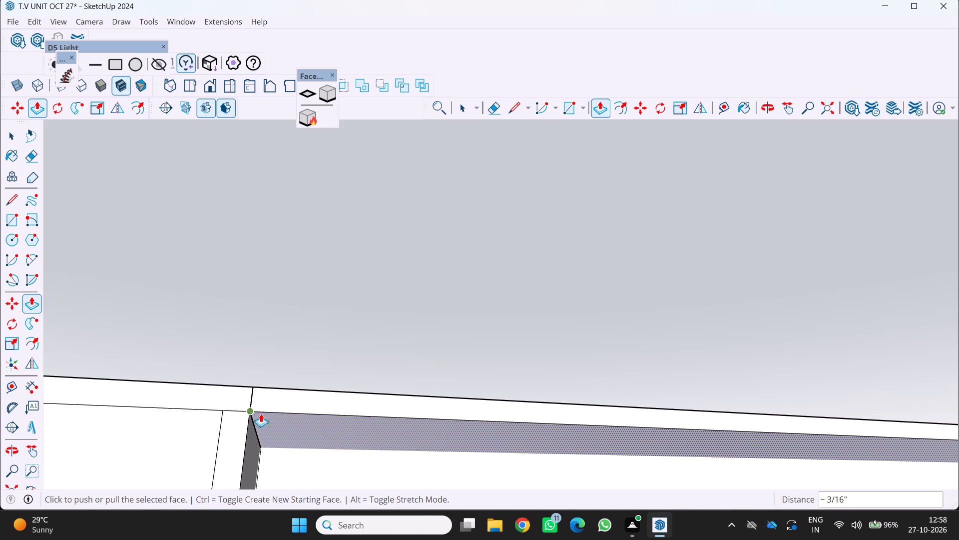
{"action": "scroll", "coordinate": [271, 422], "scroll_direction": "down", "scroll_amount": 13}
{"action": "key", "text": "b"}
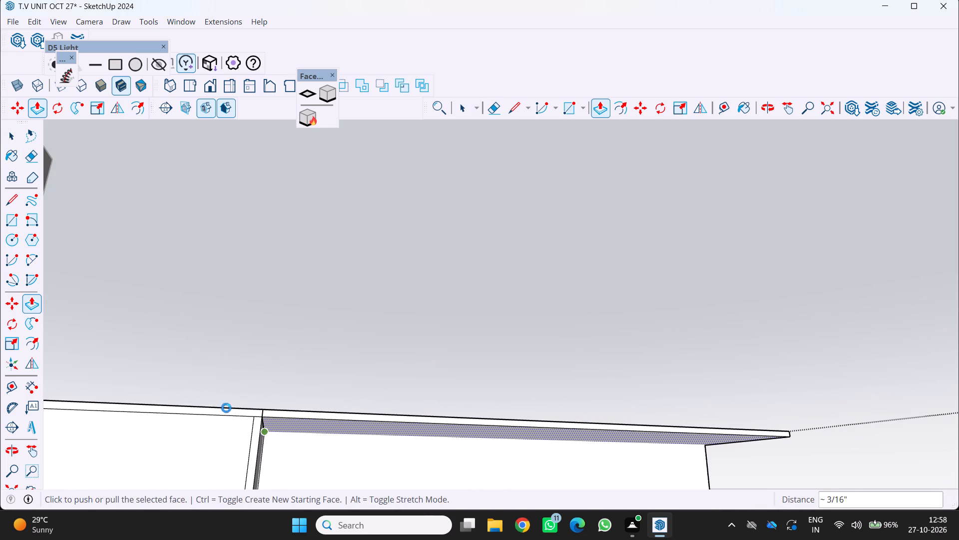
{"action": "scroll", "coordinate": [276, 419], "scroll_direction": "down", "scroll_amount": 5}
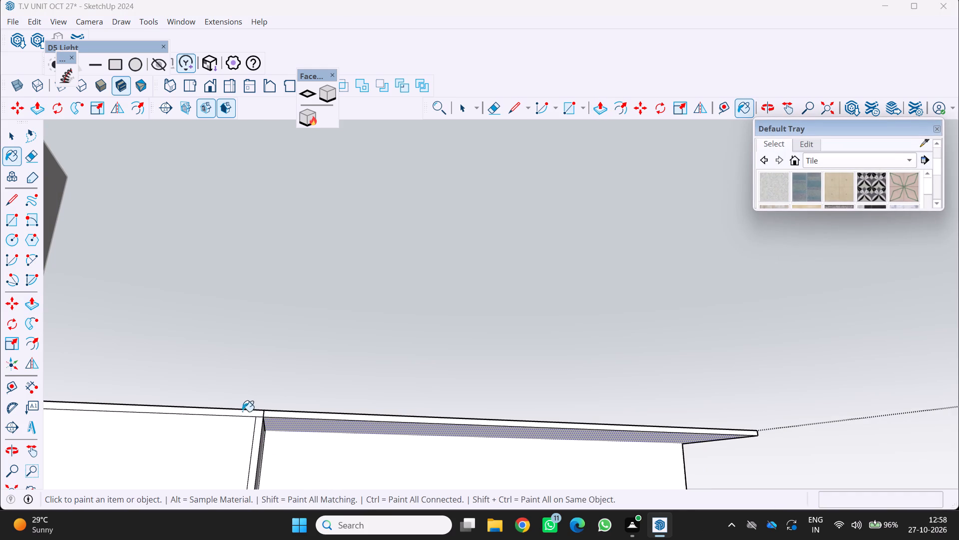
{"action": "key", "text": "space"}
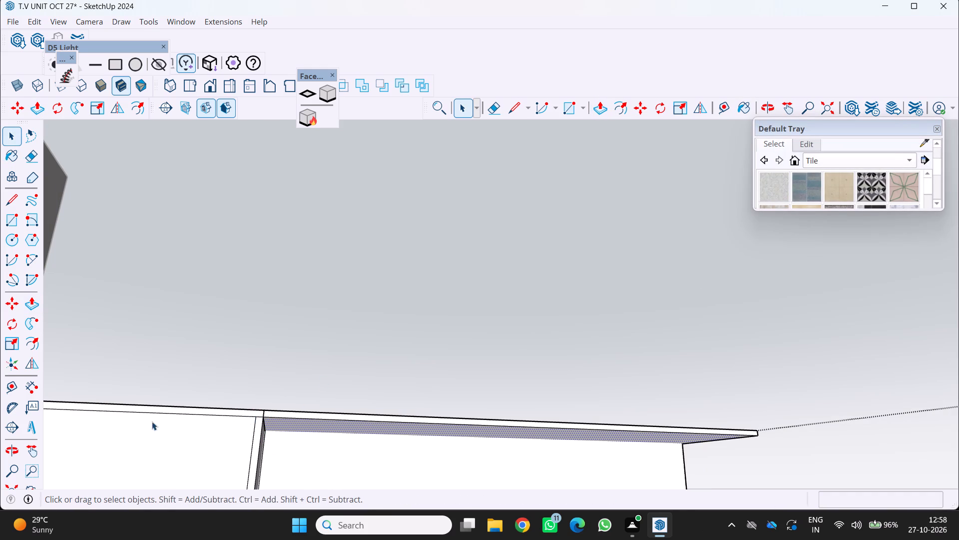
Erase the short helper line between the upper cabinet frame's inner corner and its side edge.
{"action": "key", "text": "e"}
{"action": "scroll", "coordinate": [244, 432], "scroll_direction": "up", "scroll_amount": 7}
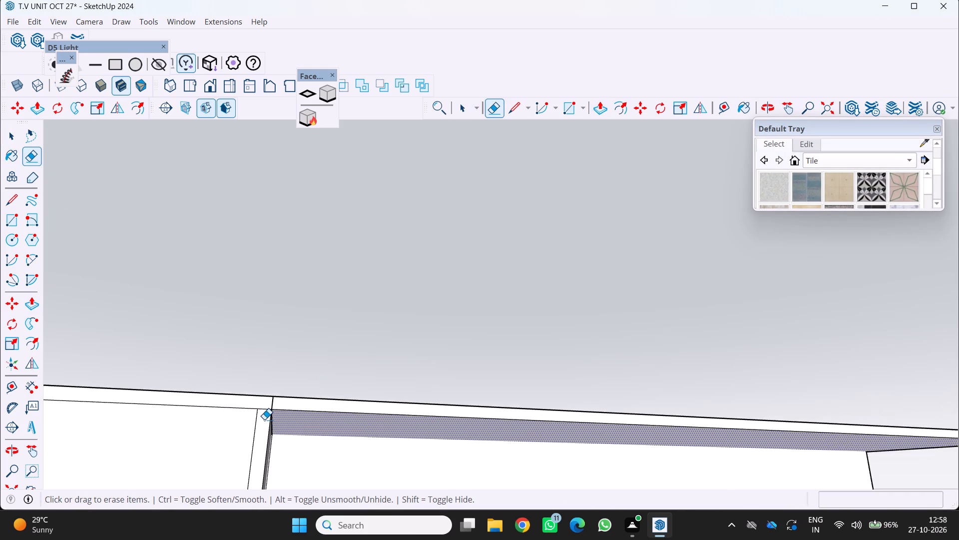
{"action": "scroll", "coordinate": [264, 419], "scroll_direction": "up", "scroll_amount": 5}
{"action": "left_click", "coordinate": [265, 406]}
{"action": "scroll", "coordinate": [263, 406], "scroll_direction": "down", "scroll_amount": 5}
{"action": "scroll", "coordinate": [274, 399], "scroll_direction": "up", "scroll_amount": 2}
{"action": "scroll", "coordinate": [280, 402], "scroll_direction": "down", "scroll_amount": 7}
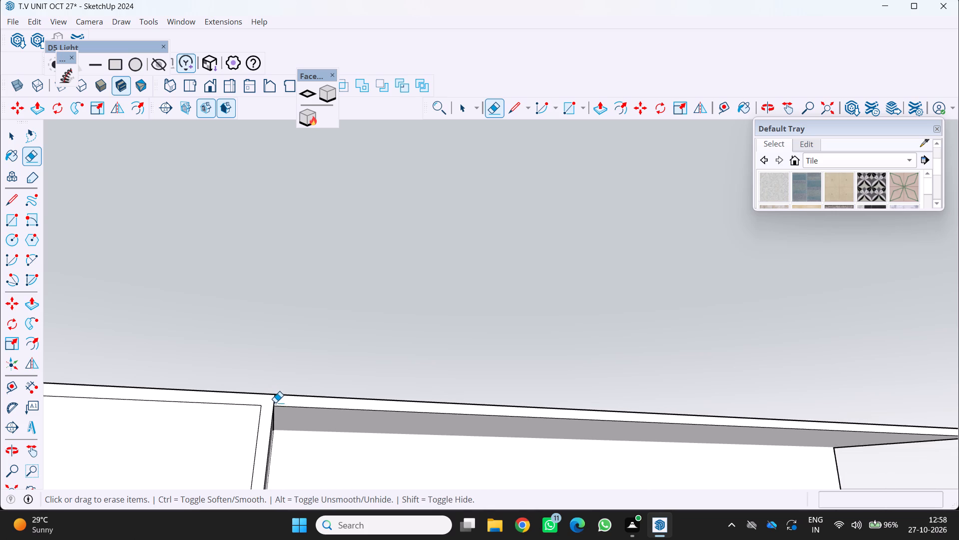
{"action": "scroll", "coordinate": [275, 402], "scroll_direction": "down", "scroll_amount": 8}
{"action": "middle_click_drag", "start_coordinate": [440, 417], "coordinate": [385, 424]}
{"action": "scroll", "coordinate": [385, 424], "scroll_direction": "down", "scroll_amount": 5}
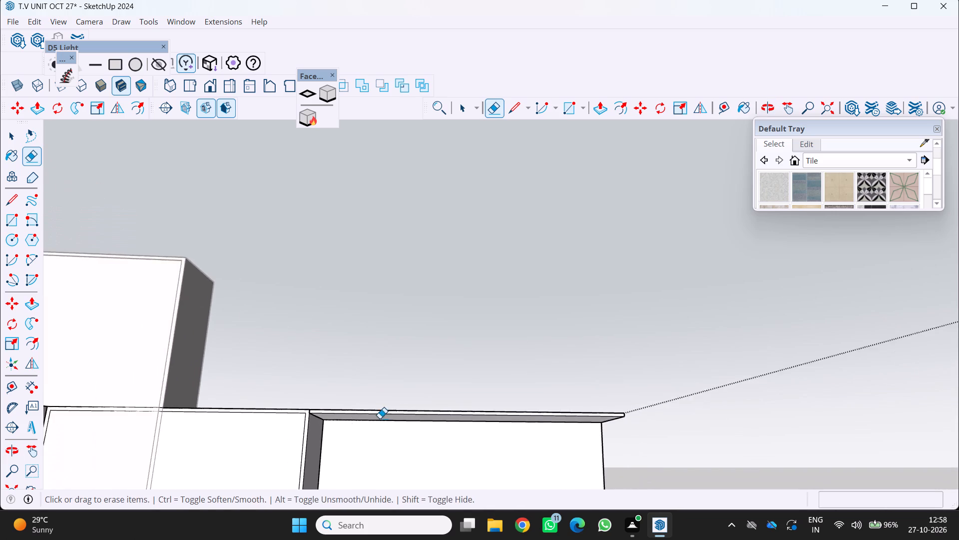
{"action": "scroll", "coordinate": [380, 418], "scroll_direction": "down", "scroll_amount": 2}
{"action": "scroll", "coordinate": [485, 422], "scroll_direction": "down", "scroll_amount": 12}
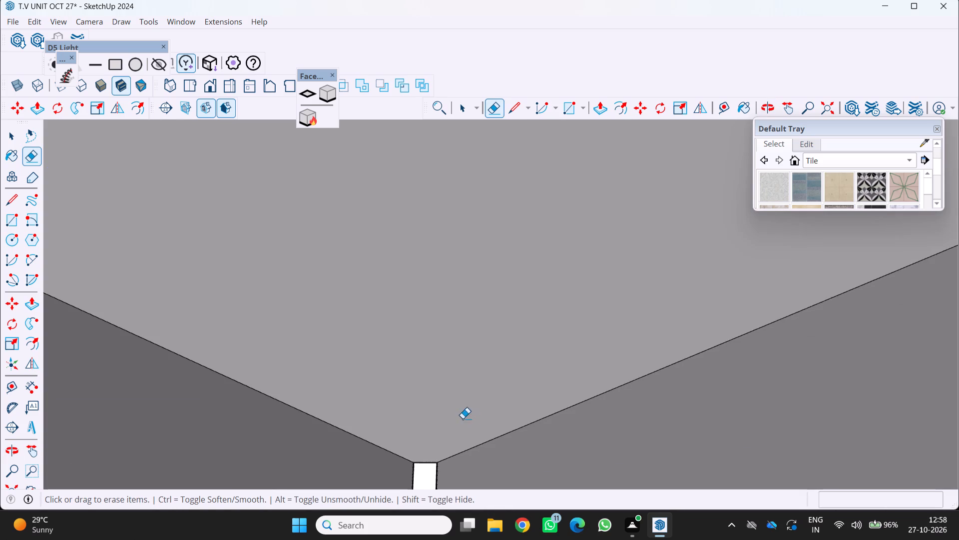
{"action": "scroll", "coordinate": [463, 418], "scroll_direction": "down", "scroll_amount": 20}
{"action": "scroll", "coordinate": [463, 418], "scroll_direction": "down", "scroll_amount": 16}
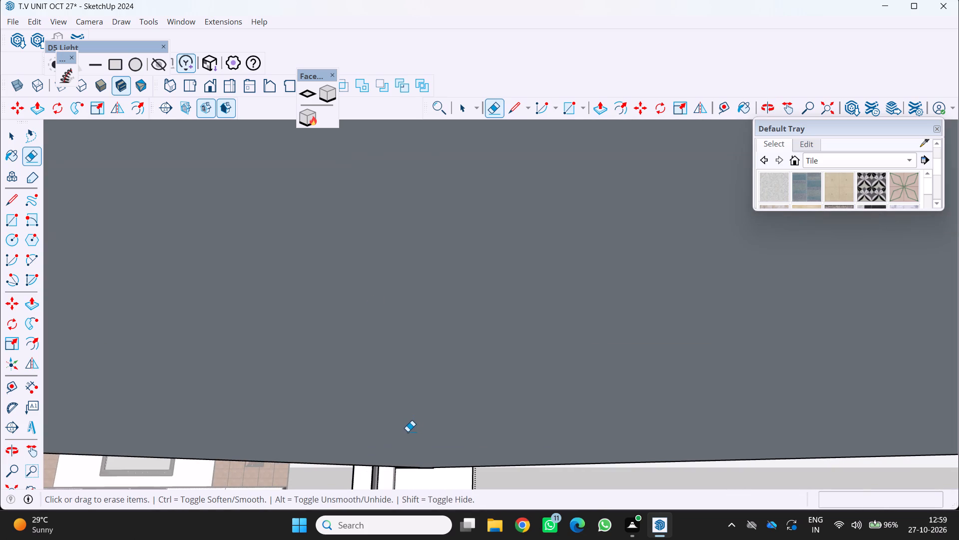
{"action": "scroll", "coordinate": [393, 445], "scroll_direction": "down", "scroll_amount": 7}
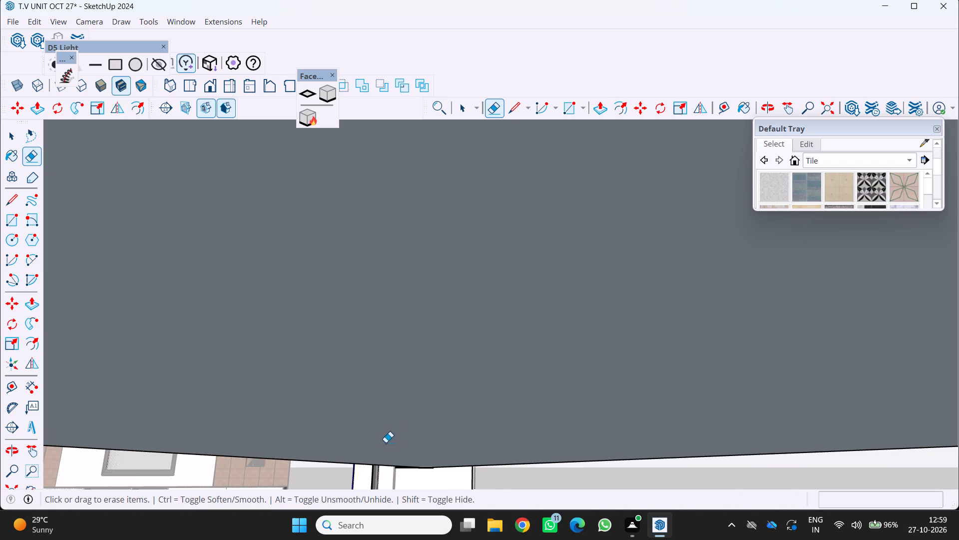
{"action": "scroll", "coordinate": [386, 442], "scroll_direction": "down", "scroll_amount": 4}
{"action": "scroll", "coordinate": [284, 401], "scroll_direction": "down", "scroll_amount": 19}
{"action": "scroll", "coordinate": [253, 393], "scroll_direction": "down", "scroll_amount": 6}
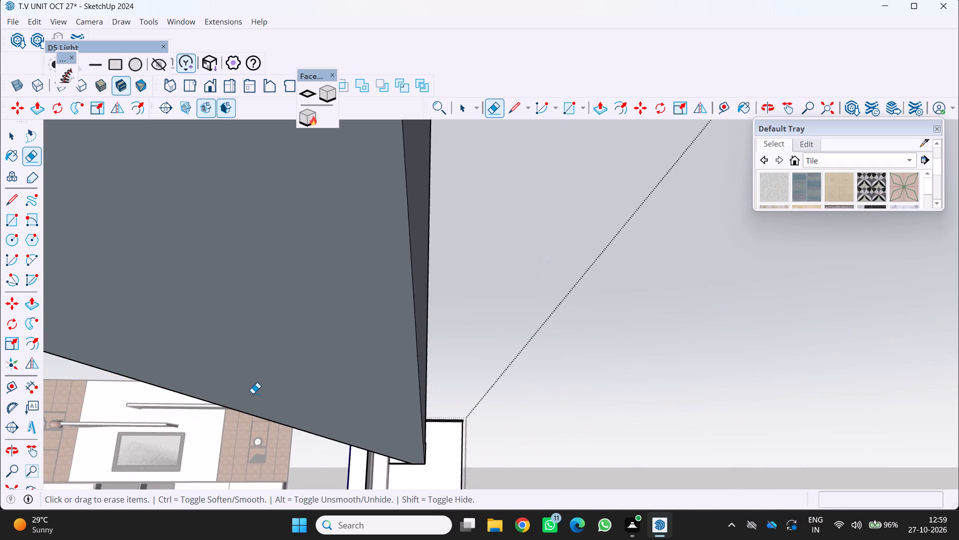
Examine the full length of the long bar projecting forward from the table unit's open box, from several sides.
{"action": "scroll", "coordinate": [253, 393], "scroll_direction": "down", "scroll_amount": 20}
{"action": "scroll", "coordinate": [253, 393], "scroll_direction": "down", "scroll_amount": 7}
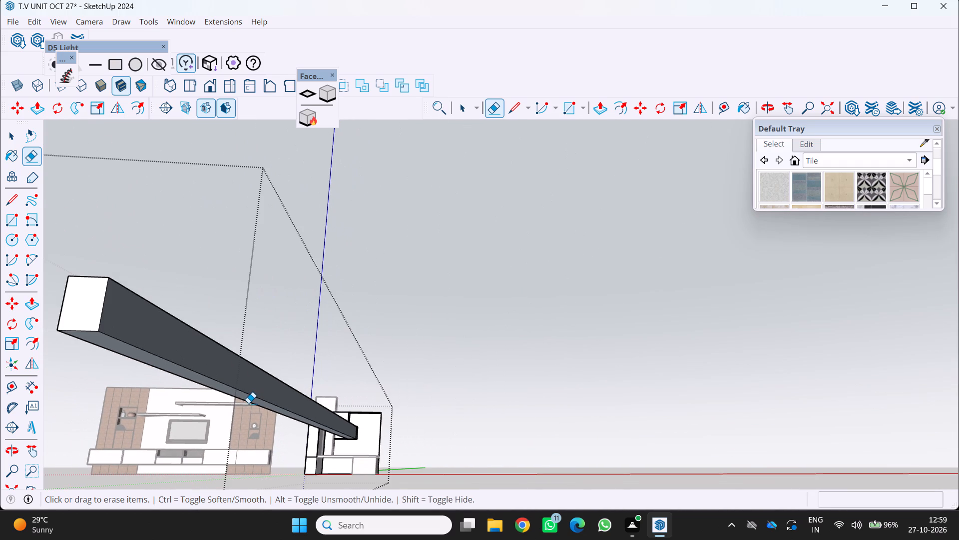
{"action": "middle_click_drag", "start_coordinate": [277, 413], "coordinate": [425, 472]}
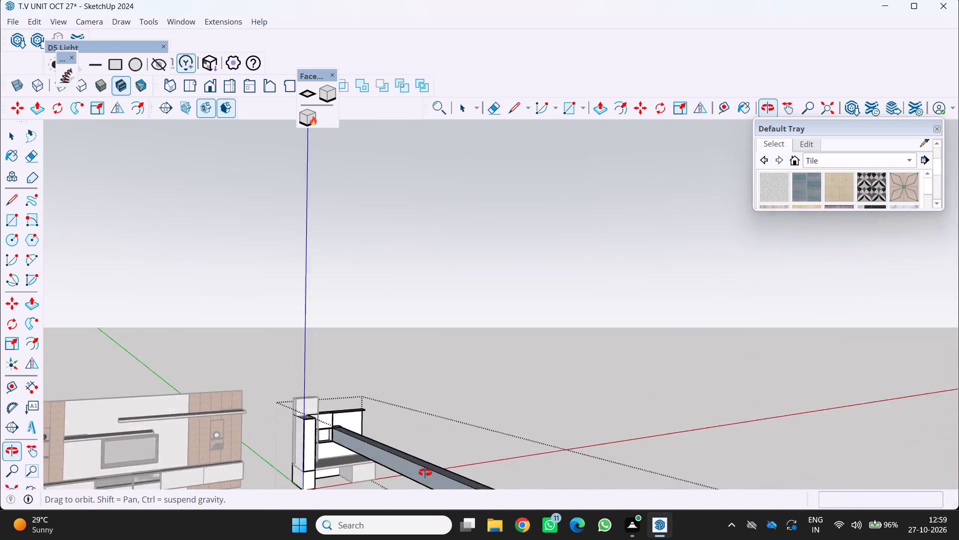
{"action": "middle_click_drag", "start_coordinate": [425, 472], "coordinate": [565, 450]}
{"action": "scroll", "coordinate": [565, 450], "scroll_direction": "down", "scroll_amount": 5}
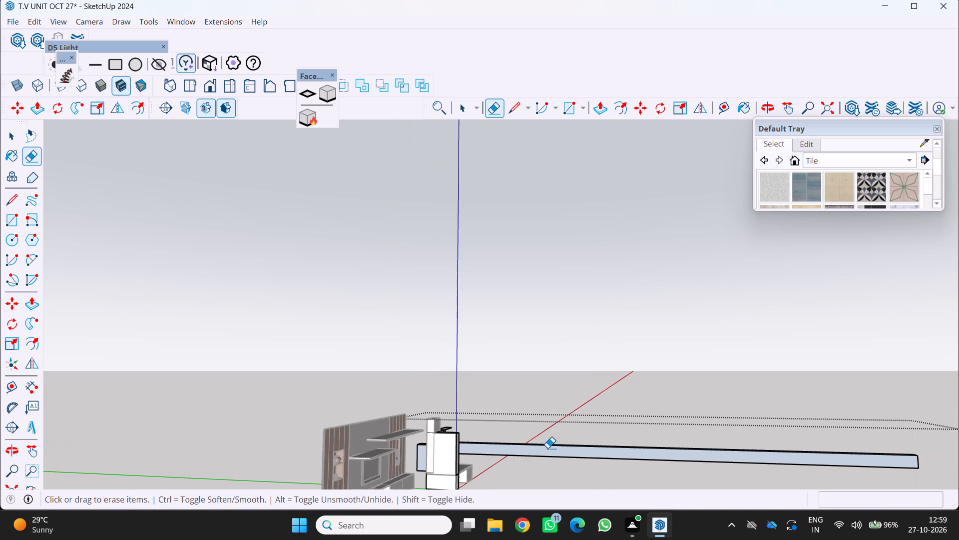
{"action": "scroll", "coordinate": [544, 448], "scroll_direction": "down", "scroll_amount": 4}
{"action": "middle_click_drag", "start_coordinate": [539, 448], "coordinate": [335, 432]}
{"action": "scroll", "coordinate": [450, 416], "scroll_direction": "down", "scroll_amount": 3}
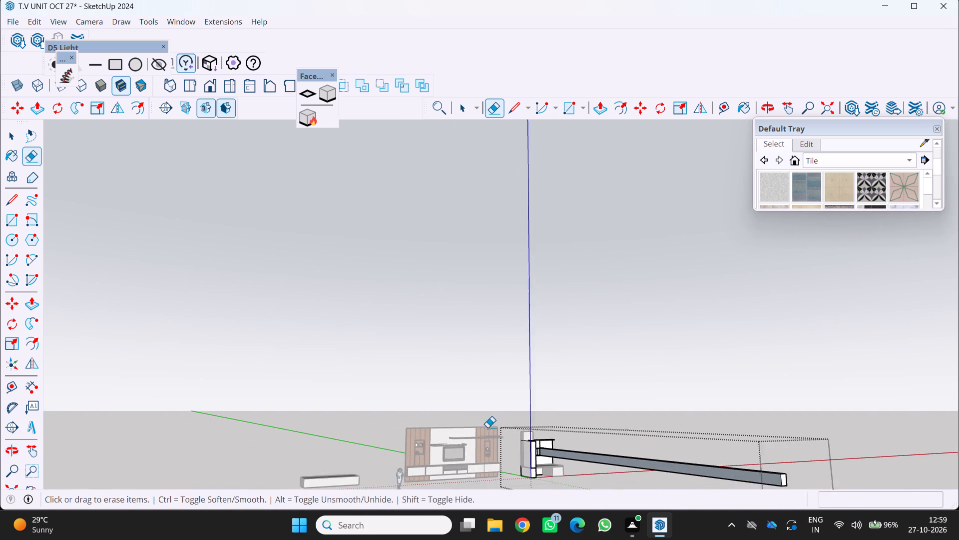
{"action": "scroll", "coordinate": [487, 427], "scroll_direction": "down", "scroll_amount": 7}
{"action": "middle_click_drag", "start_coordinate": [526, 437], "coordinate": [385, 450]}
{"action": "scroll", "coordinate": [523, 437], "scroll_direction": "up", "scroll_amount": 8}
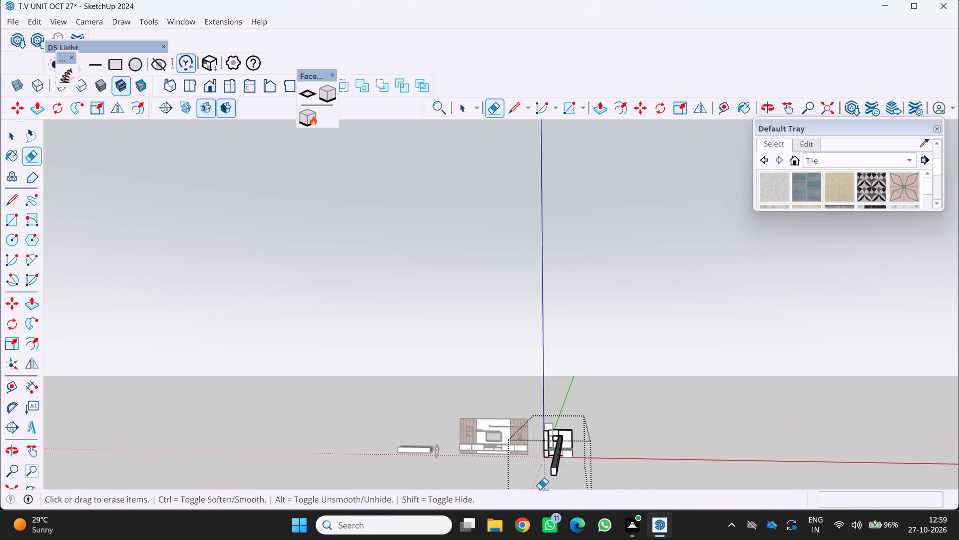
{"action": "scroll", "coordinate": [548, 480], "scroll_direction": "up", "scroll_amount": 7}
{"action": "key", "text": "space"}
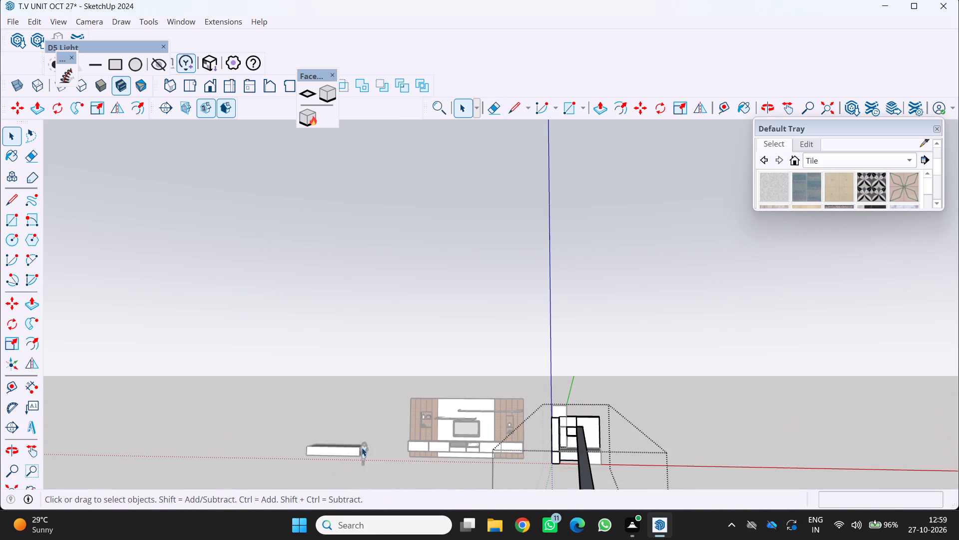
{"action": "left_click", "coordinate": [375, 474]}
{"action": "left_click", "coordinate": [373, 461]}
{"action": "scroll", "coordinate": [546, 465], "scroll_direction": "down", "scroll_amount": 4}
{"action": "scroll", "coordinate": [545, 461], "scroll_direction": "up", "scroll_amount": 2}
{"action": "middle_click", "coordinate": [545, 461]}
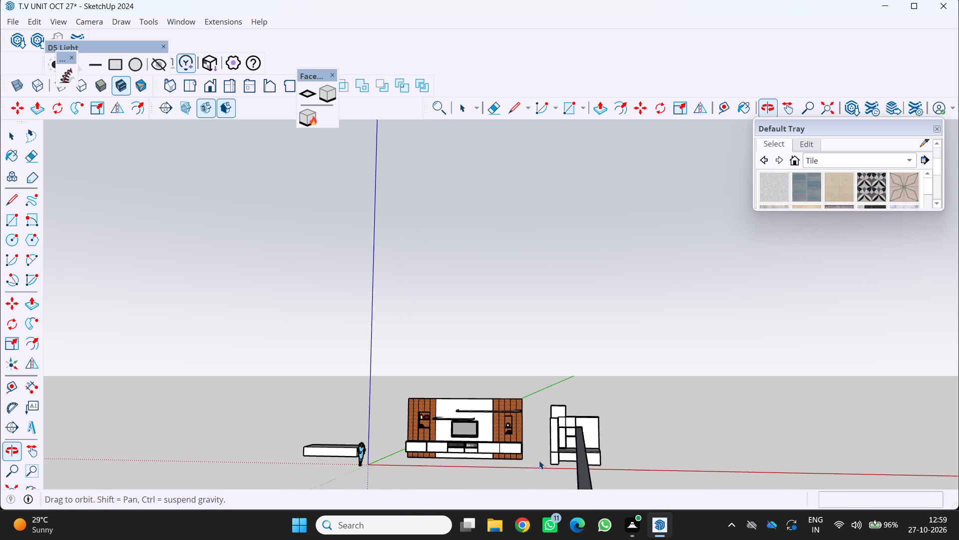
{"action": "scroll", "coordinate": [539, 460], "scroll_direction": "up", "scroll_amount": 4}
{"action": "middle_click_drag", "start_coordinate": [535, 473], "coordinate": [471, 435]}
{"action": "middle_click_drag", "start_coordinate": [513, 428], "coordinate": [552, 472]}
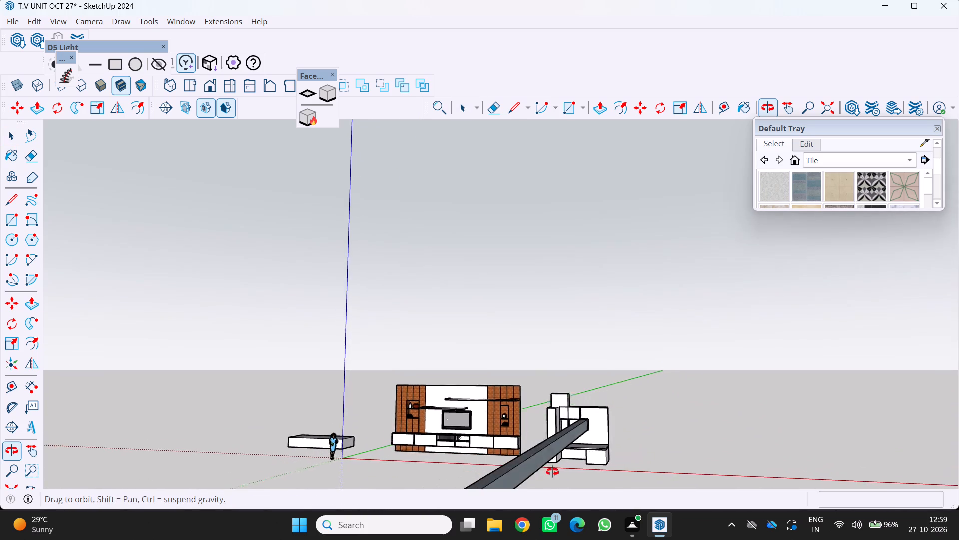
{"action": "middle_click_drag", "start_coordinate": [552, 472], "coordinate": [590, 479]}
{"action": "middle_click", "coordinate": [590, 478]}
{"action": "scroll", "coordinate": [572, 444], "scroll_direction": "down", "scroll_amount": 11}
{"action": "scroll", "coordinate": [672, 532], "scroll_direction": "up", "scroll_amount": 3}
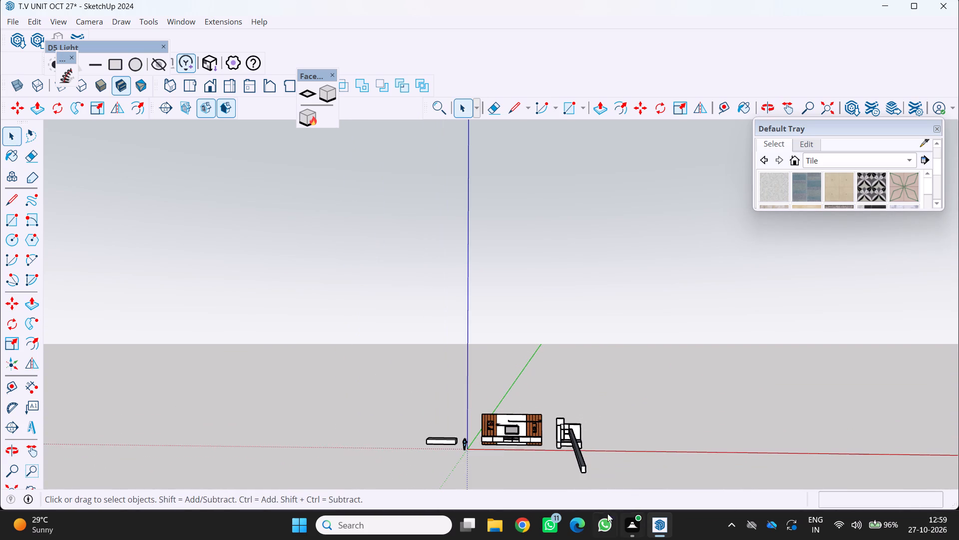
{"action": "scroll", "coordinate": [596, 500], "scroll_direction": "up", "scroll_amount": 4}
{"action": "middle_click_drag", "start_coordinate": [585, 467], "coordinate": [570, 453]}
{"action": "middle_click", "coordinate": [570, 453]}
{"action": "scroll", "coordinate": [547, 468], "scroll_direction": "up", "scroll_amount": 7}
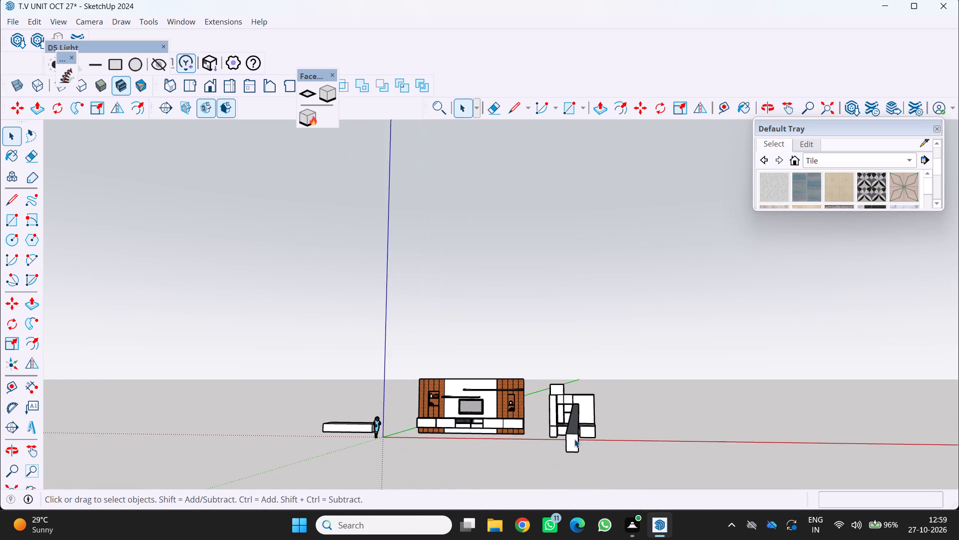
Push/Pull the projecting bar's end face back about 95' 3 5/16" into the small open box beneath the top panel.
{"action": "left_click", "coordinate": [575, 439]}
{"action": "left_click", "coordinate": [575, 439]}
{"action": "triple_click", "coordinate": [572, 440]}
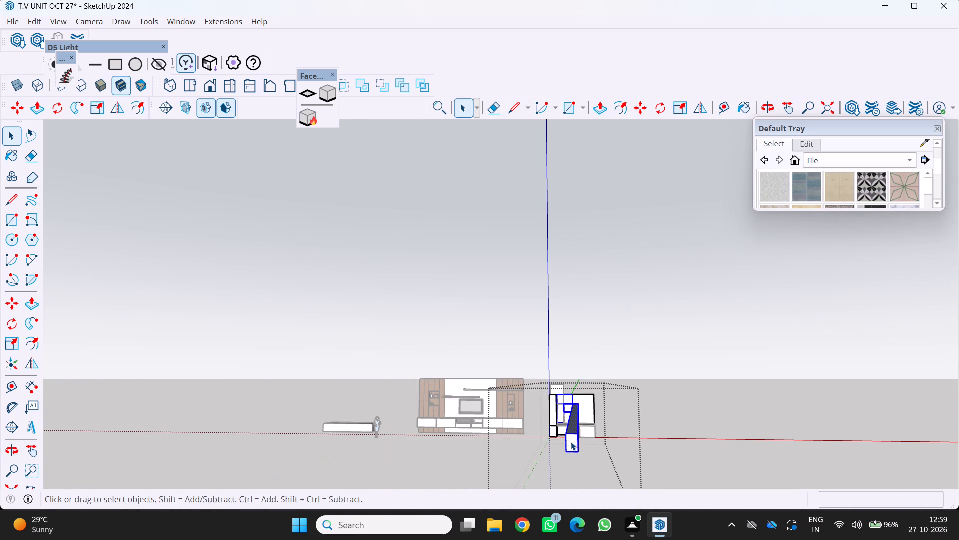
{"action": "scroll", "coordinate": [567, 445], "scroll_direction": "up", "scroll_amount": 8}
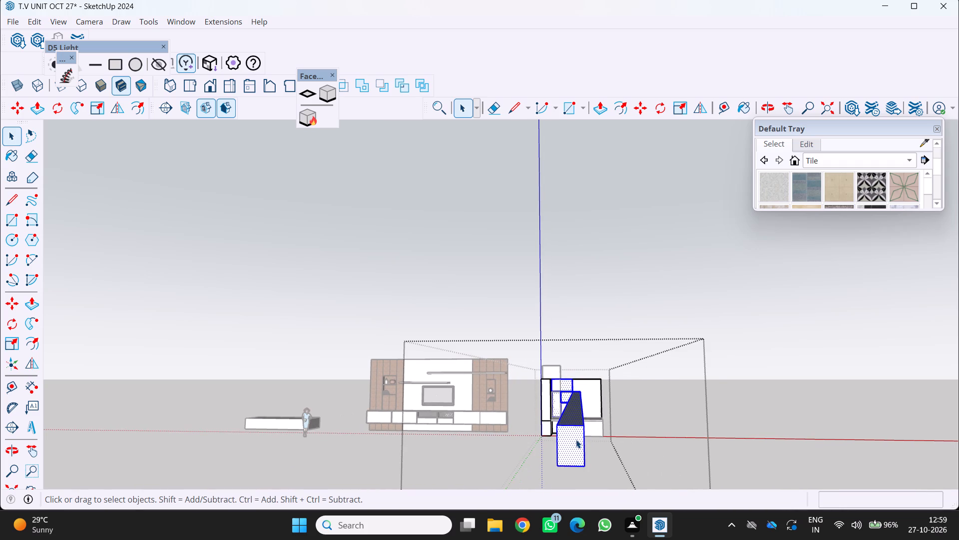
{"action": "double_click", "coordinate": [576, 439]}
{"action": "key", "text": "p"}
{"action": "left_click_drag", "start_coordinate": [571, 438], "coordinate": [568, 415]}
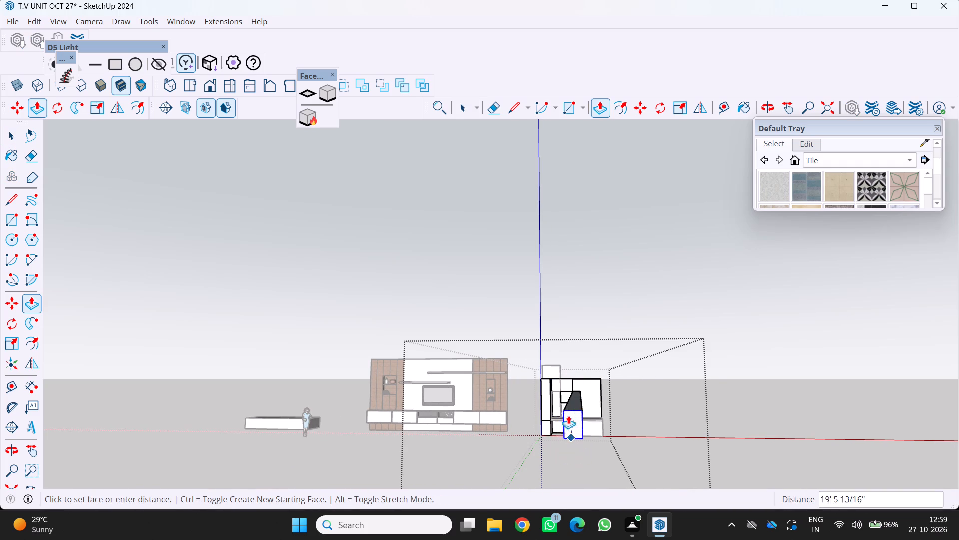
{"action": "left_click_drag", "start_coordinate": [568, 415], "coordinate": [582, 386]}
{"action": "scroll", "coordinate": [580, 390], "scroll_direction": "up", "scroll_amount": 9}
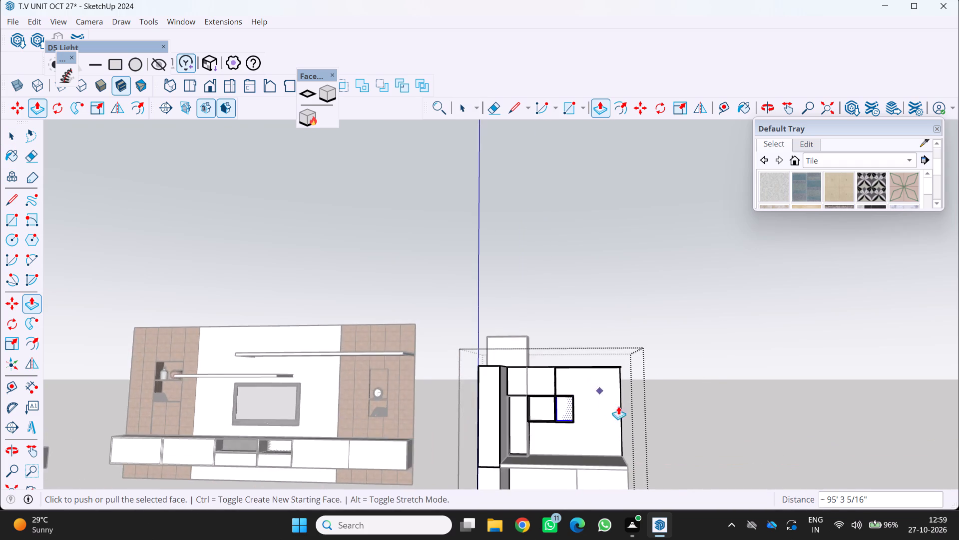
{"action": "scroll", "coordinate": [618, 406], "scroll_direction": "up", "scroll_amount": 7}
{"action": "scroll", "coordinate": [559, 422], "scroll_direction": "up", "scroll_amount": 5}
{"action": "key", "text": "space"}
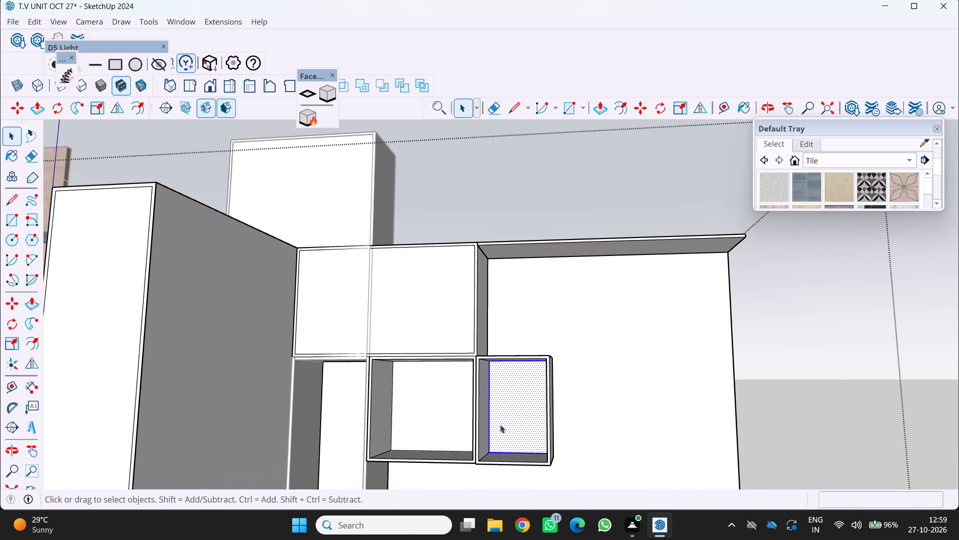
{"action": "scroll", "coordinate": [502, 418], "scroll_direction": "down", "scroll_amount": 4}
{"action": "key", "text": "space"}
{"action": "left_click_drag", "start_coordinate": [720, 359], "coordinate": [714, 363]}
Examine the table unit's open boxes, upper cabinets and top panel from the front and above, and close the unit's group.
{"action": "scroll", "coordinate": [697, 364], "scroll_direction": "down", "scroll_amount": 10}
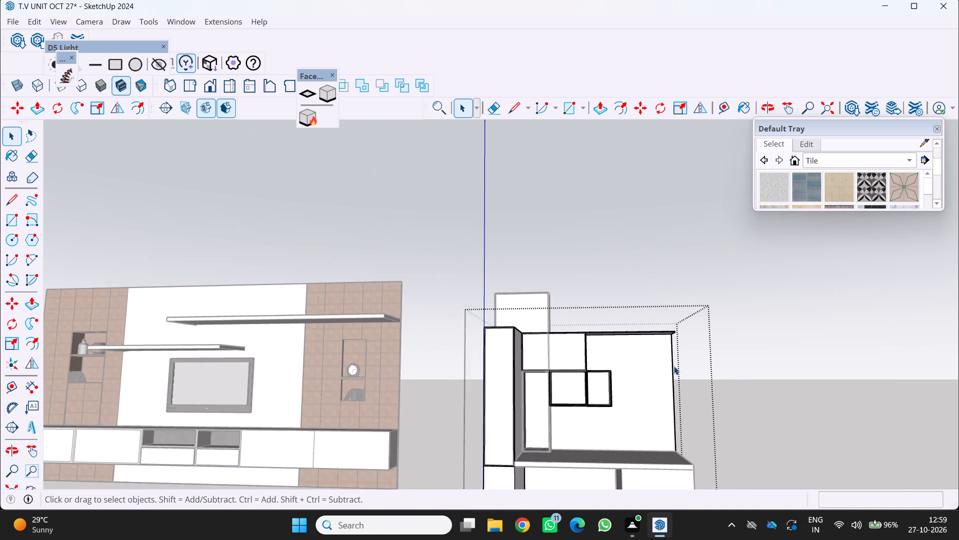
{"action": "scroll", "coordinate": [674, 366], "scroll_direction": "down", "scroll_amount": 1}
{"action": "middle_click_drag", "start_coordinate": [523, 366], "coordinate": [528, 381]}
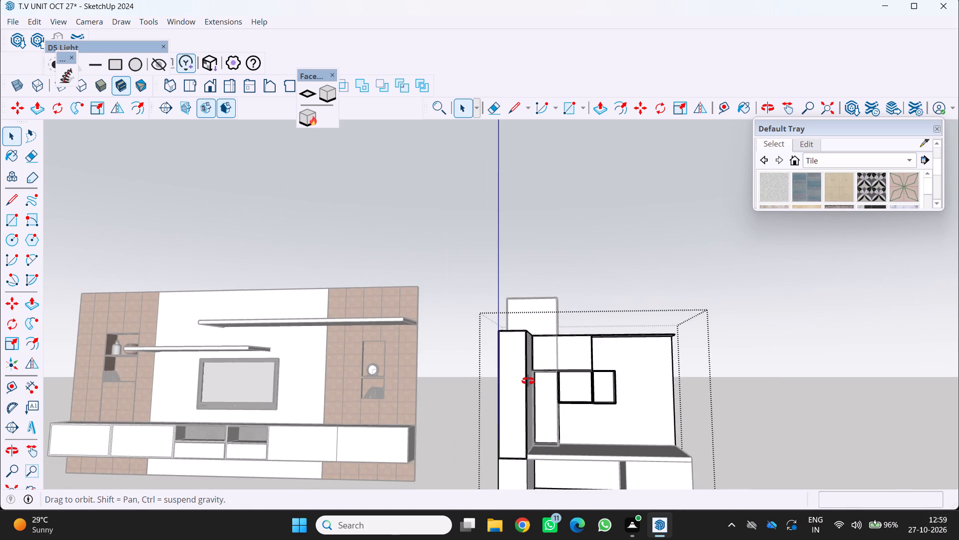
{"action": "middle_click_drag", "start_coordinate": [528, 381], "coordinate": [465, 467]}
{"action": "scroll", "coordinate": [597, 353], "scroll_direction": "up", "scroll_amount": 3}
{"action": "middle_click_drag", "start_coordinate": [574, 372], "coordinate": [589, 363]}
{"action": "scroll", "coordinate": [574, 372], "scroll_direction": "up", "scroll_amount": 1}
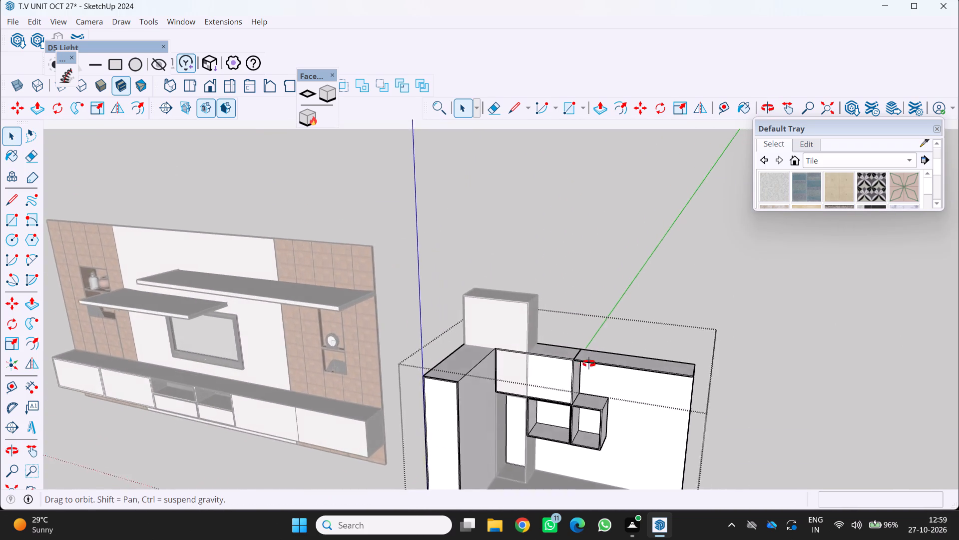
{"action": "middle_click_drag", "start_coordinate": [589, 363], "coordinate": [616, 345]}
{"action": "middle_click", "coordinate": [616, 345]}
{"action": "scroll", "coordinate": [562, 314], "scroll_direction": "up", "scroll_amount": 2}
{"action": "scroll", "coordinate": [560, 313], "scroll_direction": "down", "scroll_amount": 4}
{"action": "key", "text": "space"}
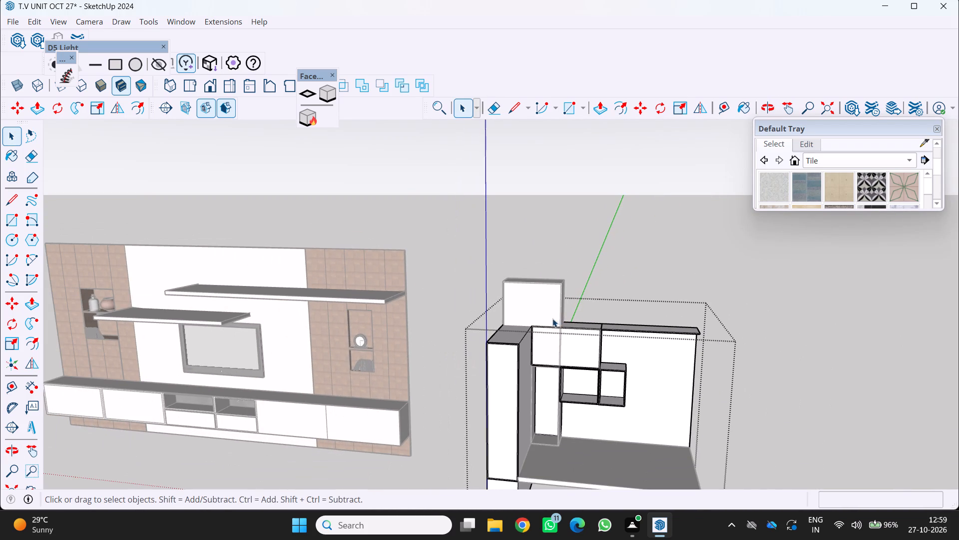
{"action": "left_click", "coordinate": [427, 397]}
Push/Pull the top face of the tall box rising above the upper cabinet down about 13/16".
{"action": "middle_click_drag", "start_coordinate": [490, 339], "coordinate": [474, 309]}
{"action": "scroll", "coordinate": [474, 310], "scroll_direction": "up", "scroll_amount": 1}
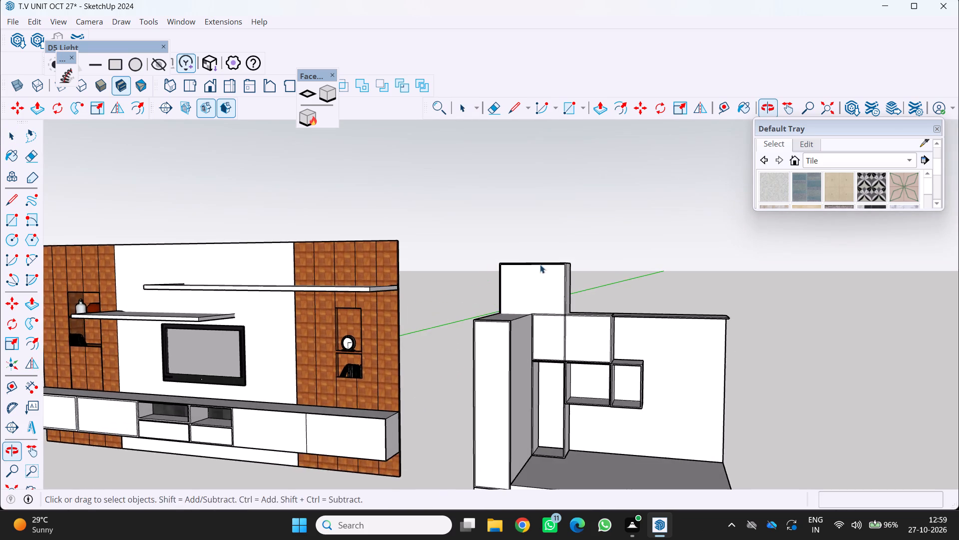
{"action": "scroll", "coordinate": [540, 264], "scroll_direction": "up", "scroll_amount": 1}
{"action": "middle_click_drag", "start_coordinate": [537, 260], "coordinate": [522, 377]}
{"action": "middle_click", "coordinate": [522, 377]}
{"action": "scroll", "coordinate": [530, 337], "scroll_direction": "up", "scroll_amount": 3}
{"action": "middle_click_drag", "start_coordinate": [522, 320], "coordinate": [532, 363]}
{"action": "double_click", "coordinate": [533, 345]}
{"action": "key", "text": "p"}
{"action": "left_click_drag", "start_coordinate": [533, 342], "coordinate": [532, 381]}
{"action": "scroll", "coordinate": [538, 324], "scroll_direction": "up", "scroll_amount": 2}
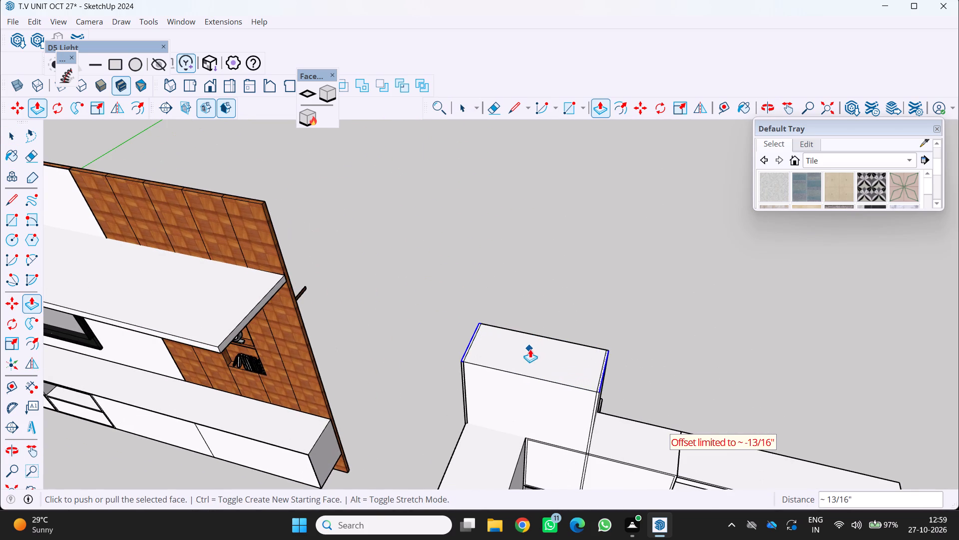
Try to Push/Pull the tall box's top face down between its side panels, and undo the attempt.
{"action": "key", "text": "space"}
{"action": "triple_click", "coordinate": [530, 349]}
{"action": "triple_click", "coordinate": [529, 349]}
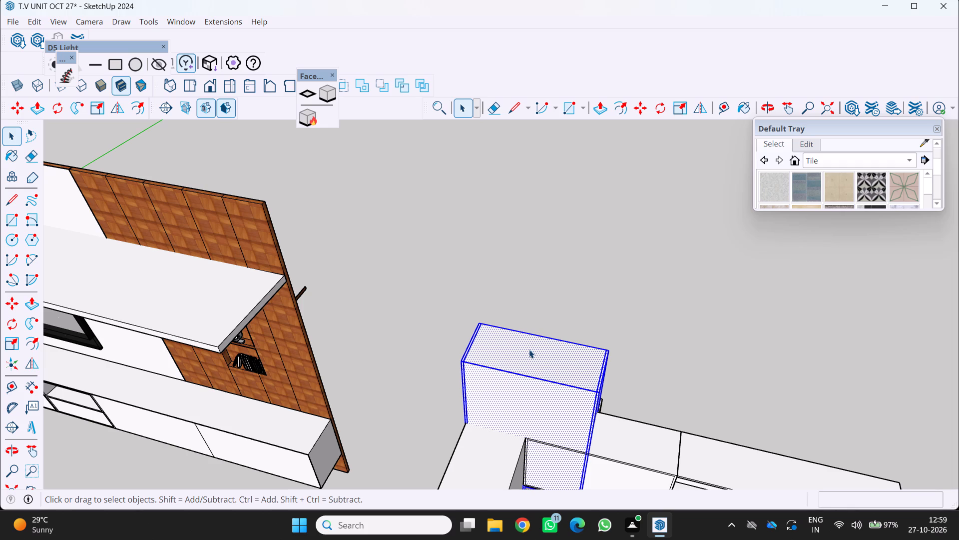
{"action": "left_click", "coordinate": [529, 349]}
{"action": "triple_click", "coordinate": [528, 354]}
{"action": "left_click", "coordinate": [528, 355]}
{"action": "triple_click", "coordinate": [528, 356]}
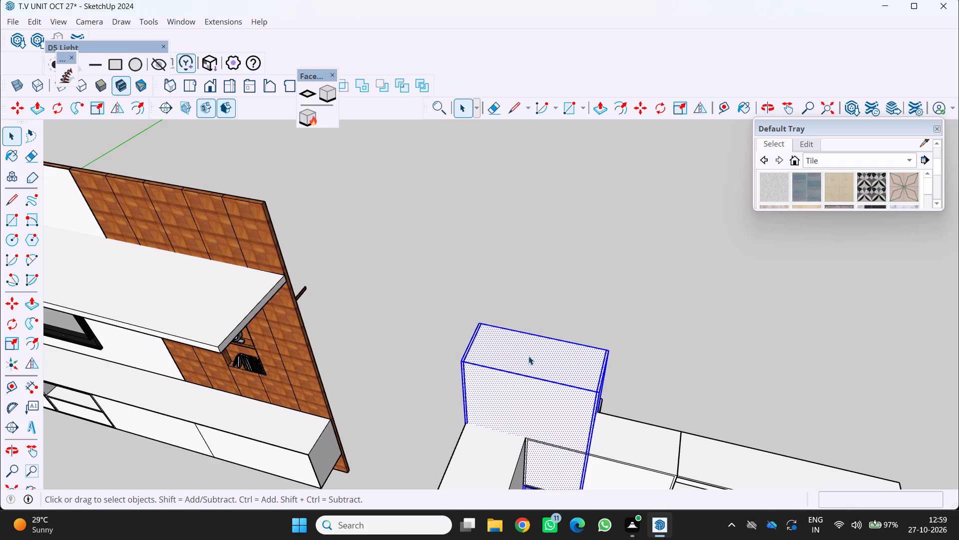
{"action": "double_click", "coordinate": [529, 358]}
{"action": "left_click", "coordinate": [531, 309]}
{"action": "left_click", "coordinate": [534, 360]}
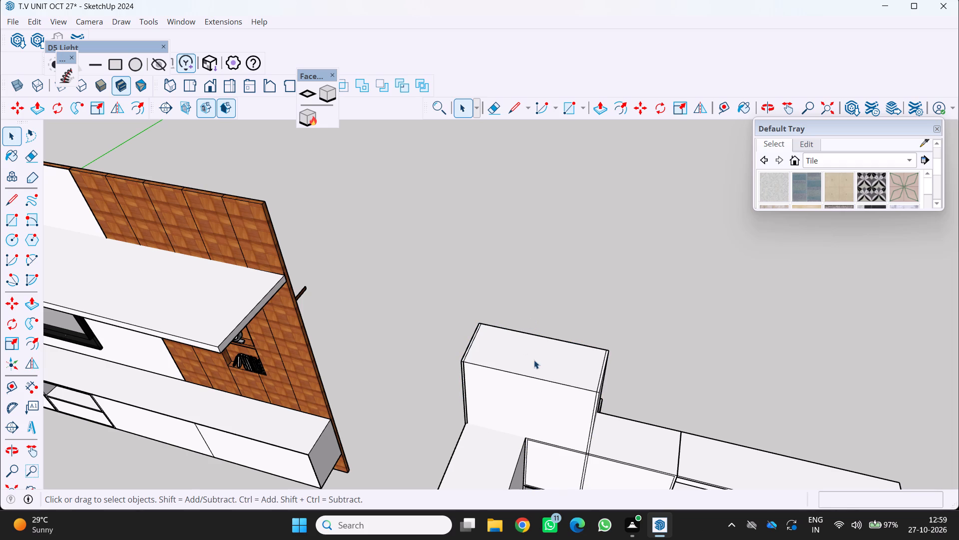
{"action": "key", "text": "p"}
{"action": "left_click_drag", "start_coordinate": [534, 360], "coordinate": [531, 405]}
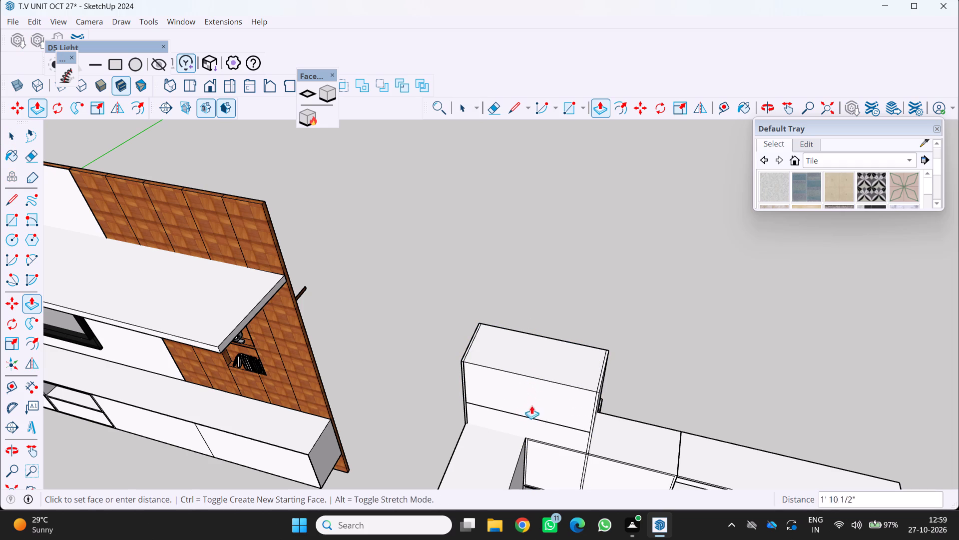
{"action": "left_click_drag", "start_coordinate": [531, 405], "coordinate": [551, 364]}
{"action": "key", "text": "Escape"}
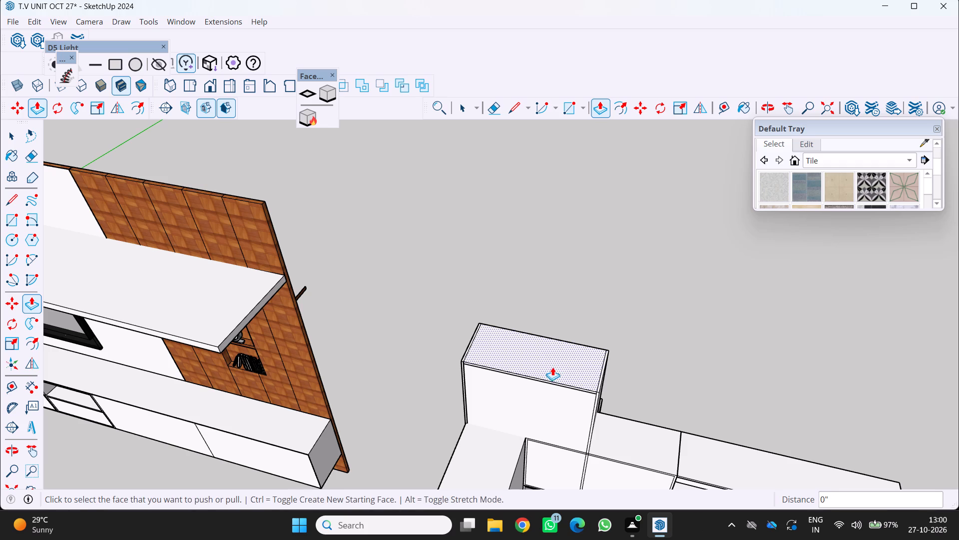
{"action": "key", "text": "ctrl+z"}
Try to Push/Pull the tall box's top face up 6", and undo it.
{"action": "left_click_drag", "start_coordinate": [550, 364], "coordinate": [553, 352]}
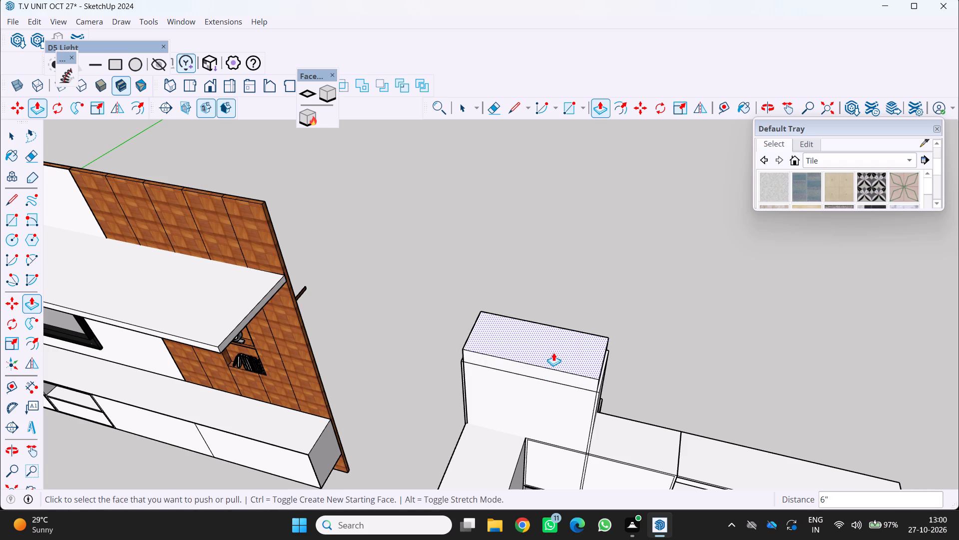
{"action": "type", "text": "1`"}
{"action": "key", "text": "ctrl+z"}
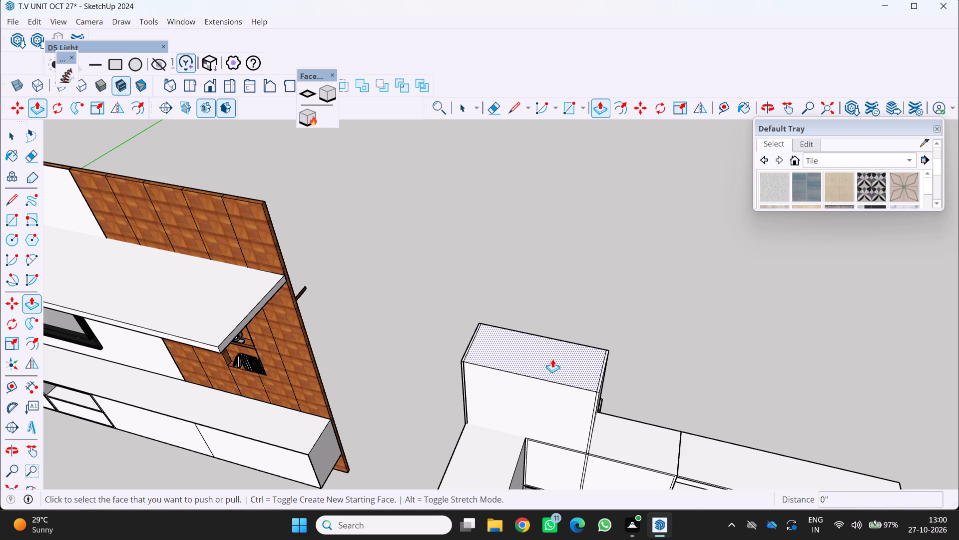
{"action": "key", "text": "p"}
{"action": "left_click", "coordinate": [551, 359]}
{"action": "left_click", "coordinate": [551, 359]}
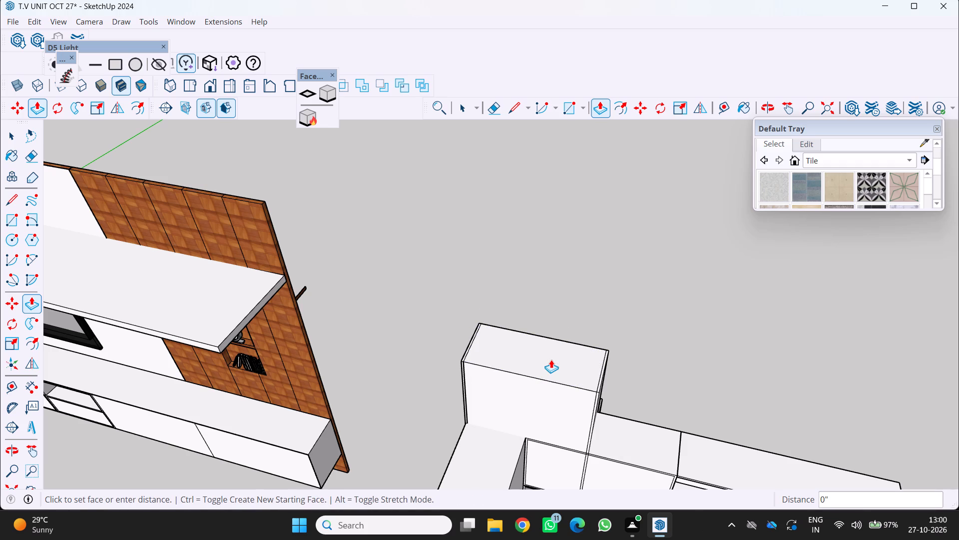
Push/Pull the tall box's top face down about 3' 3 13/16", to just below the upper cabinet's top edge.
{"action": "key", "text": "space"}
{"action": "left_click", "coordinate": [550, 361]}
{"action": "left_click", "coordinate": [549, 363]}
{"action": "left_click", "coordinate": [549, 363]}
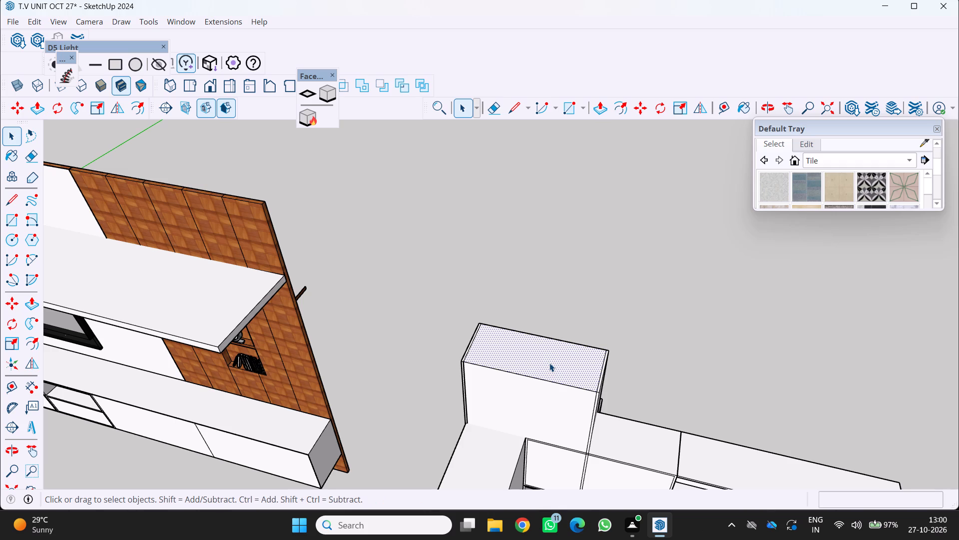
{"action": "left_click", "coordinate": [549, 363]}
{"action": "key", "text": "p"}
{"action": "left_click_drag", "start_coordinate": [549, 363], "coordinate": [548, 396]}
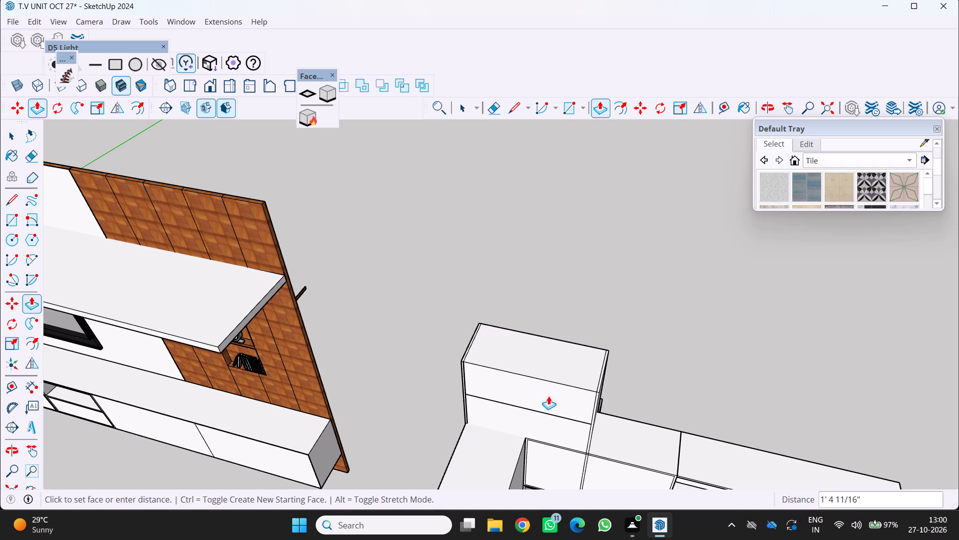
{"action": "left_click_drag", "start_coordinate": [548, 396], "coordinate": [543, 433]}
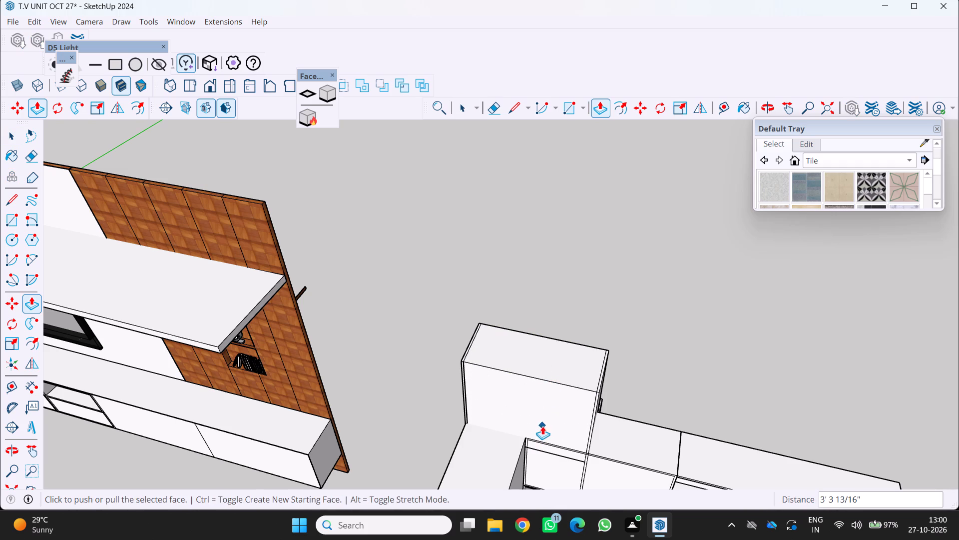
{"action": "scroll", "coordinate": [543, 431], "scroll_direction": "up", "scroll_amount": 1}
{"action": "middle_click_drag", "start_coordinate": [543, 431], "coordinate": [552, 389]}
{"action": "scroll", "coordinate": [550, 393], "scroll_direction": "up", "scroll_amount": 1}
{"action": "middle_click", "coordinate": [552, 389]}
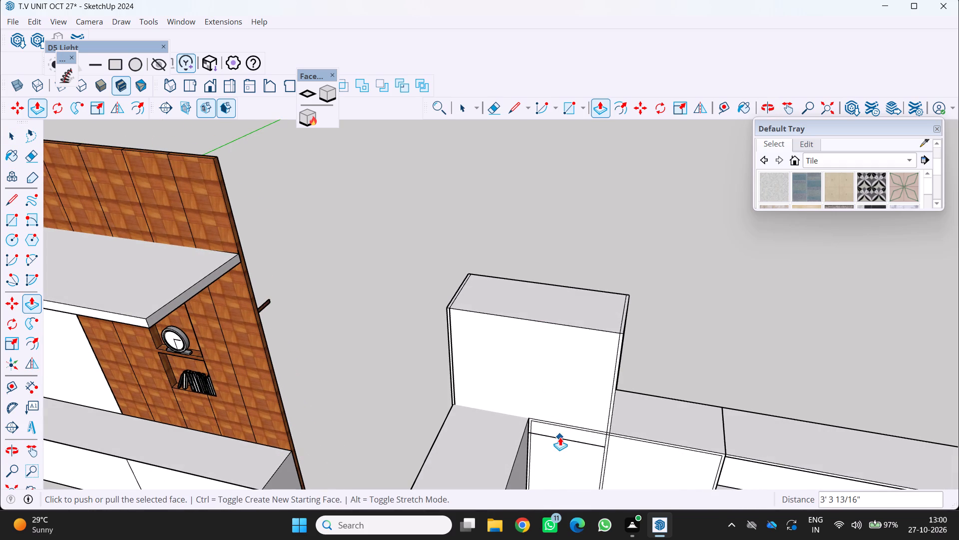
{"action": "key", "text": "Escape"}
Undo the last Push/Pull on the tall box's top face and clear the box selection.
{"action": "key", "text": "space"}
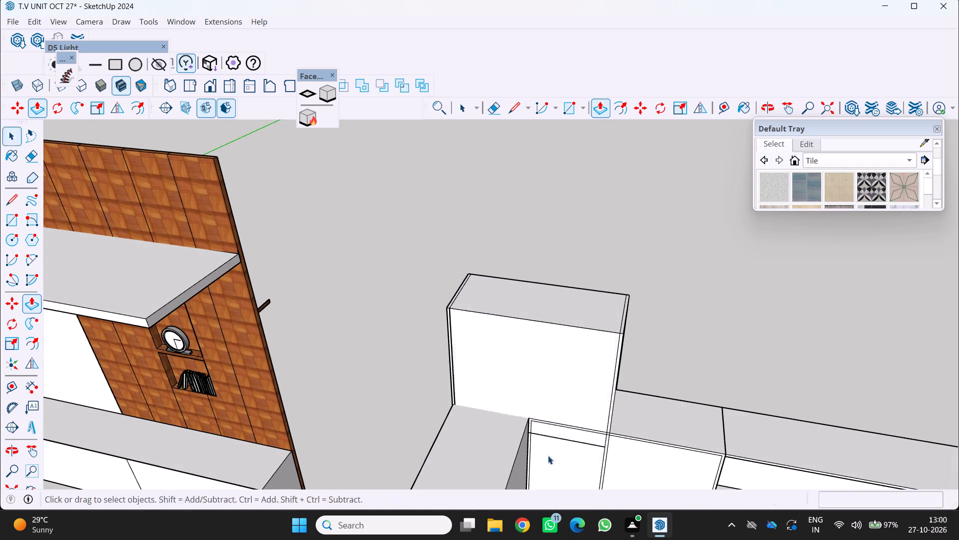
{"action": "left_click", "coordinate": [554, 438]}
{"action": "left_click", "coordinate": [554, 435]}
{"action": "left_click", "coordinate": [555, 439]}
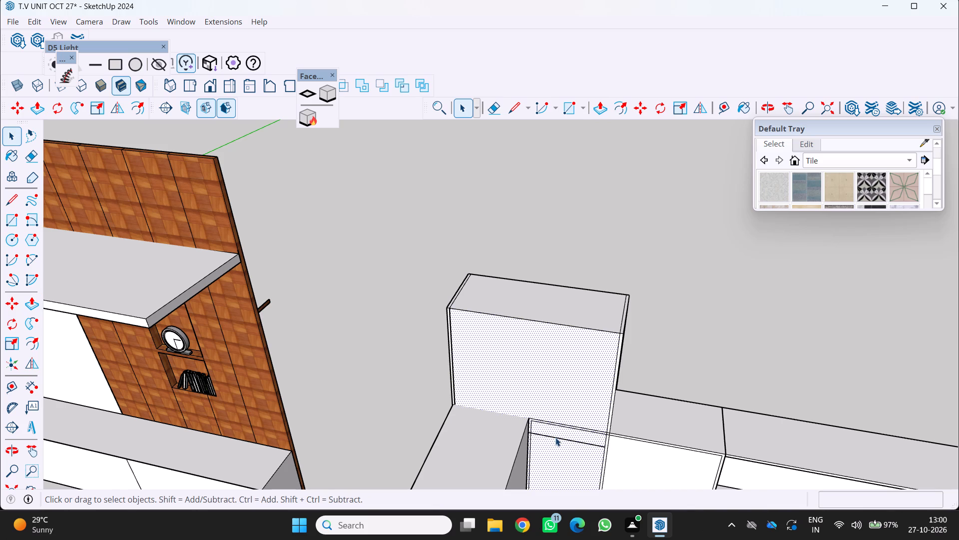
{"action": "left_click", "coordinate": [555, 436]}
{"action": "left_click", "coordinate": [555, 436]}
{"action": "triple_click", "coordinate": [555, 436]}
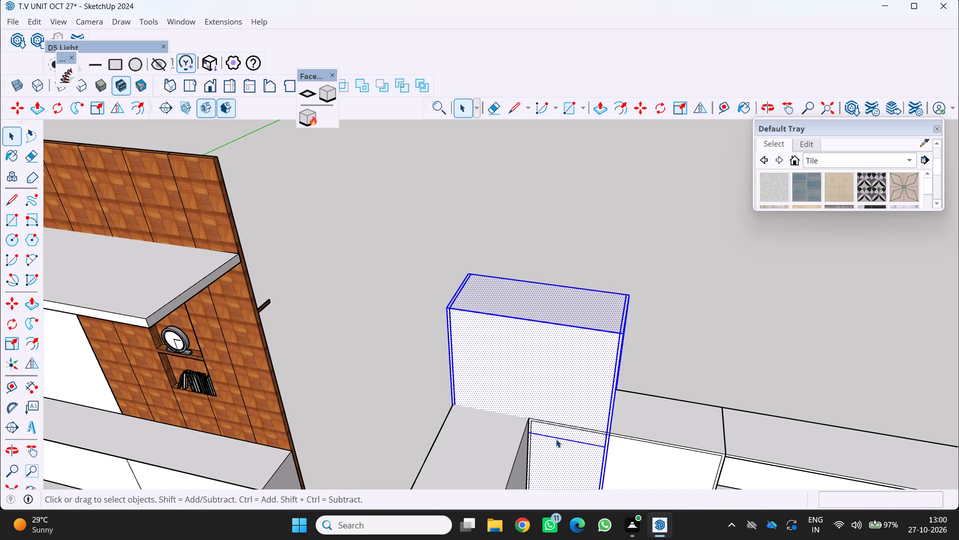
{"action": "triple_click", "coordinate": [556, 439]}
{"action": "scroll", "coordinate": [570, 441], "scroll_direction": "up", "scroll_amount": 2}
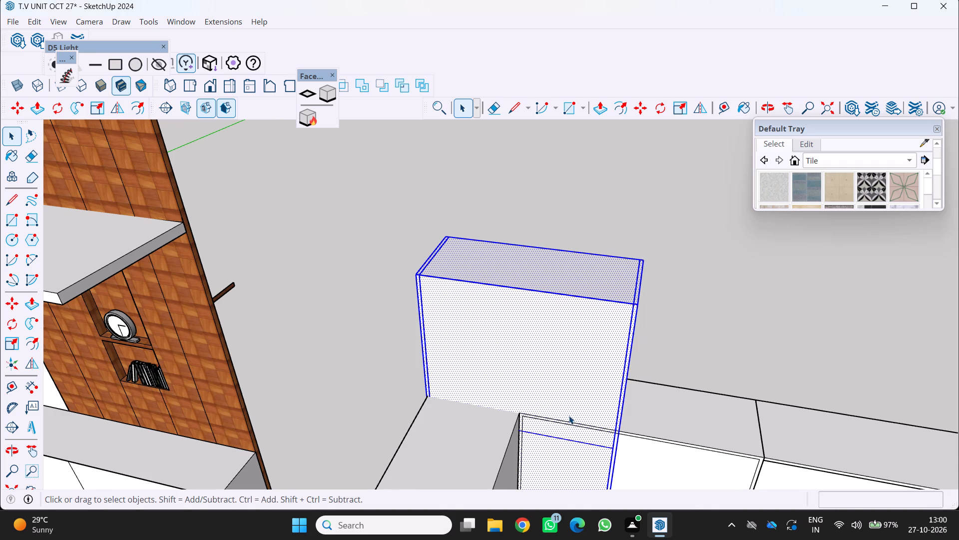
{"action": "scroll", "coordinate": [568, 415], "scroll_direction": "down", "scroll_amount": 3}
{"action": "middle_click_drag", "start_coordinate": [557, 429], "coordinate": [619, 345]}
{"action": "middle_click", "coordinate": [619, 345]}
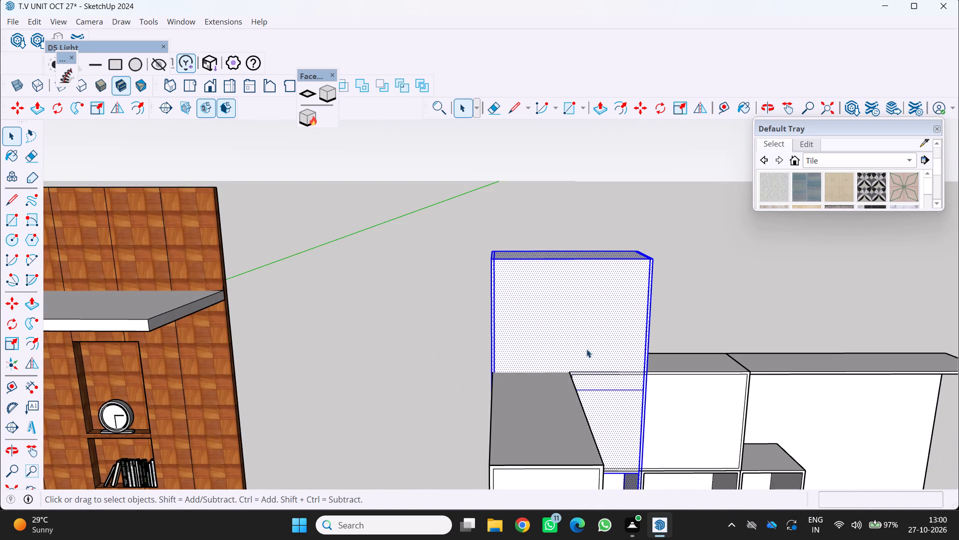
{"action": "scroll", "coordinate": [586, 349], "scroll_direction": "down", "scroll_amount": 3}
{"action": "key", "text": "ctrl+z"}
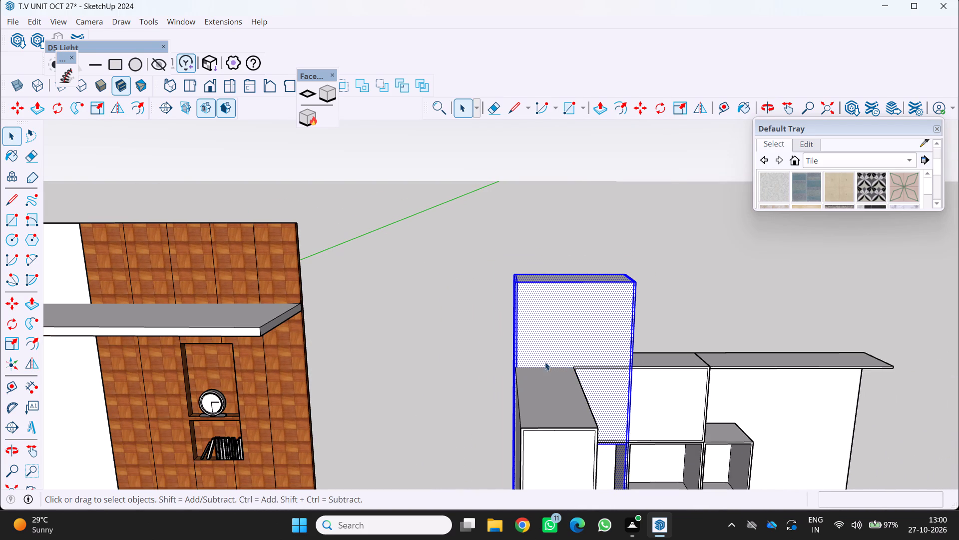
{"action": "middle_click_drag", "start_coordinate": [544, 359], "coordinate": [460, 408]}
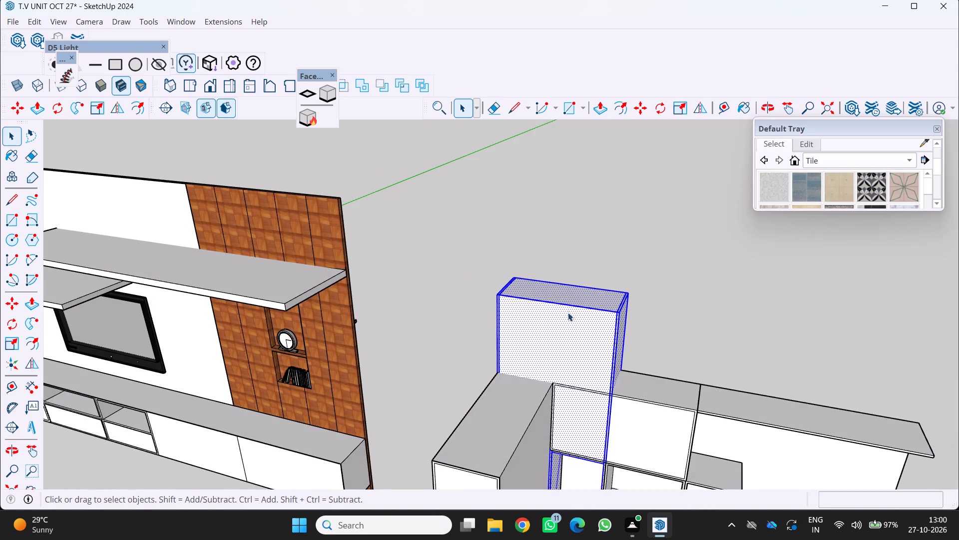
{"action": "key", "text": "space"}
{"action": "left_click", "coordinate": [430, 362]}
Push/Pull the tall box's top face down about 2' 10 3/8", towards the upper cabinet's top.
{"action": "scroll", "coordinate": [579, 278], "scroll_direction": "up", "scroll_amount": 2}
{"action": "middle_click", "coordinate": [579, 278]}
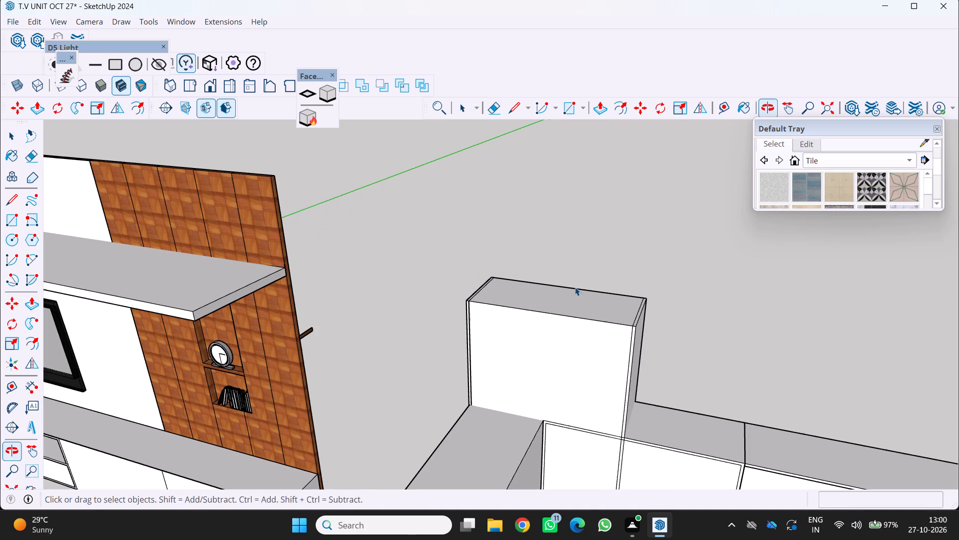
{"action": "left_click", "coordinate": [567, 307]}
{"action": "key", "text": "p"}
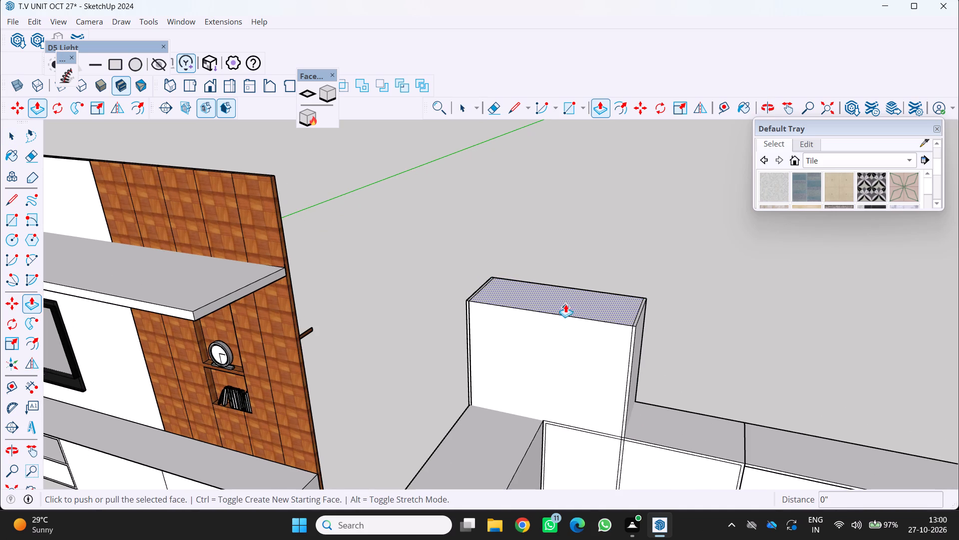
{"action": "left_click_drag", "start_coordinate": [565, 294], "coordinate": [561, 387]}
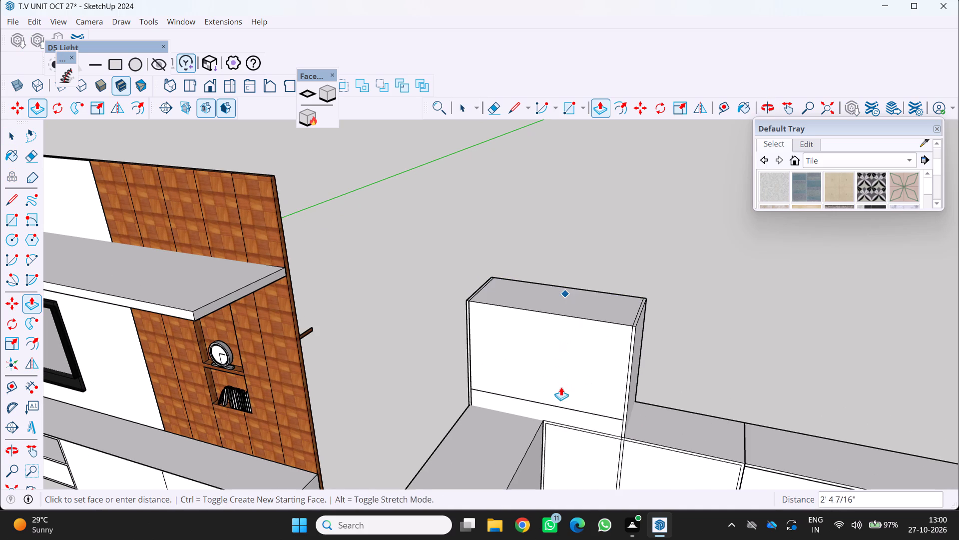
{"action": "left_click_drag", "start_coordinate": [561, 387], "coordinate": [560, 397]}
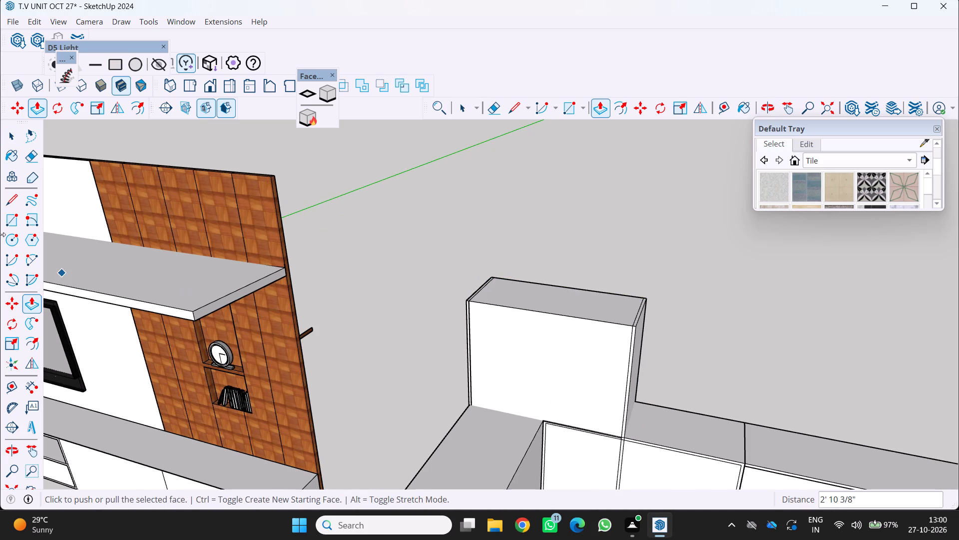
Erase the tall box's front top edge to remove its top and front faces above the cabinets.
{"action": "left_click_drag", "start_coordinate": [31, 158], "coordinate": [40, 160]}
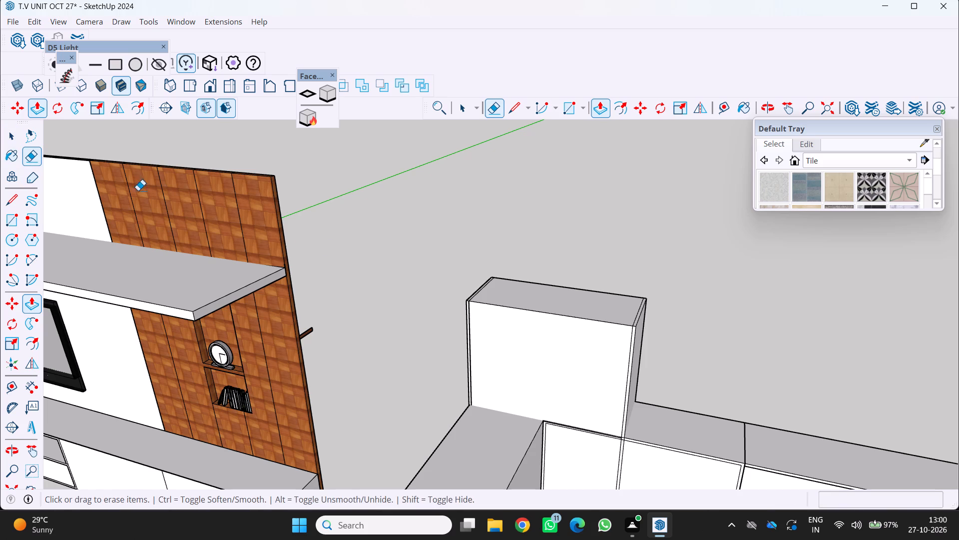
{"action": "left_click", "coordinate": [527, 310]}
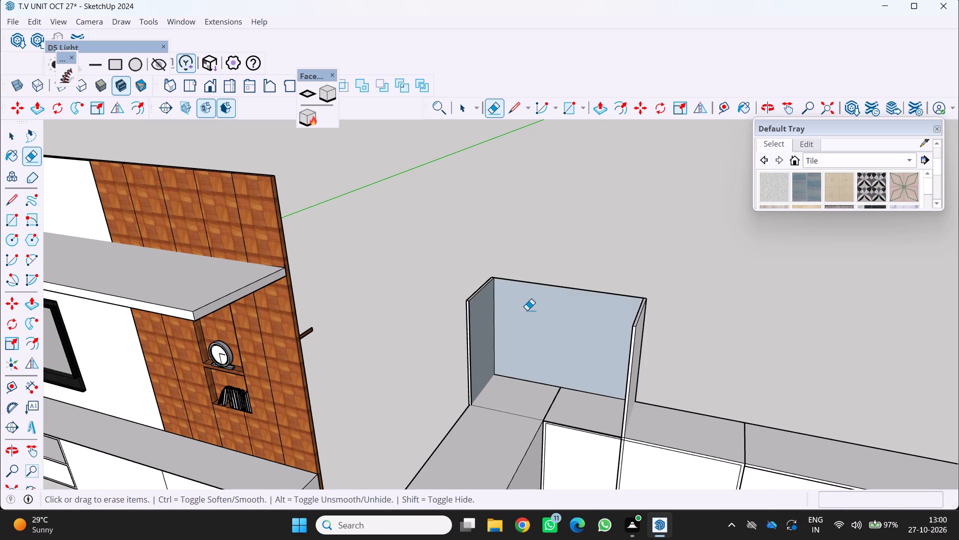
Erase the vertical front edges of the tall box's right side panel above the upper cabinet.
{"action": "scroll", "coordinate": [505, 344], "scroll_direction": "down", "scroll_amount": 3}
{"action": "middle_click_drag", "start_coordinate": [585, 428], "coordinate": [585, 274]}
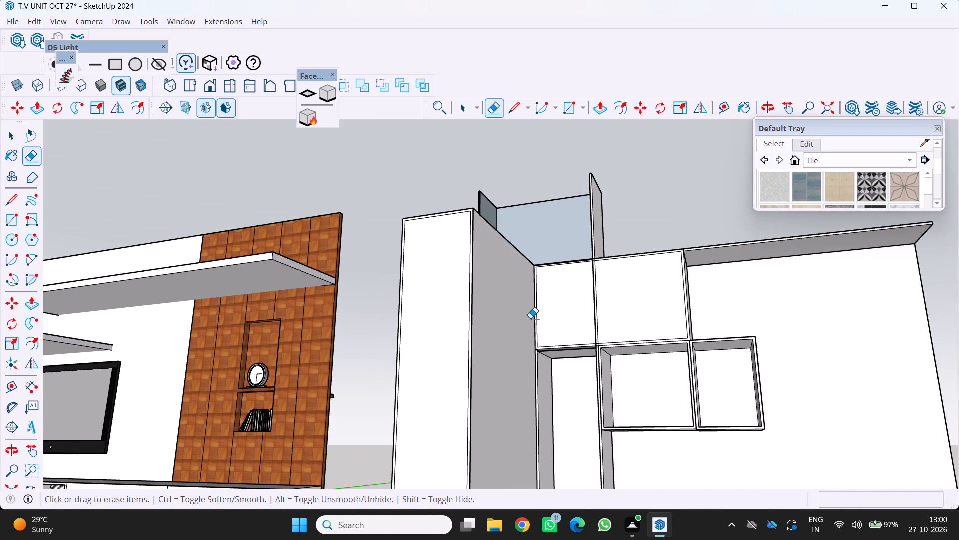
{"action": "middle_click_drag", "start_coordinate": [534, 321], "coordinate": [543, 327]}
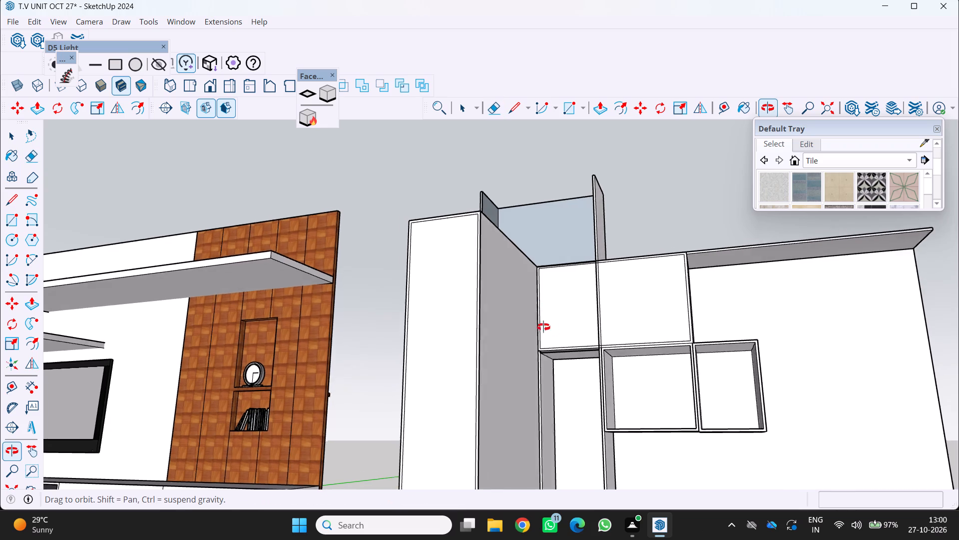
{"action": "middle_click_drag", "start_coordinate": [543, 327], "coordinate": [578, 382]}
{"action": "middle_click", "coordinate": [578, 382]}
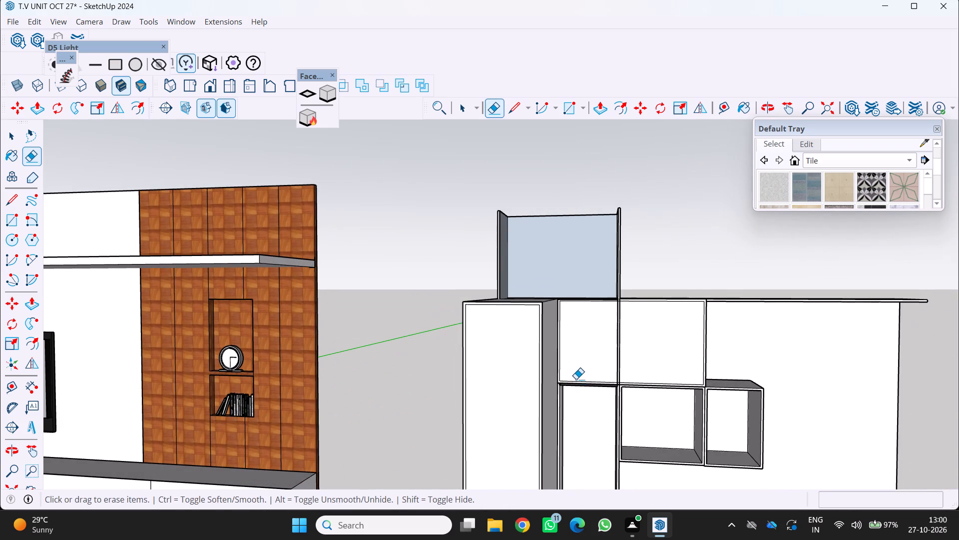
{"action": "scroll", "coordinate": [599, 235], "scroll_direction": "up", "scroll_amount": 5}
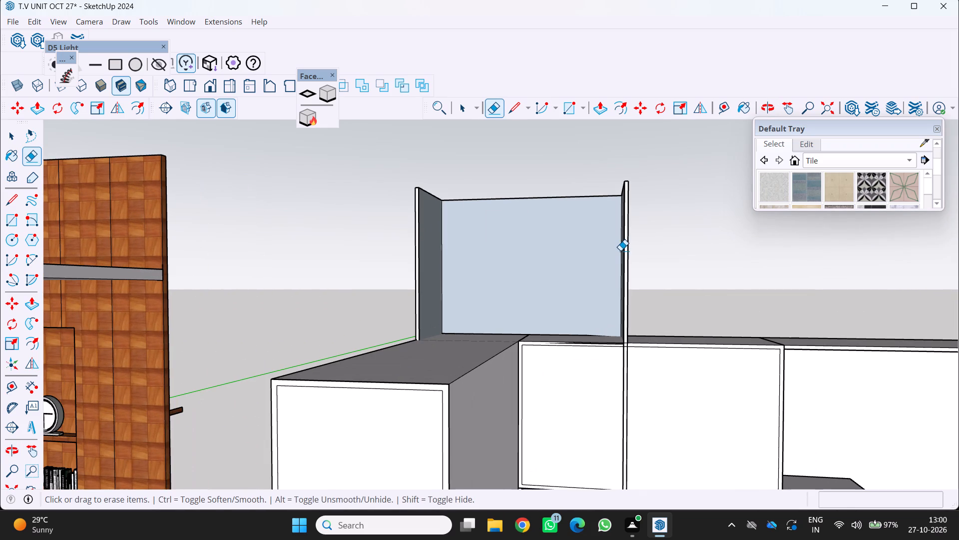
{"action": "scroll", "coordinate": [617, 242], "scroll_direction": "up", "scroll_amount": 6}
{"action": "middle_click_drag", "start_coordinate": [626, 262], "coordinate": [678, 316]}
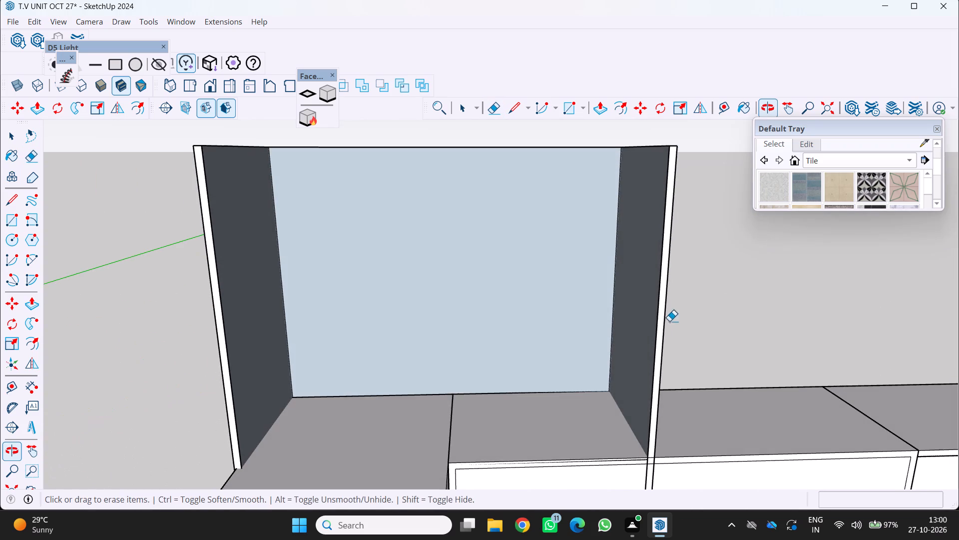
{"action": "left_click", "coordinate": [656, 333]}
{"action": "left_click", "coordinate": [662, 328]}
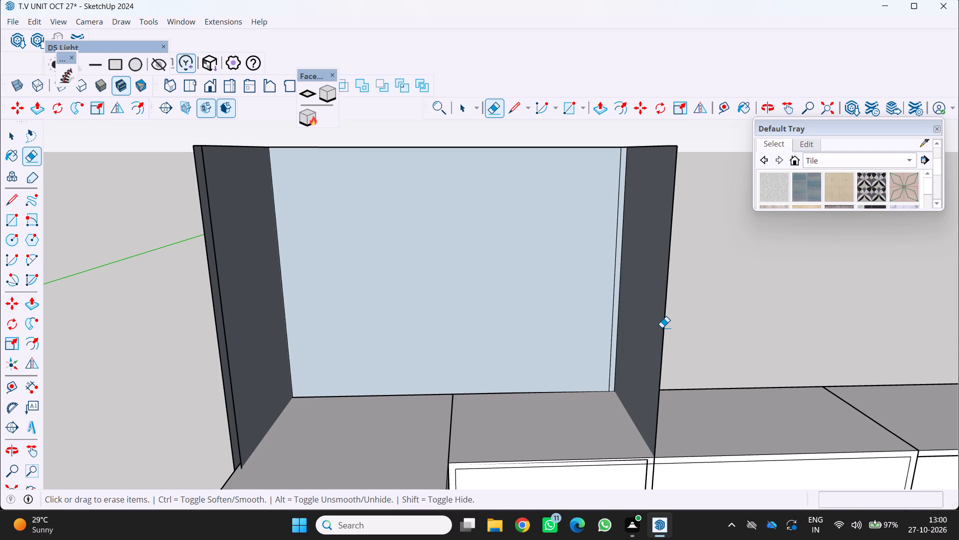
{"action": "left_click", "coordinate": [663, 324]}
Erase the tall box's back panel, the leftover strip at its right end and the remaining long top edge.
{"action": "scroll", "coordinate": [599, 301], "scroll_direction": "down", "scroll_amount": 8}
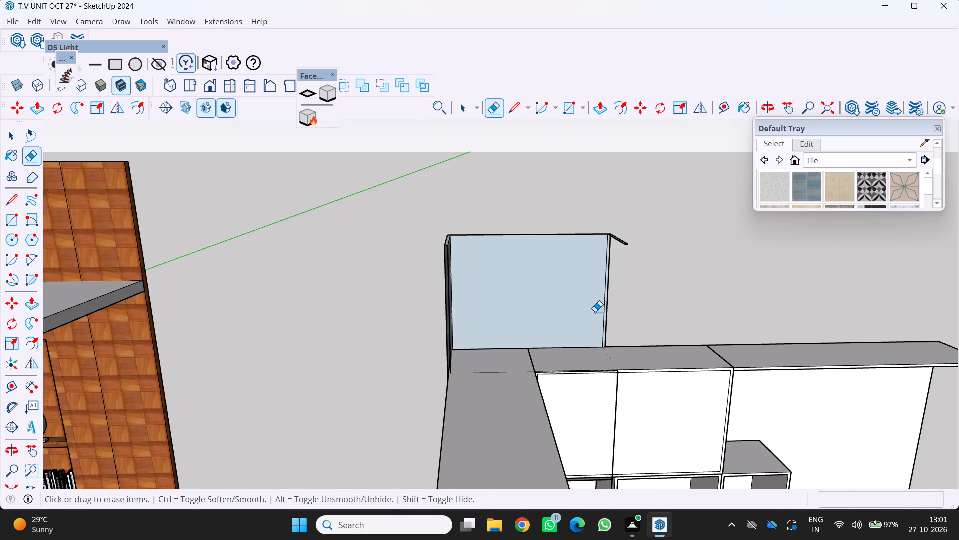
{"action": "scroll", "coordinate": [628, 266], "scroll_direction": "up", "scroll_amount": 8}
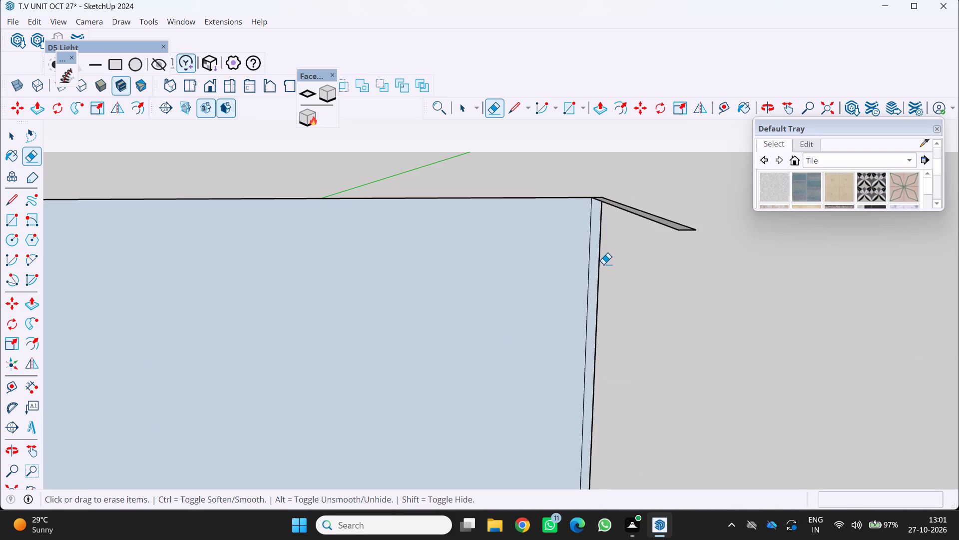
{"action": "left_click", "coordinate": [603, 264]}
{"action": "left_click", "coordinate": [599, 260]}
{"action": "left_click", "coordinate": [589, 249]}
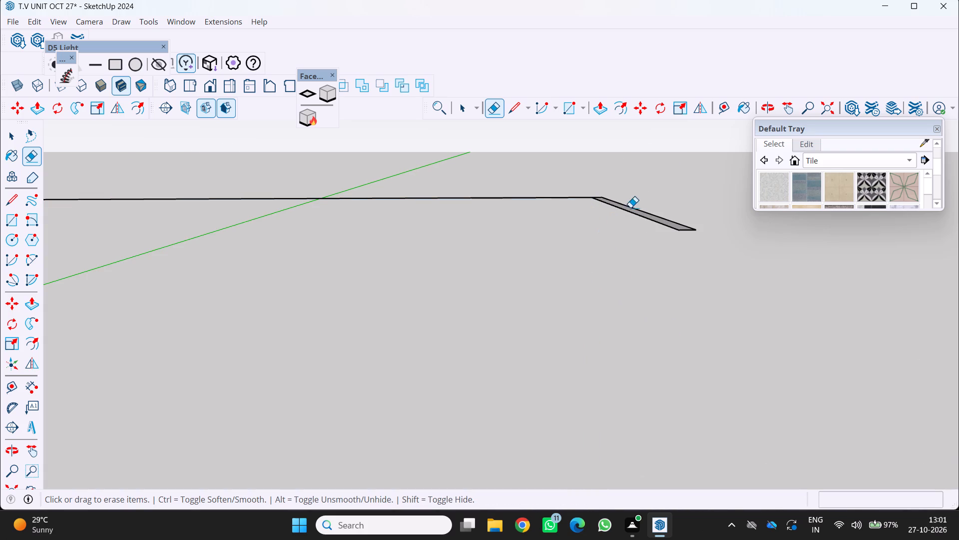
{"action": "left_click", "coordinate": [634, 215]}
{"action": "left_click", "coordinate": [652, 213]}
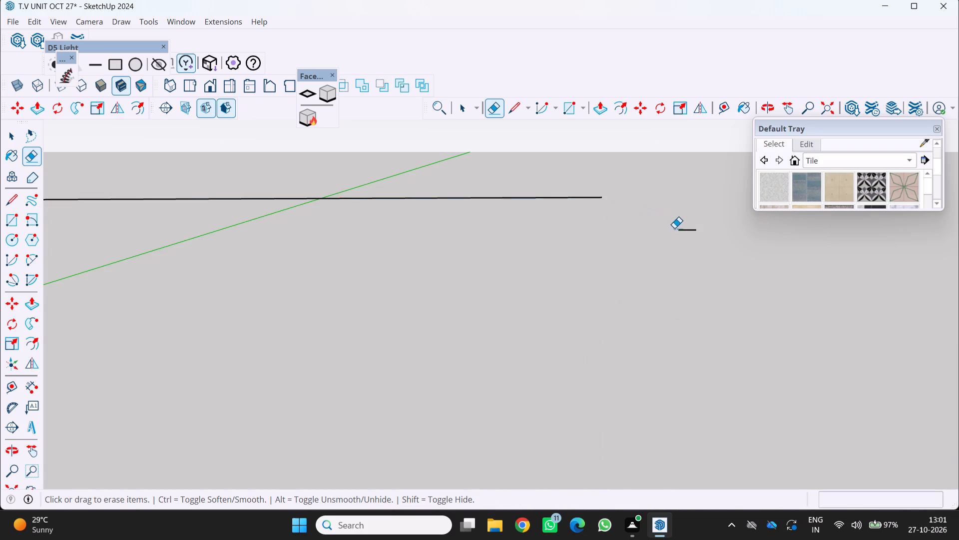
{"action": "left_click", "coordinate": [684, 230]}
{"action": "left_click", "coordinate": [554, 198]}
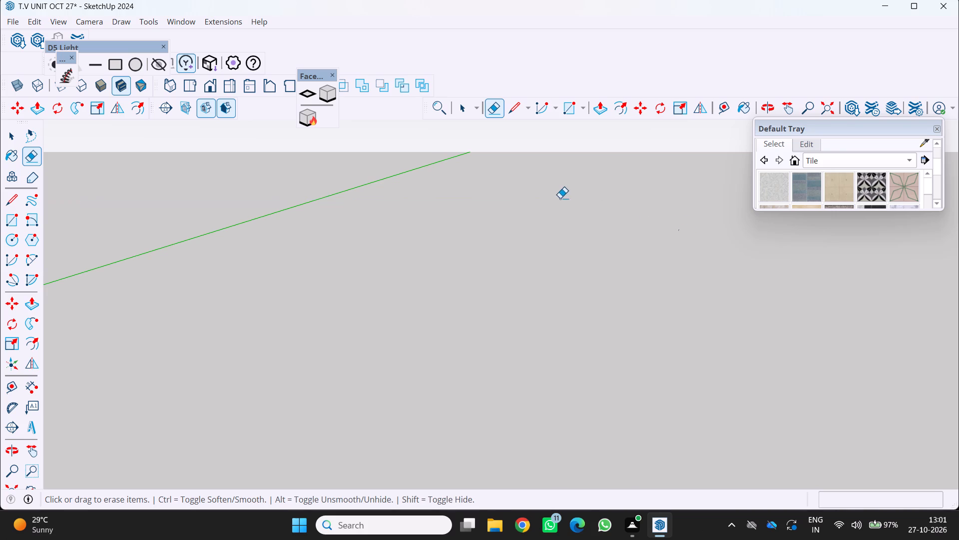
Erase the vertical edges of the remaining left side panel above the corner cabinet.
{"action": "scroll", "coordinate": [561, 201], "scroll_direction": "down", "scroll_amount": 10}
{"action": "scroll", "coordinate": [484, 257], "scroll_direction": "up", "scroll_amount": 4}
{"action": "middle_click_drag", "start_coordinate": [472, 277], "coordinate": [386, 314]}
{"action": "middle_click", "coordinate": [386, 314]}
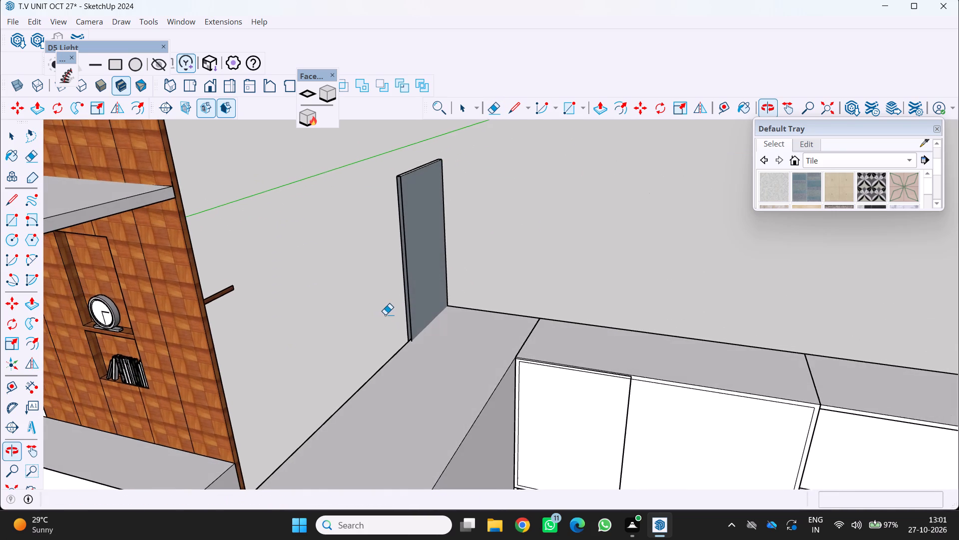
{"action": "scroll", "coordinate": [419, 306], "scroll_direction": "up", "scroll_amount": 5}
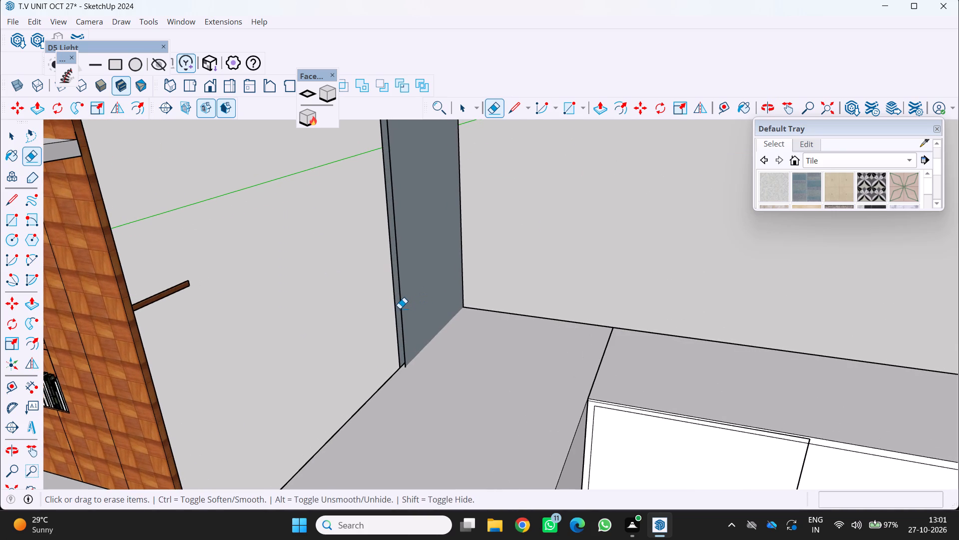
{"action": "left_click", "coordinate": [400, 308]}
{"action": "left_click", "coordinate": [395, 293]}
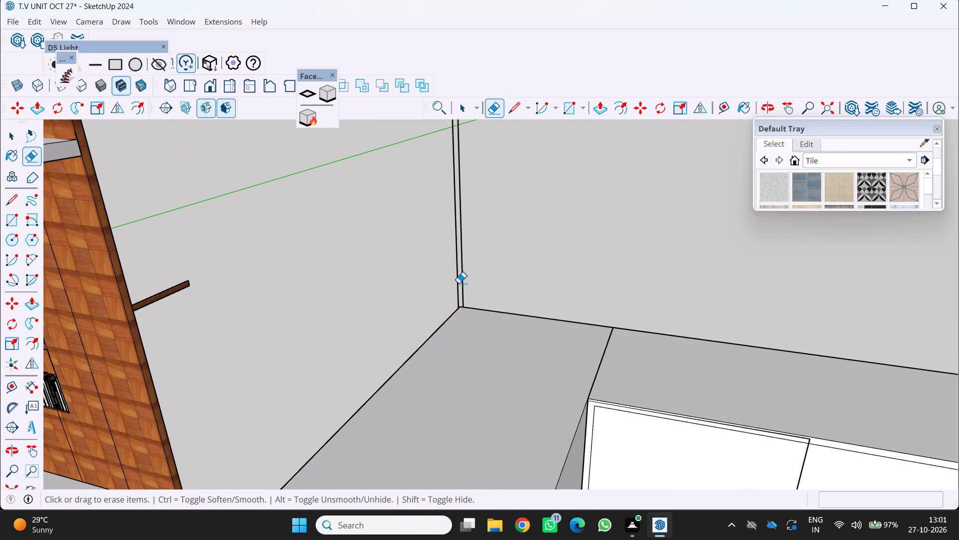
{"action": "left_click", "coordinate": [463, 280]}
{"action": "left_click", "coordinate": [458, 277]}
Erase the edges of the thin strip left floating above the corner cabinet.
{"action": "scroll", "coordinate": [460, 277], "scroll_direction": "down", "scroll_amount": 5}
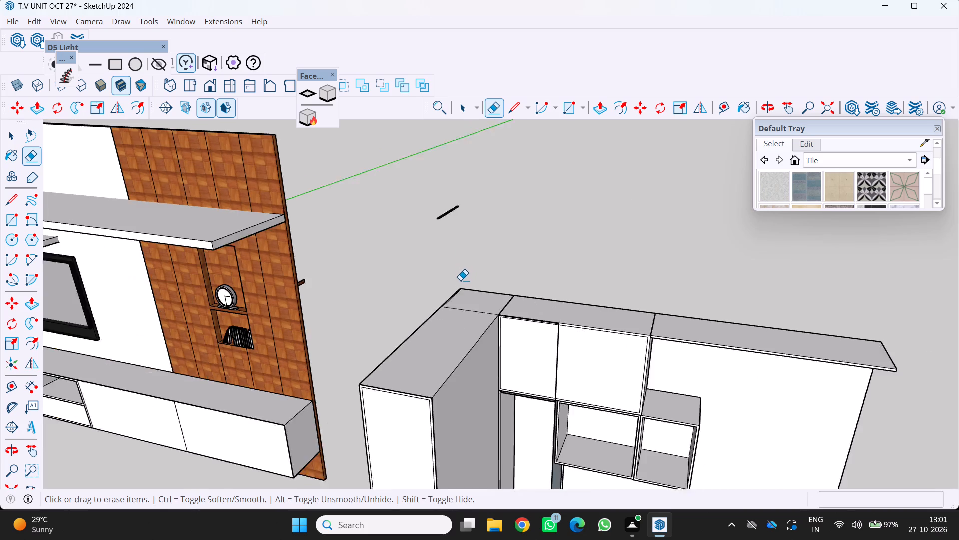
{"action": "scroll", "coordinate": [459, 279], "scroll_direction": "down", "scroll_amount": 1}
{"action": "scroll", "coordinate": [444, 243], "scroll_direction": "up", "scroll_amount": 6}
{"action": "left_click", "coordinate": [449, 218]}
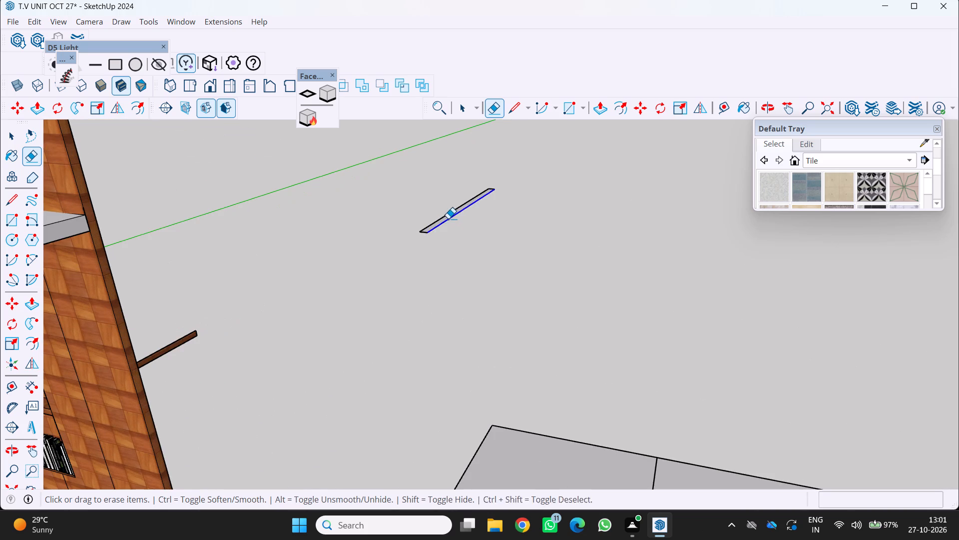
{"action": "left_click", "coordinate": [441, 214]}
{"action": "left_click", "coordinate": [445, 218]}
{"action": "left_click_drag", "start_coordinate": [424, 235], "coordinate": [425, 227]}
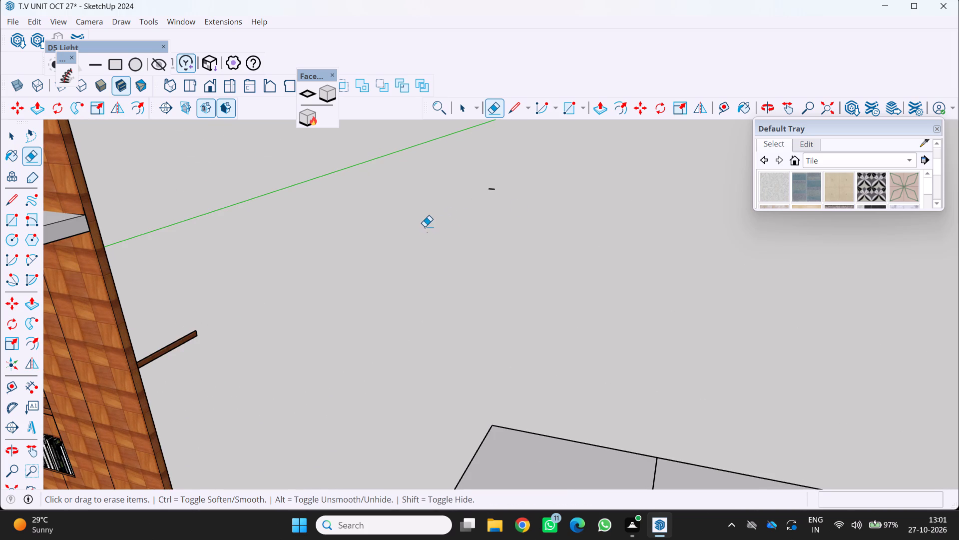
{"action": "left_click", "coordinate": [491, 188]}
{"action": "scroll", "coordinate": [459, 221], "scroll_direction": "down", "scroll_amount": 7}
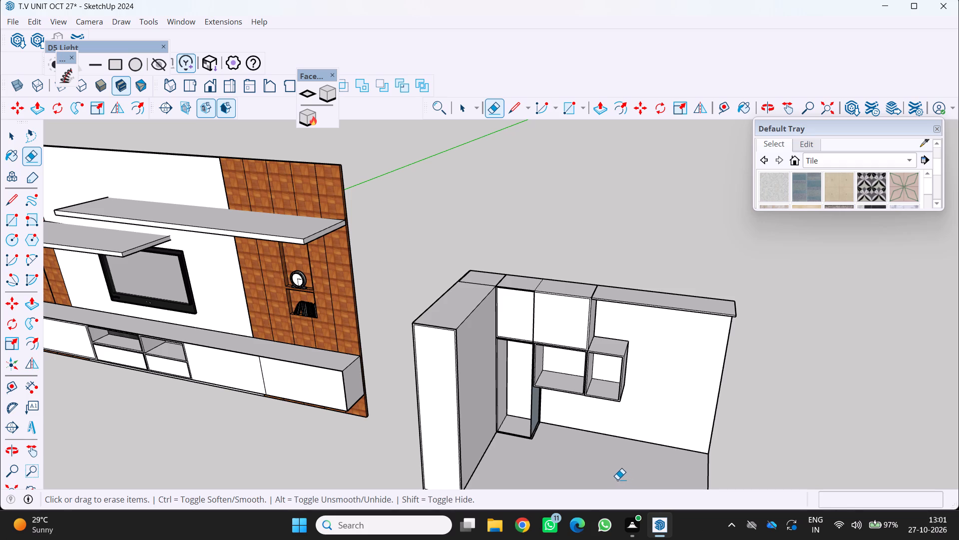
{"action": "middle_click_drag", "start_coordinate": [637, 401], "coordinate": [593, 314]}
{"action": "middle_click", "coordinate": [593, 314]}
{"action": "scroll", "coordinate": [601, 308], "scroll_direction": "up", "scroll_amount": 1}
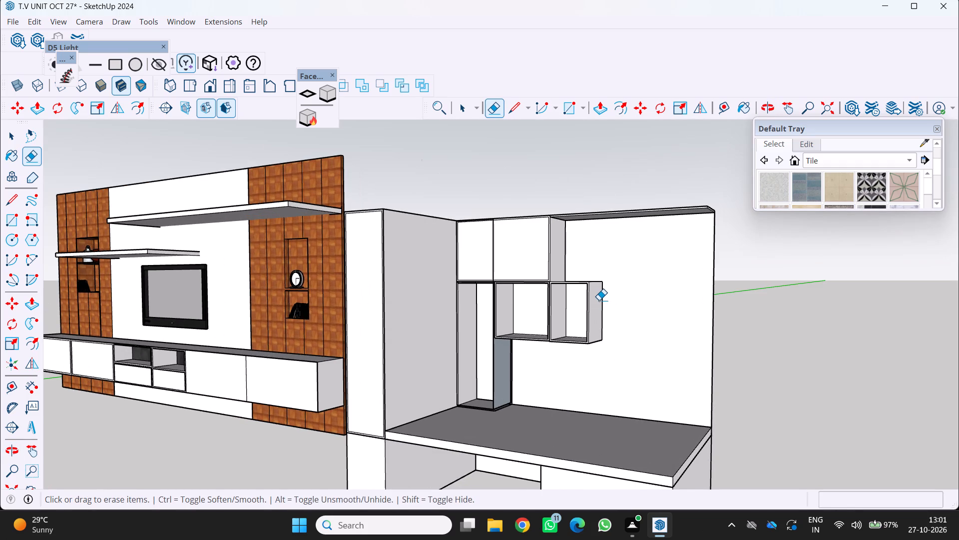
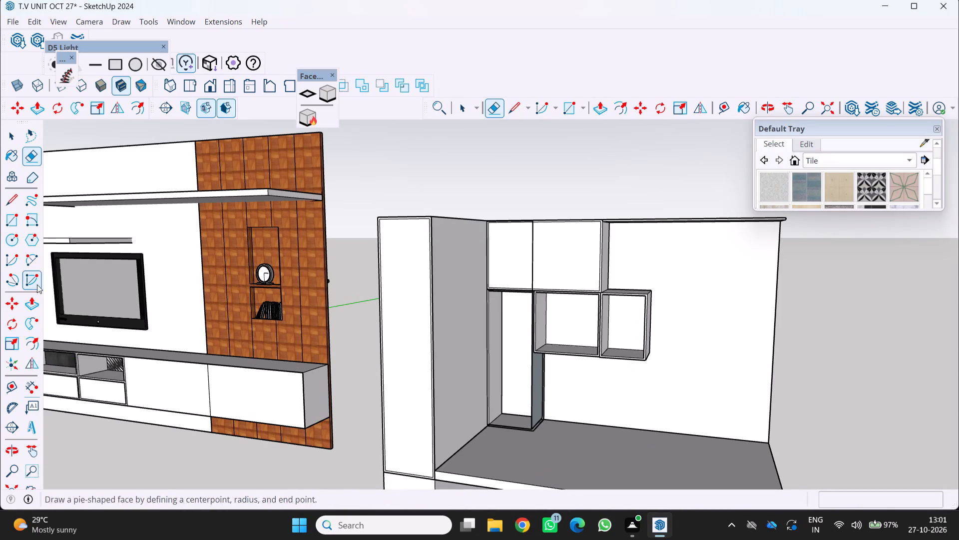
Draw a thin rectangle about 3/8 inch by 1' 7 3/16" along the top of the small open cabinet's outer side.
{"action": "left_click", "coordinate": [10, 218]}
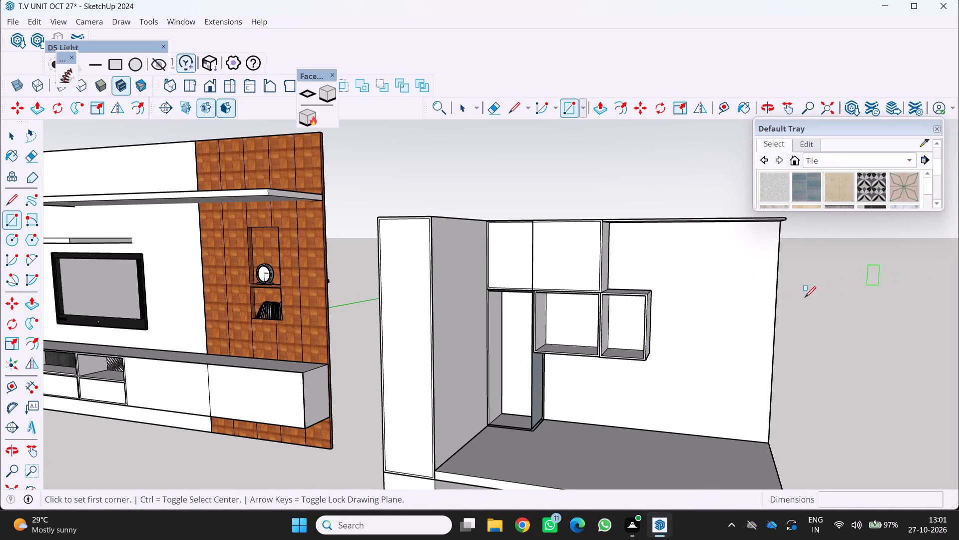
{"action": "scroll", "coordinate": [717, 283], "scroll_direction": "up", "scroll_amount": 20}
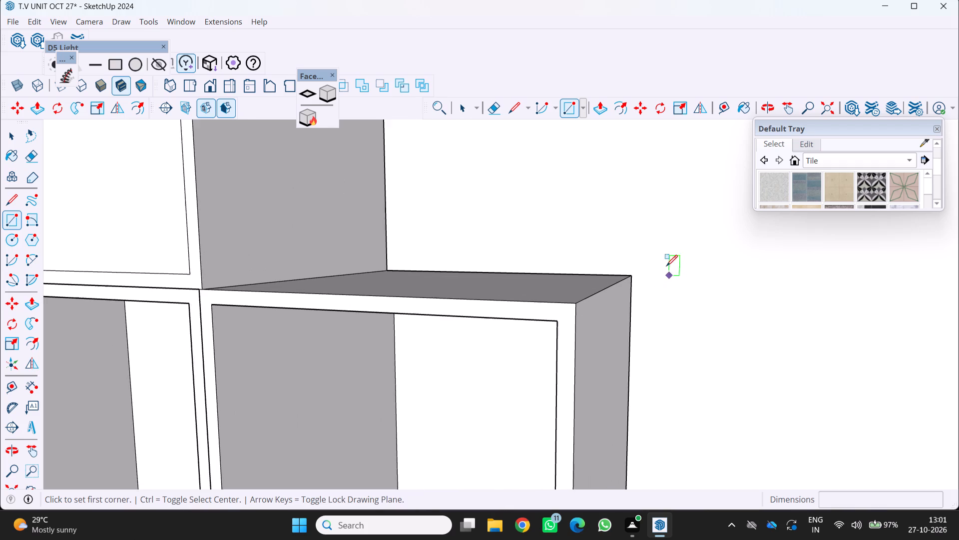
{"action": "scroll", "coordinate": [666, 266], "scroll_direction": "up", "scroll_amount": 3}
{"action": "left_click", "coordinate": [628, 278]}
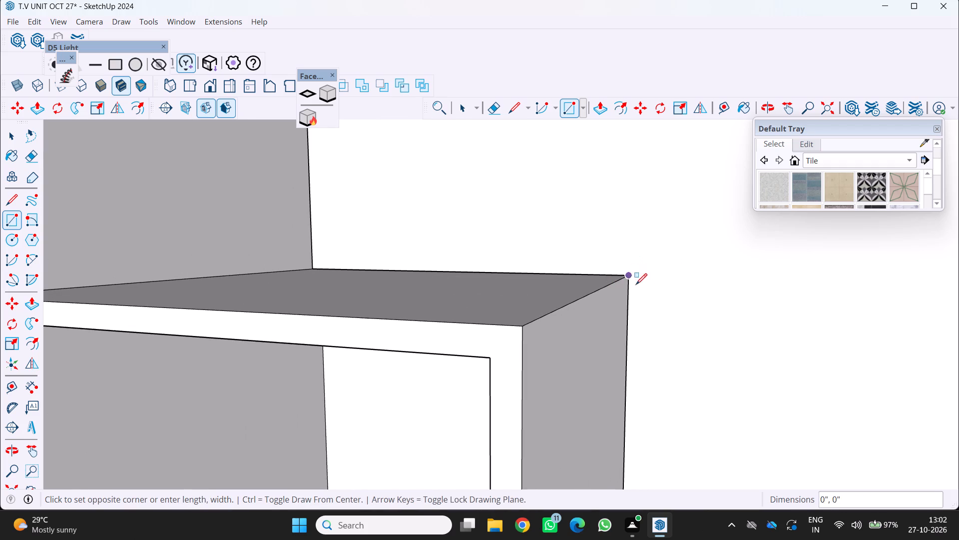
{"action": "scroll", "coordinate": [641, 300], "scroll_direction": "down", "scroll_amount": 3}
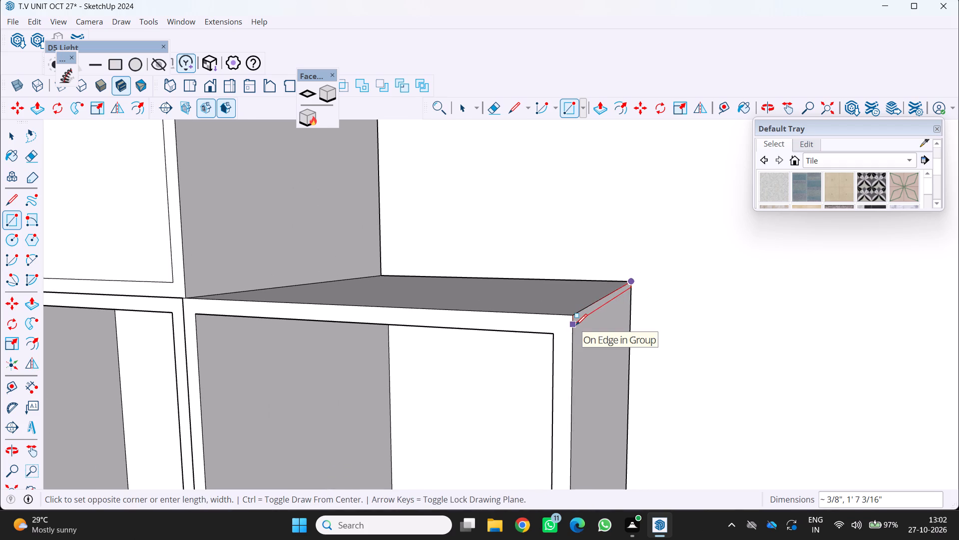
{"action": "left_click", "coordinate": [576, 323]}
Push/Pull the thin rectangle about 3 3/4 inches outward from the cabinet side to start a shelf extension.
{"action": "scroll", "coordinate": [599, 328], "scroll_direction": "up", "scroll_amount": 5}
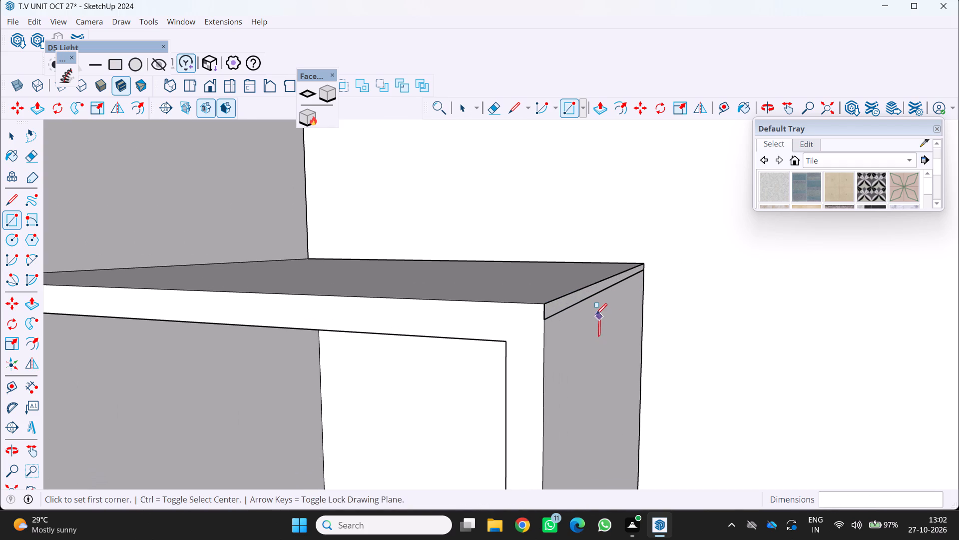
{"action": "scroll", "coordinate": [596, 314], "scroll_direction": "up", "scroll_amount": 2}
{"action": "key", "text": "p"}
{"action": "left_click_drag", "start_coordinate": [570, 293], "coordinate": [700, 297]}
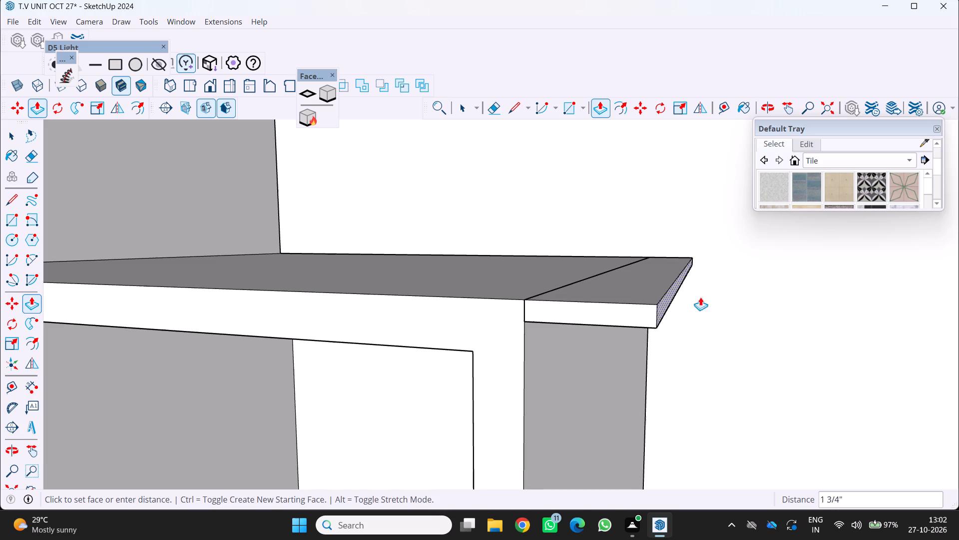
{"action": "left_click_drag", "start_coordinate": [700, 297], "coordinate": [790, 304]}
Extend the shelf's outer end face by about 8 1/16 inches along the back wall.
{"action": "scroll", "coordinate": [788, 300], "scroll_direction": "down", "scroll_amount": 20}
{"action": "scroll", "coordinate": [788, 300], "scroll_direction": "down", "scroll_amount": 3}
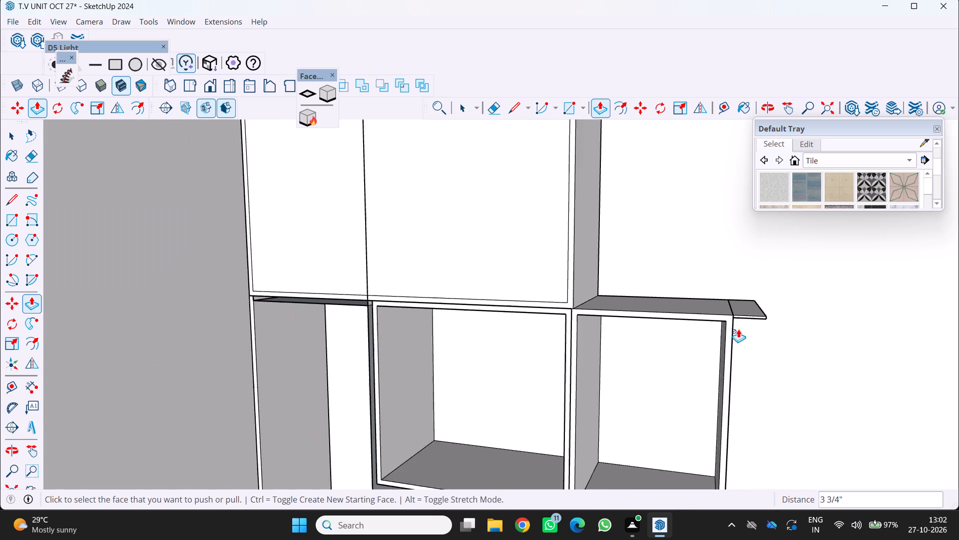
{"action": "scroll", "coordinate": [738, 329], "scroll_direction": "down", "scroll_amount": 6}
{"action": "scroll", "coordinate": [802, 319], "scroll_direction": "down", "scroll_amount": 6}
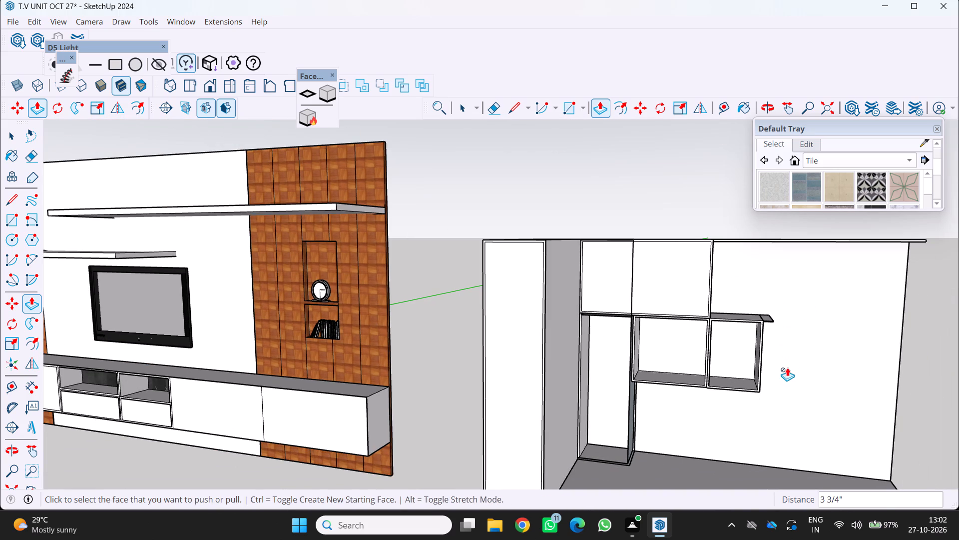
{"action": "middle_click_drag", "start_coordinate": [805, 317], "coordinate": [622, 334]}
{"action": "scroll", "coordinate": [805, 317], "scroll_direction": "up", "scroll_amount": 1}
{"action": "middle_click", "coordinate": [621, 334]}
{"action": "scroll", "coordinate": [417, 445], "scroll_direction": "up", "scroll_amount": 1}
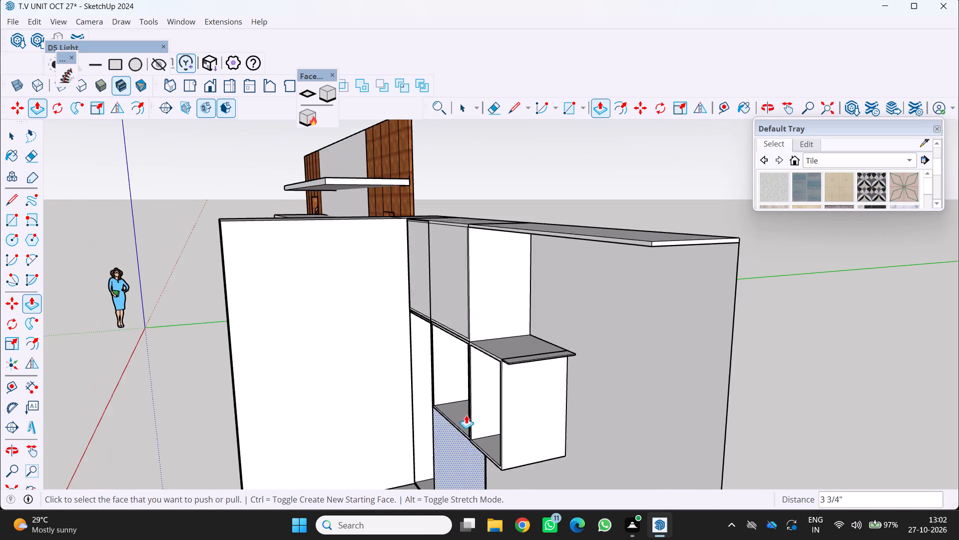
{"action": "scroll", "coordinate": [472, 412], "scroll_direction": "up", "scroll_amount": 7}
{"action": "scroll", "coordinate": [592, 318], "scroll_direction": "up", "scroll_amount": 11}
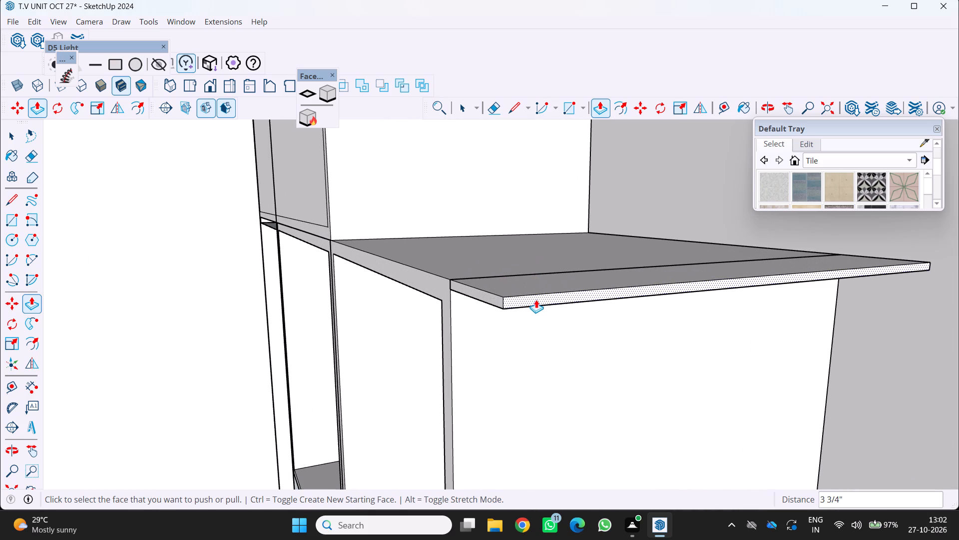
{"action": "left_click_drag", "start_coordinate": [527, 298], "coordinate": [806, 353]}
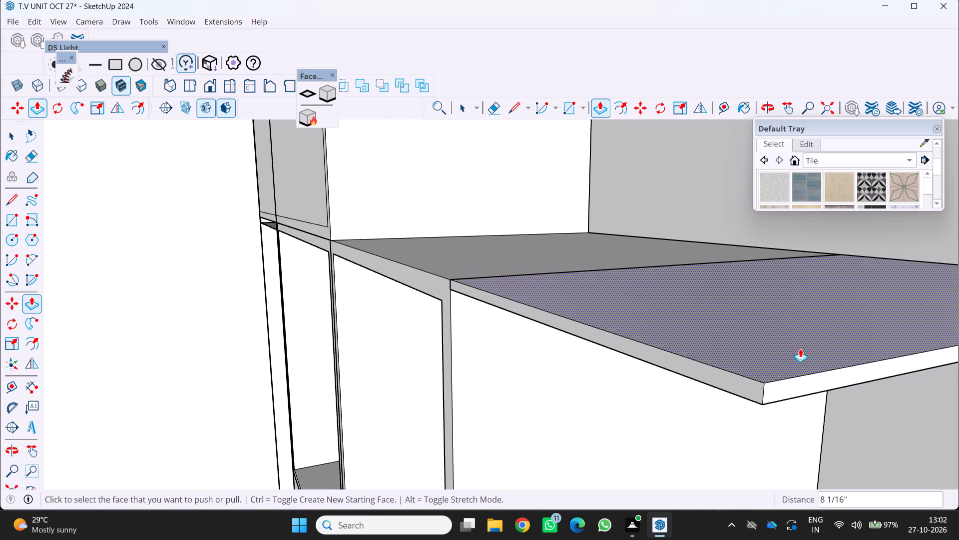
Extend the shelf's outer end face outward by a further 5 7/8 inches or so.
{"action": "scroll", "coordinate": [793, 345], "scroll_direction": "down", "scroll_amount": 20}
{"action": "scroll", "coordinate": [793, 345], "scroll_direction": "down", "scroll_amount": 14}
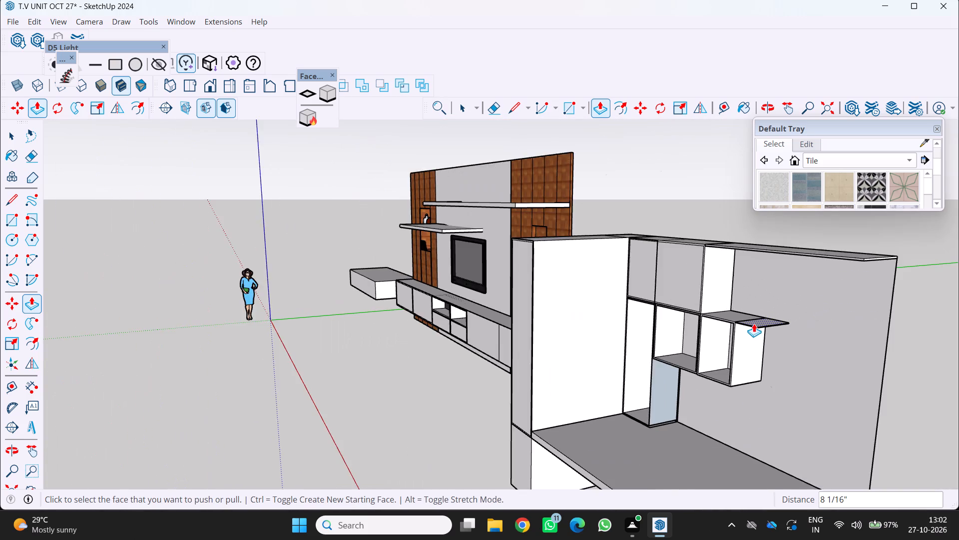
{"action": "scroll", "coordinate": [754, 323], "scroll_direction": "down", "scroll_amount": 5}
{"action": "scroll", "coordinate": [788, 330], "scroll_direction": "up", "scroll_amount": 2}
{"action": "middle_click_drag", "start_coordinate": [796, 331], "coordinate": [688, 336]}
{"action": "middle_click", "coordinate": [688, 336]}
{"action": "scroll", "coordinate": [631, 375], "scroll_direction": "up", "scroll_amount": 10}
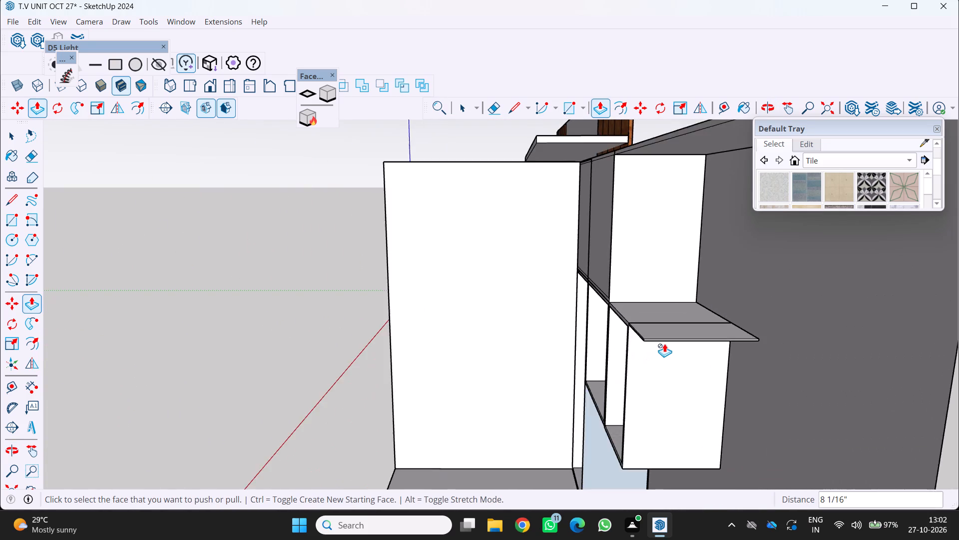
{"action": "scroll", "coordinate": [664, 343], "scroll_direction": "up", "scroll_amount": 14}
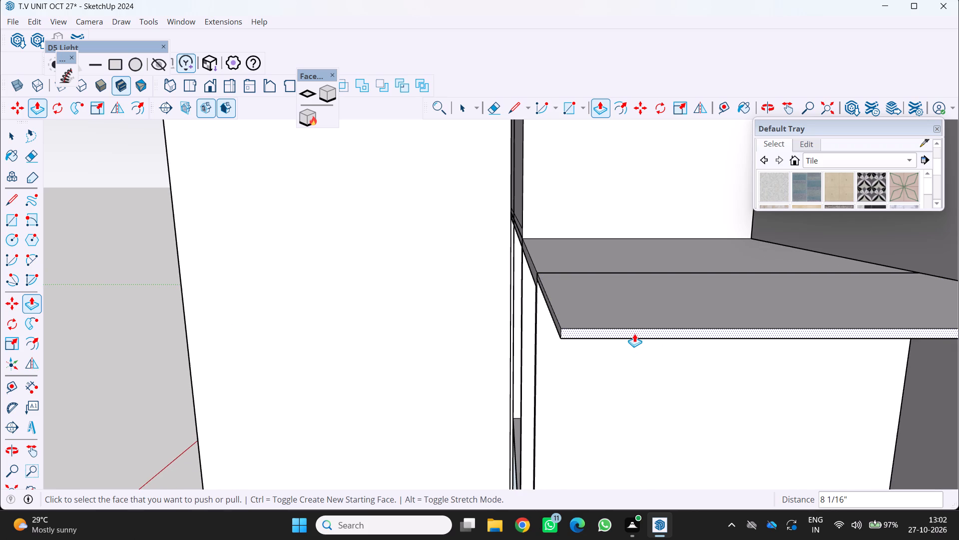
{"action": "scroll", "coordinate": [632, 338], "scroll_direction": "up", "scroll_amount": 4}
{"action": "left_click_drag", "start_coordinate": [607, 325], "coordinate": [687, 403]}
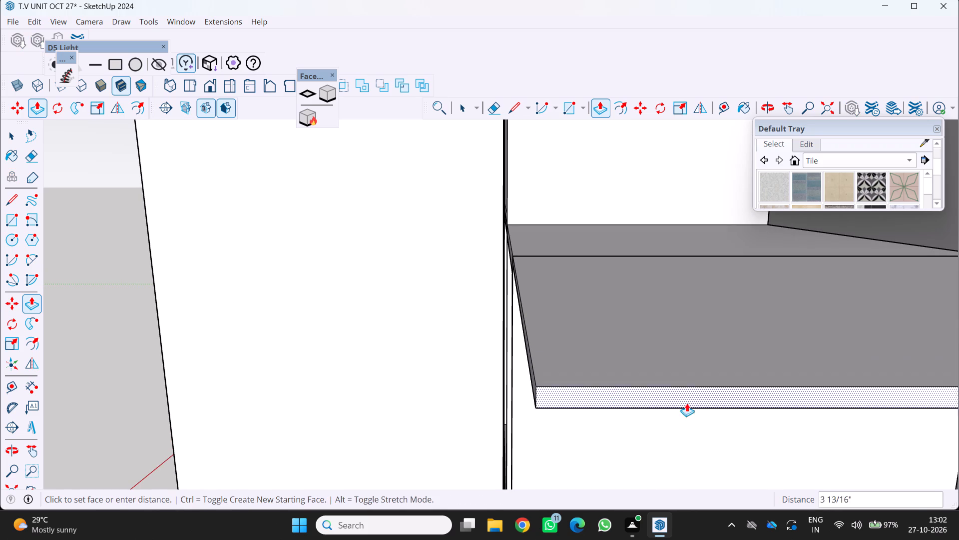
{"action": "left_click_drag", "start_coordinate": [687, 403], "coordinate": [728, 442]}
Push the top face of the shelf extension down 1 inch.
{"action": "scroll", "coordinate": [721, 426], "scroll_direction": "down", "scroll_amount": 20}
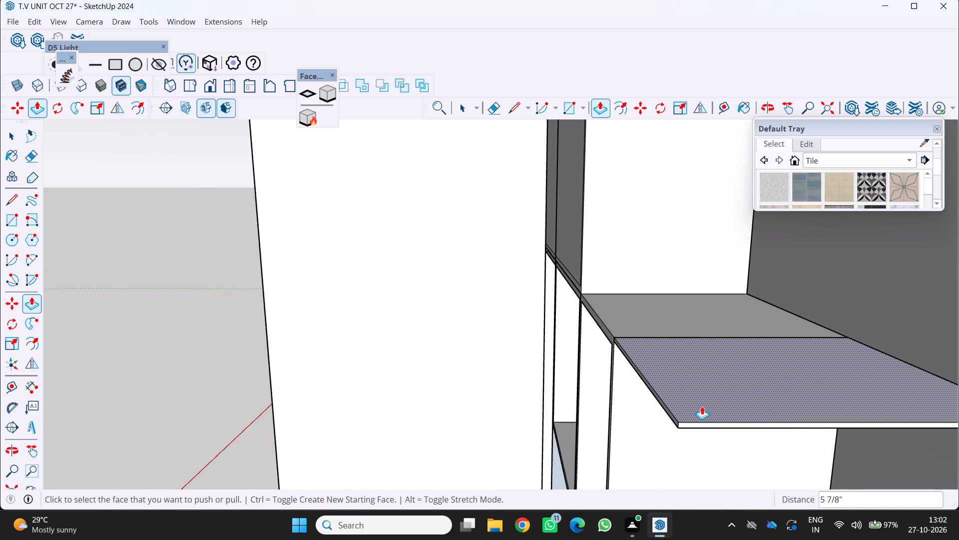
{"action": "scroll", "coordinate": [702, 406], "scroll_direction": "down", "scroll_amount": 14}
{"action": "scroll", "coordinate": [715, 418], "scroll_direction": "up", "scroll_amount": 2}
{"action": "scroll", "coordinate": [733, 440], "scroll_direction": "down", "scroll_amount": 4}
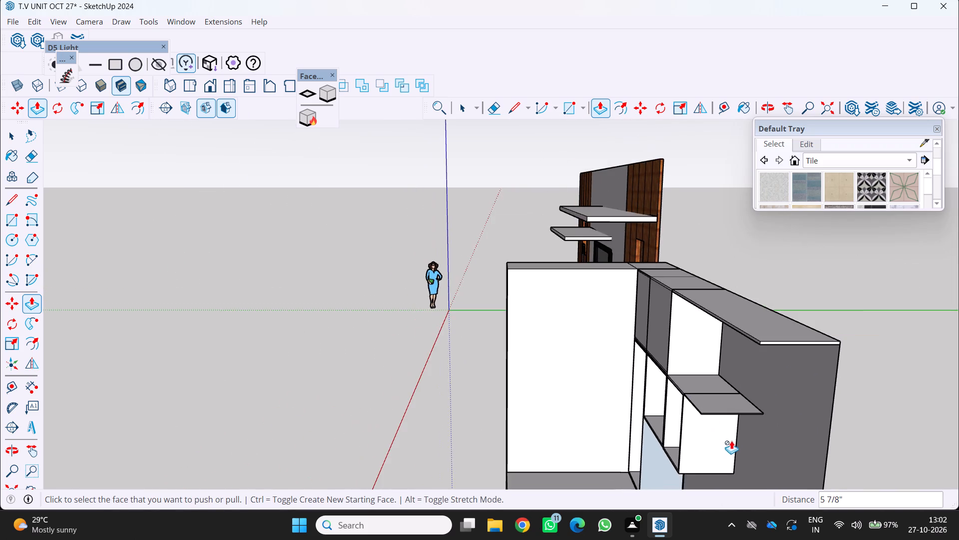
{"action": "middle_click_drag", "start_coordinate": [729, 445], "coordinate": [699, 376]}
{"action": "scroll", "coordinate": [712, 406], "scroll_direction": "up", "scroll_amount": 1}
{"action": "middle_click_drag", "start_coordinate": [678, 317], "coordinate": [666, 392]}
{"action": "middle_click", "coordinate": [666, 392]}
{"action": "scroll", "coordinate": [669, 400], "scroll_direction": "up", "scroll_amount": 17}
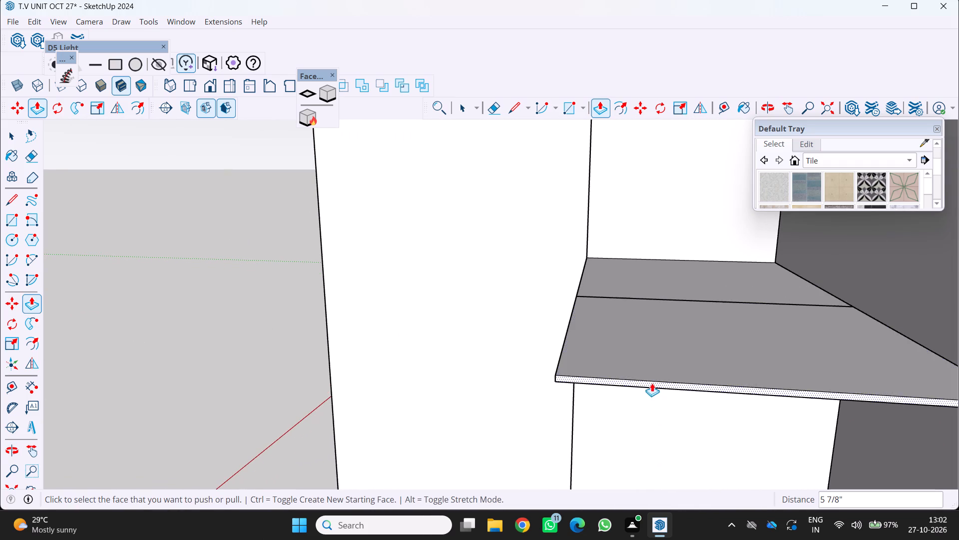
{"action": "left_click_drag", "start_coordinate": [650, 381], "coordinate": [643, 464]}
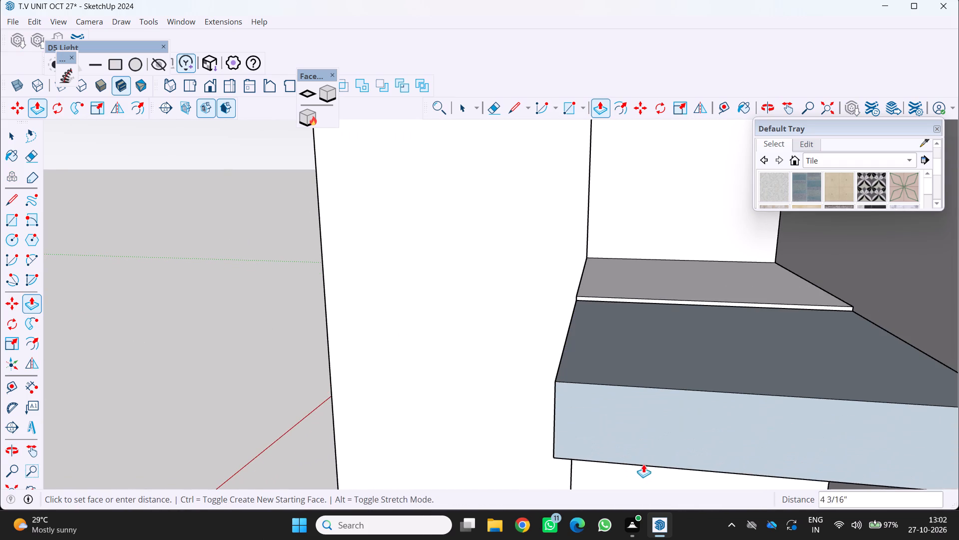
{"action": "left_click_drag", "start_coordinate": [643, 464], "coordinate": [675, 404]}
Pull the shelf's outer end face about 2' 9 3/16" further along the back wall.
{"action": "scroll", "coordinate": [675, 398], "scroll_direction": "down", "scroll_amount": 6}
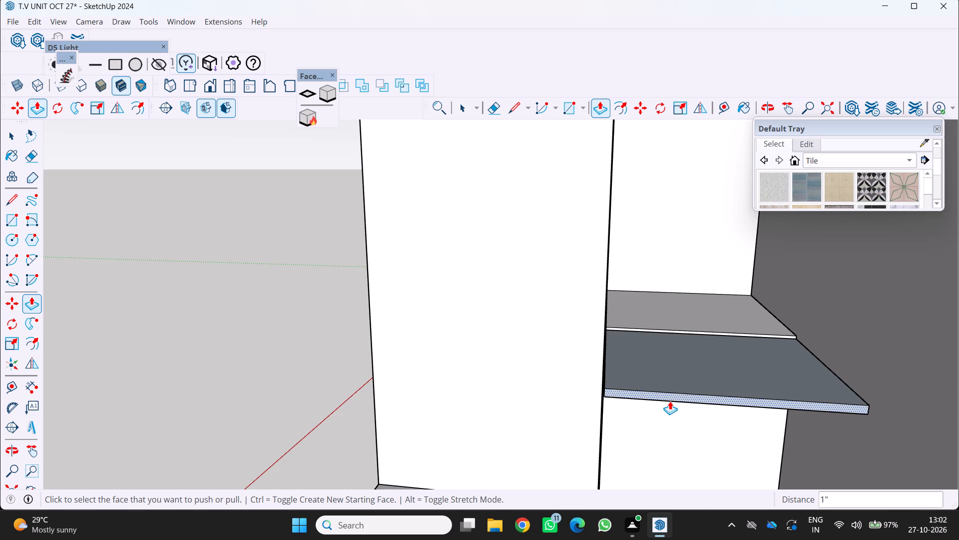
{"action": "scroll", "coordinate": [702, 410], "scroll_direction": "down", "scroll_amount": 4}
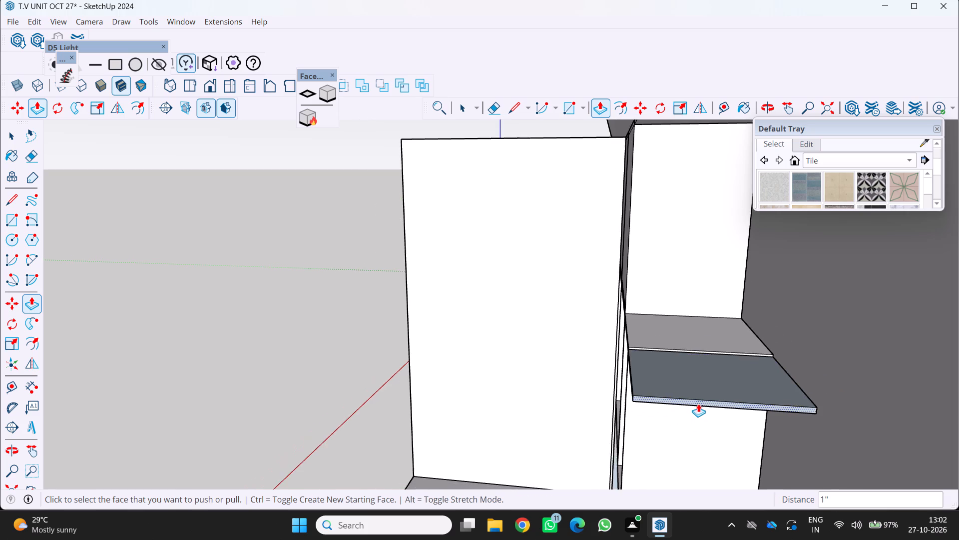
{"action": "scroll", "coordinate": [698, 403], "scroll_direction": "down", "scroll_amount": 4}
{"action": "middle_click_drag", "start_coordinate": [690, 405], "coordinate": [649, 369]}
{"action": "scroll", "coordinate": [649, 369], "scroll_direction": "down", "scroll_amount": 4}
{"action": "scroll", "coordinate": [652, 368], "scroll_direction": "up", "scroll_amount": 7}
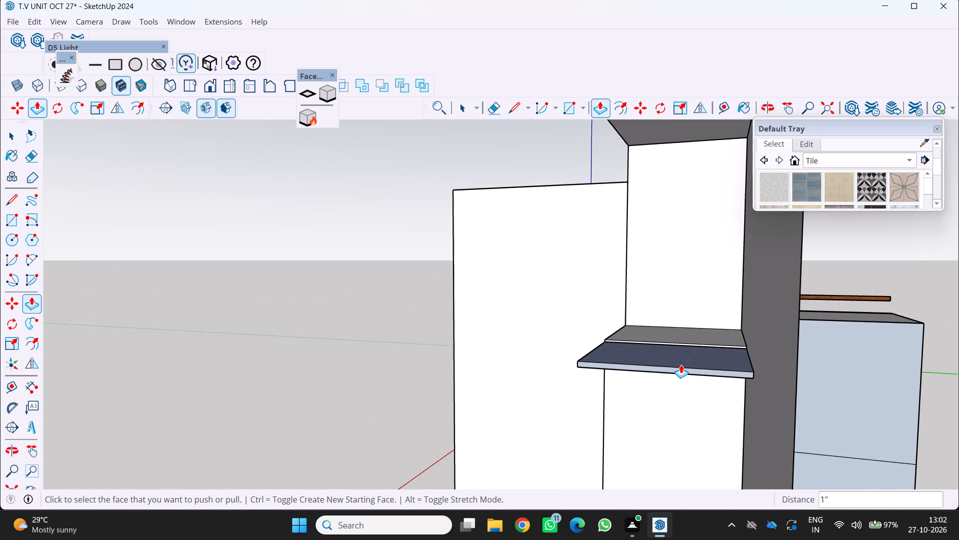
{"action": "scroll", "coordinate": [687, 369], "scroll_direction": "up", "scroll_amount": 2}
{"action": "left_click_drag", "start_coordinate": [690, 369], "coordinate": [564, 443]}
Extend the shelf's end face about 2 5/16 inches to line up with the back wall's outer edge.
{"action": "scroll", "coordinate": [561, 438], "scroll_direction": "down", "scroll_amount": 11}
{"action": "scroll", "coordinate": [588, 446], "scroll_direction": "up", "scroll_amount": 1}
{"action": "middle_click_drag", "start_coordinate": [588, 446], "coordinate": [647, 392]}
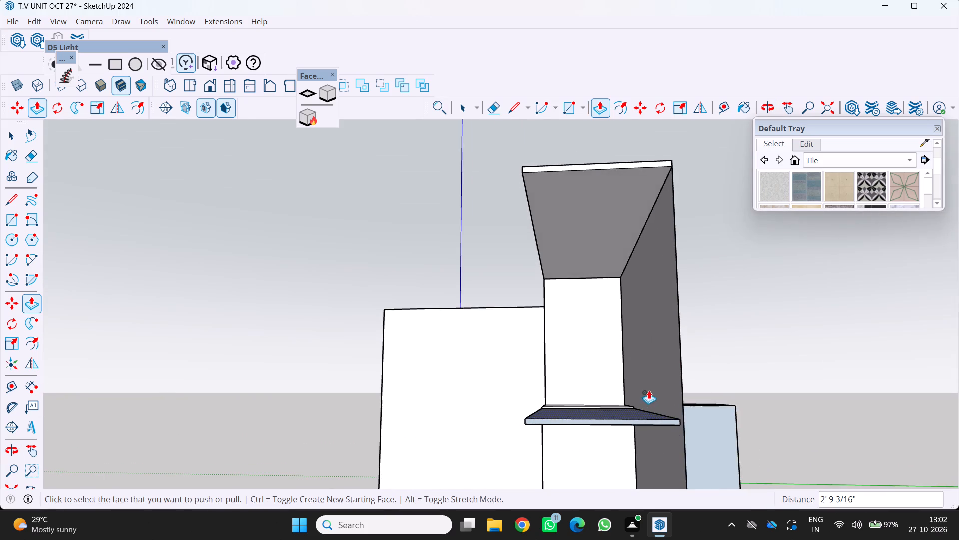
{"action": "scroll", "coordinate": [706, 411], "scroll_direction": "up", "scroll_amount": 6}
{"action": "middle_click_drag", "start_coordinate": [638, 439], "coordinate": [692, 429]}
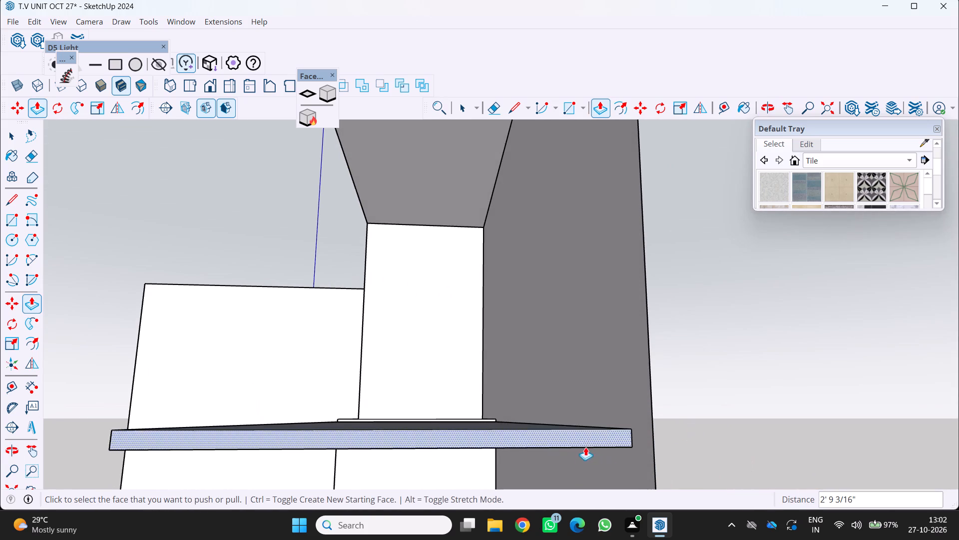
{"action": "left_click_drag", "start_coordinate": [586, 434], "coordinate": [681, 424]}
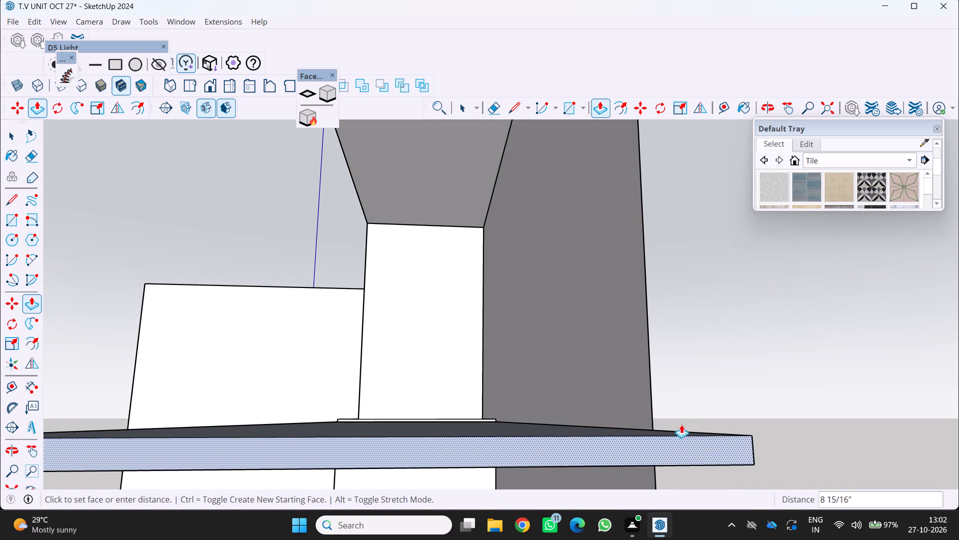
{"action": "left_click_drag", "start_coordinate": [681, 424], "coordinate": [655, 391]}
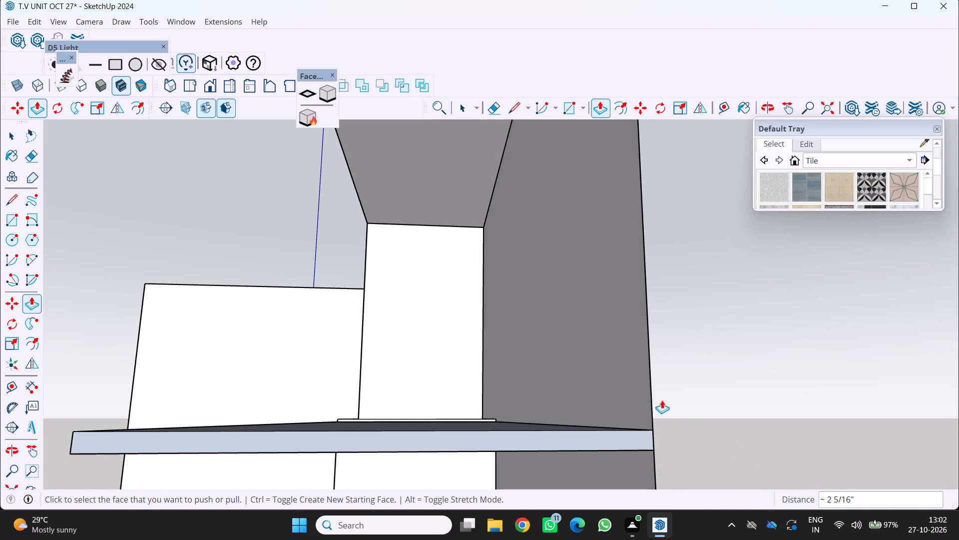
Raise the shelf extension's top face about 5/16 inch, flush with the top of the open cabinet.
{"action": "scroll", "coordinate": [509, 432], "scroll_direction": "down", "scroll_amount": 5}
{"action": "middle_click_drag", "start_coordinate": [514, 428], "coordinate": [720, 417]}
{"action": "scroll", "coordinate": [614, 412], "scroll_direction": "down", "scroll_amount": 2}
{"action": "middle_click_drag", "start_coordinate": [613, 412], "coordinate": [628, 410]}
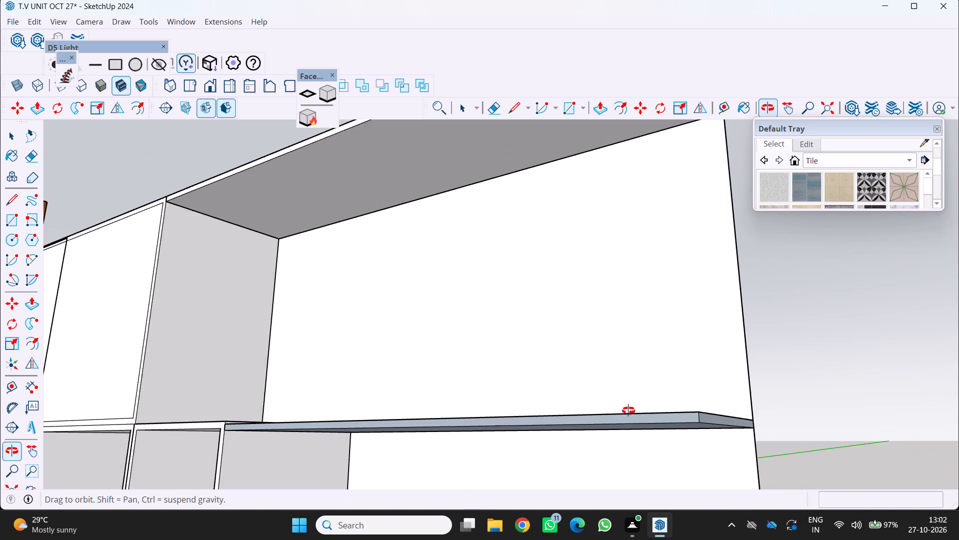
{"action": "middle_click_drag", "start_coordinate": [628, 410], "coordinate": [675, 414]}
{"action": "middle_click", "coordinate": [678, 415]}
{"action": "scroll", "coordinate": [216, 457], "scroll_direction": "up", "scroll_amount": 1}
{"action": "middle_click_drag", "start_coordinate": [211, 423], "coordinate": [283, 430]}
{"action": "scroll", "coordinate": [283, 430], "scroll_direction": "up", "scroll_amount": 1}
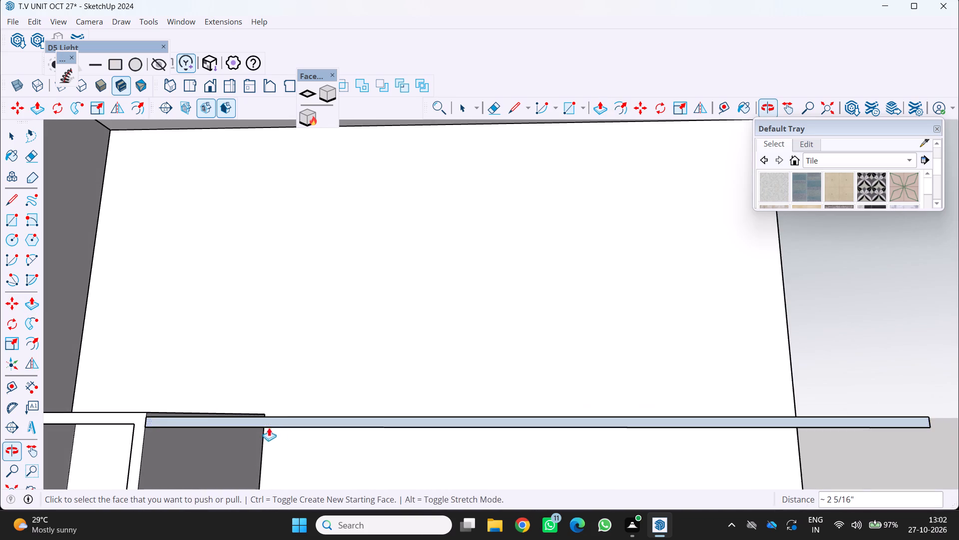
{"action": "scroll", "coordinate": [165, 410], "scroll_direction": "up", "scroll_amount": 1}
{"action": "middle_click_drag", "start_coordinate": [167, 410], "coordinate": [163, 447]}
{"action": "scroll", "coordinate": [194, 432], "scroll_direction": "up", "scroll_amount": 3}
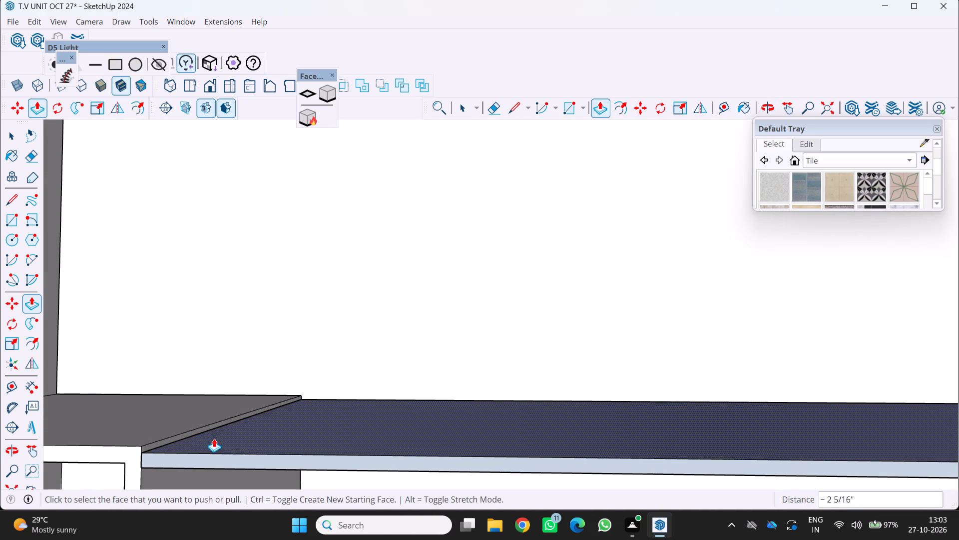
{"action": "left_click_drag", "start_coordinate": [214, 438], "coordinate": [144, 430]}
Reverse the top face of the shelf extension.
{"action": "scroll", "coordinate": [145, 426], "scroll_direction": "down", "scroll_amount": 5}
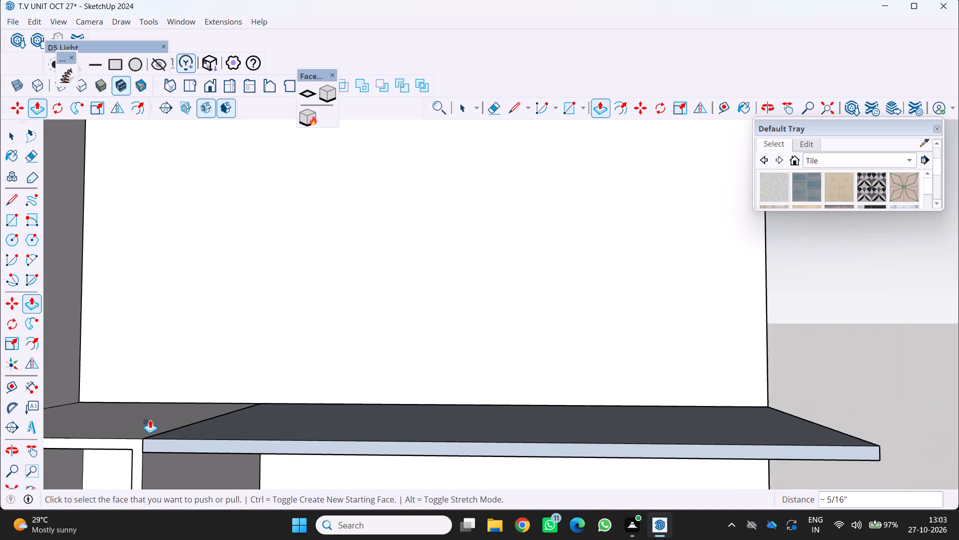
{"action": "scroll", "coordinate": [150, 419], "scroll_direction": "down", "scroll_amount": 5}
{"action": "scroll", "coordinate": [198, 436], "scroll_direction": "down", "scroll_amount": 5}
{"action": "middle_click_drag", "start_coordinate": [235, 427], "coordinate": [269, 329]}
{"action": "middle_click", "coordinate": [269, 328]}
{"action": "scroll", "coordinate": [275, 326], "scroll_direction": "down", "scroll_amount": 10}
{"action": "key", "text": "space"}
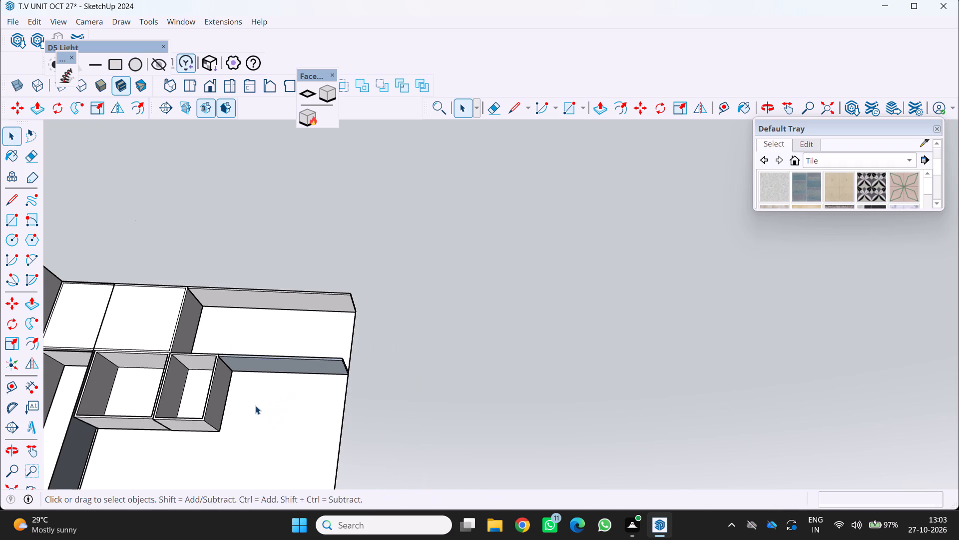
{"action": "middle_click_drag", "start_coordinate": [255, 405], "coordinate": [194, 539]}
{"action": "middle_click", "coordinate": [194, 539]}
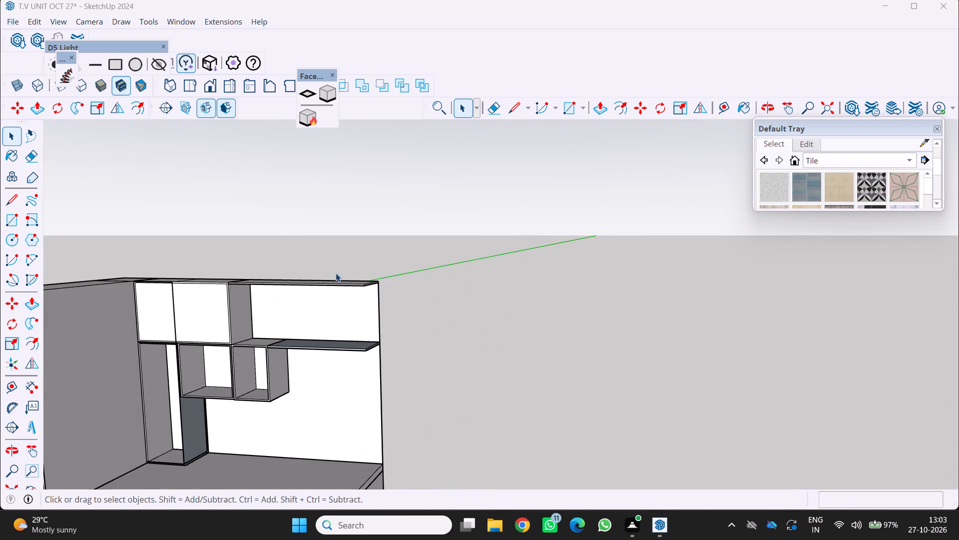
{"action": "middle_click_drag", "start_coordinate": [332, 258], "coordinate": [312, 324]}
{"action": "middle_click", "coordinate": [312, 324]}
{"action": "scroll", "coordinate": [311, 327], "scroll_direction": "up", "scroll_amount": 9}
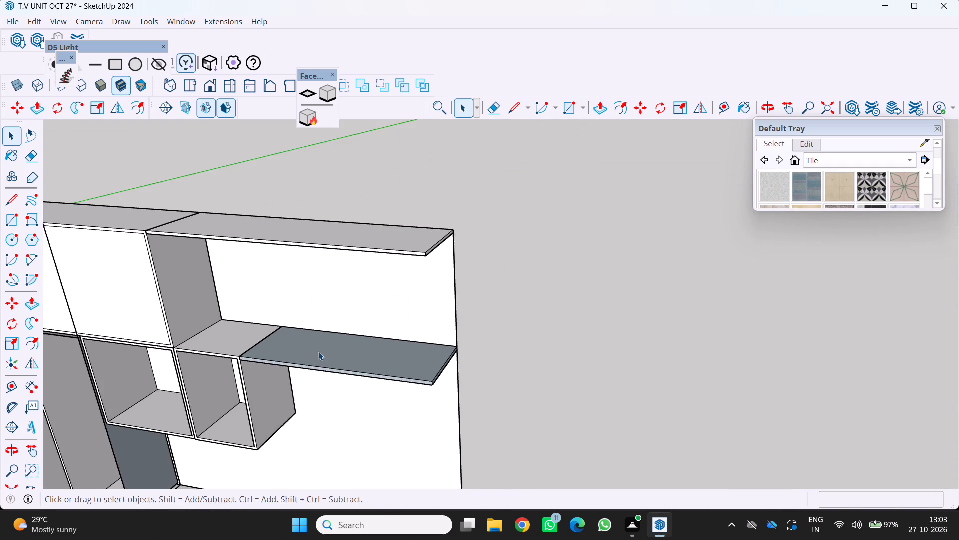
{"action": "scroll", "coordinate": [318, 352], "scroll_direction": "up", "scroll_amount": 2}
{"action": "left_click", "coordinate": [318, 353]}
{"action": "left_click", "coordinate": [318, 354]}
{"action": "left_click", "coordinate": [321, 359]}
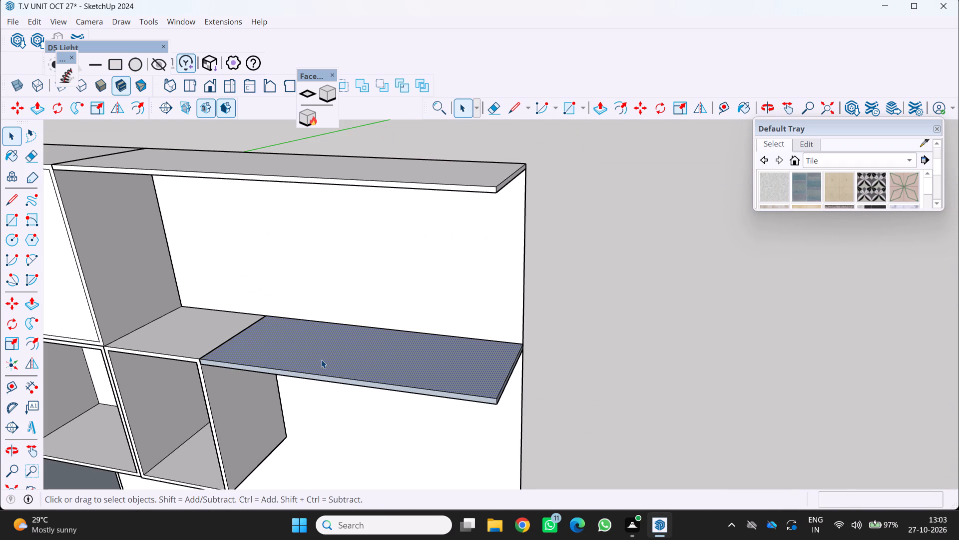
{"action": "right_click", "coordinate": [321, 360]}
{"action": "left_click", "coordinate": [374, 273]}
Reverse the front edge face of the shelf extension.
{"action": "scroll", "coordinate": [329, 366], "scroll_direction": "up", "scroll_amount": 3}
{"action": "middle_click_drag", "start_coordinate": [327, 367], "coordinate": [380, 288]}
{"action": "middle_click", "coordinate": [380, 288]}
{"action": "scroll", "coordinate": [299, 367], "scroll_direction": "up", "scroll_amount": 3}
{"action": "left_click", "coordinate": [296, 371]}
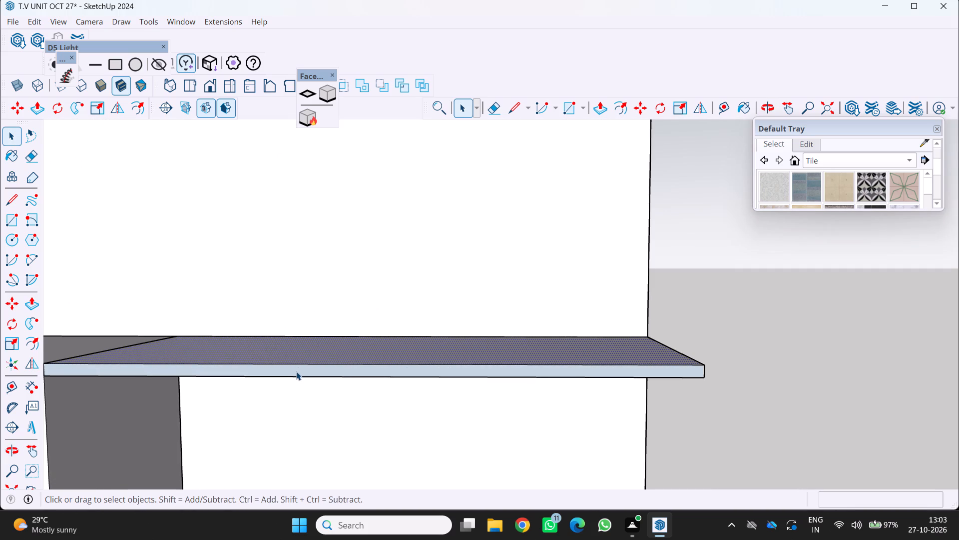
{"action": "right_click", "coordinate": [296, 372]}
{"action": "left_click", "coordinate": [343, 286]}
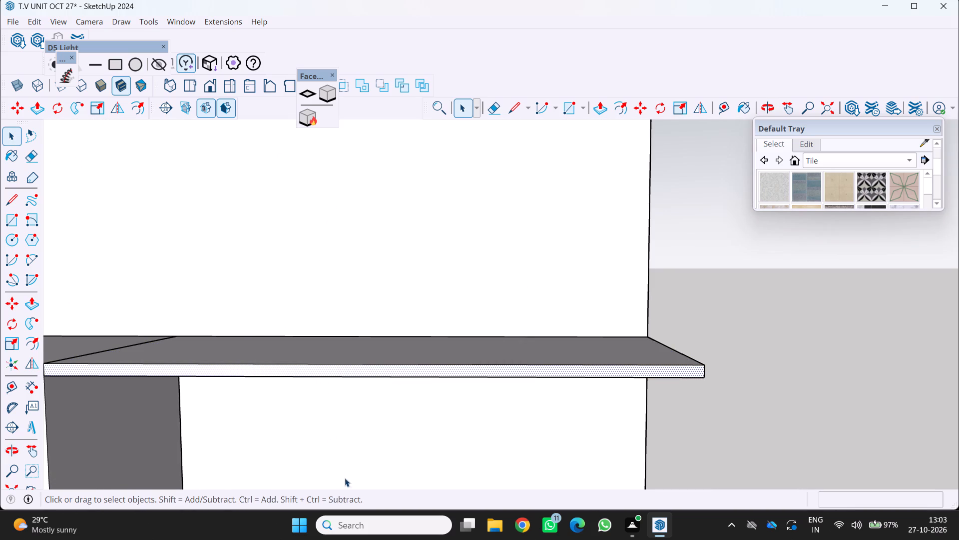
Reverse the underside face of the shelf extension.
{"action": "scroll", "coordinate": [355, 463], "scroll_direction": "down", "scroll_amount": 3}
{"action": "middle_click_drag", "start_coordinate": [355, 462], "coordinate": [384, 363]}
{"action": "scroll", "coordinate": [353, 456], "scroll_direction": "up", "scroll_amount": 1}
{"action": "middle_click", "coordinate": [384, 362]}
{"action": "left_click", "coordinate": [378, 353]}
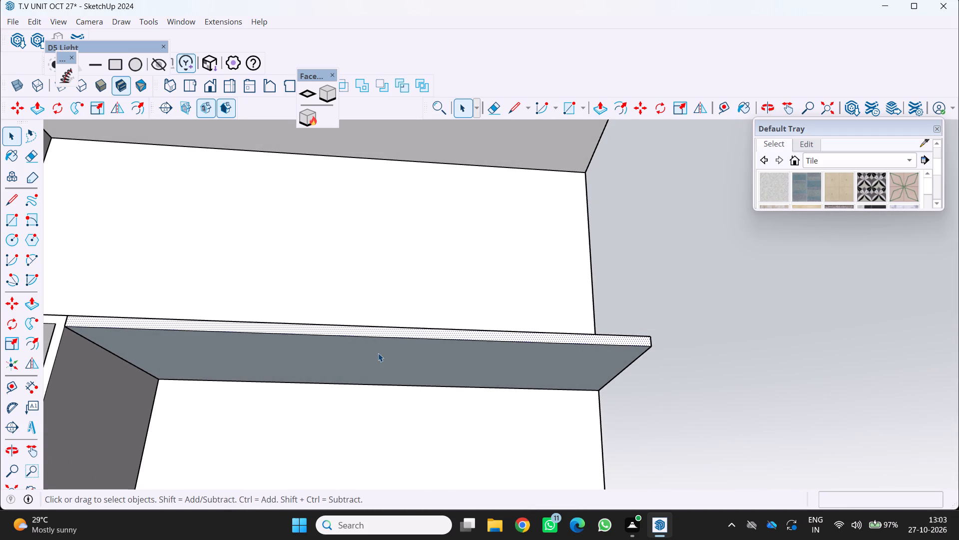
{"action": "right_click", "coordinate": [377, 353]}
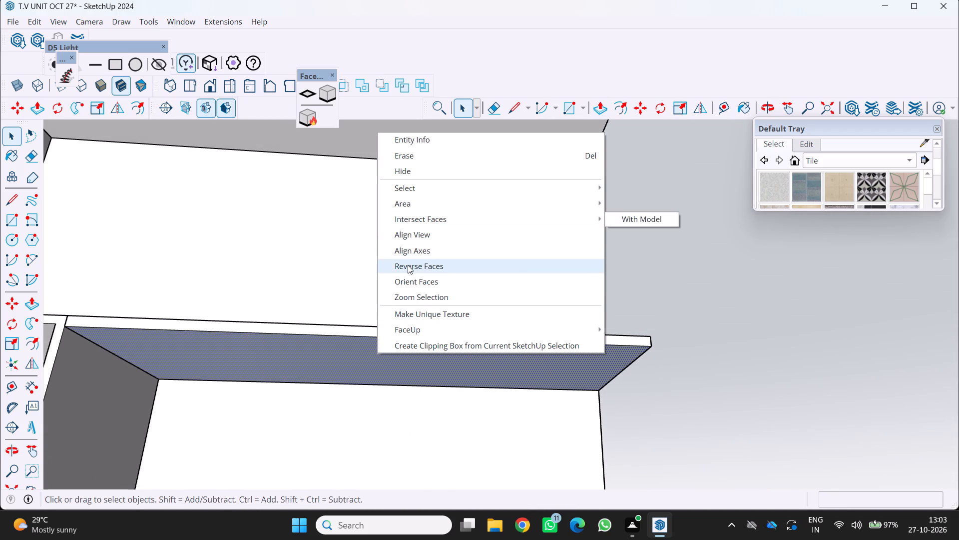
{"action": "left_click", "coordinate": [408, 265]}
Reverse the outer end face of the shelf extension.
{"action": "scroll", "coordinate": [399, 273], "scroll_direction": "down", "scroll_amount": 4}
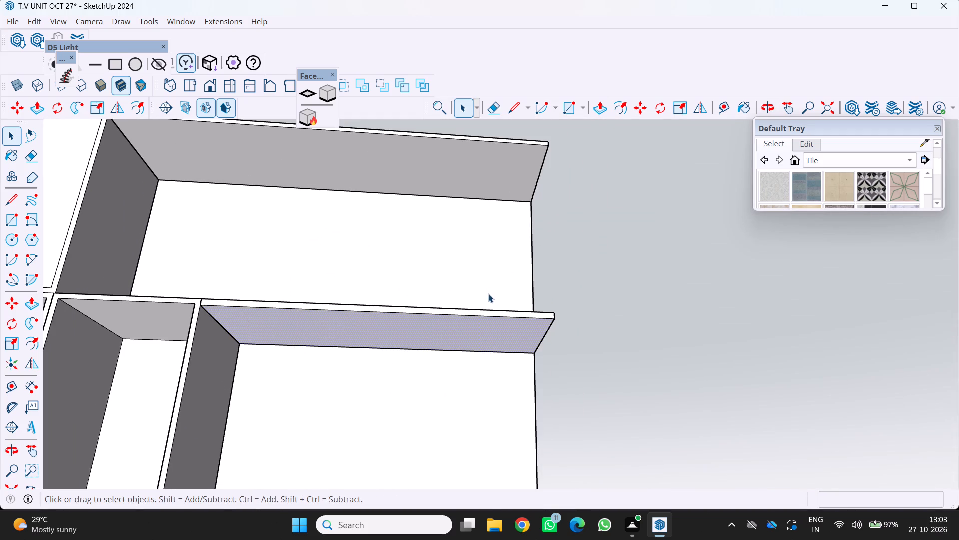
{"action": "middle_click_drag", "start_coordinate": [501, 367], "coordinate": [424, 440]}
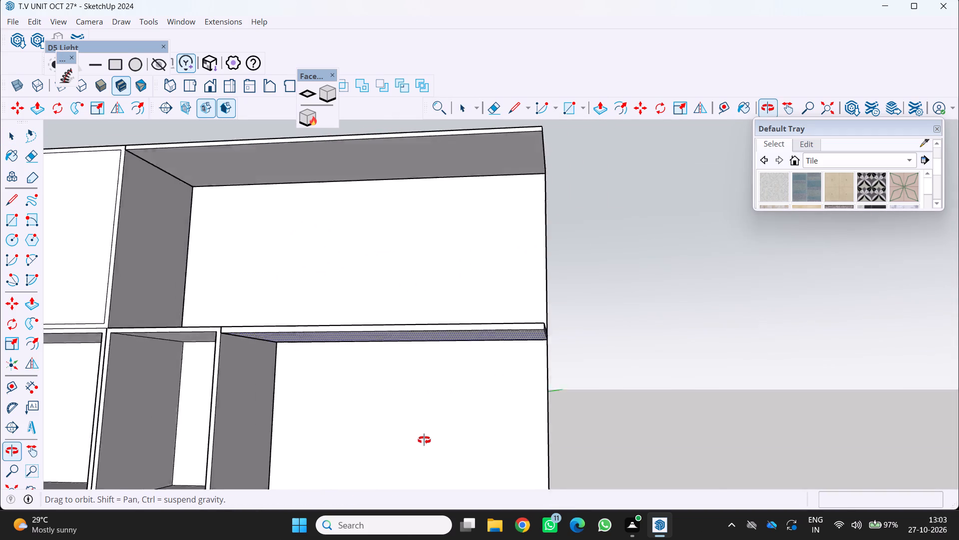
{"action": "middle_click_drag", "start_coordinate": [424, 440], "coordinate": [304, 461]}
{"action": "scroll", "coordinate": [464, 350], "scroll_direction": "up", "scroll_amount": 3}
{"action": "middle_click_drag", "start_coordinate": [494, 332], "coordinate": [430, 369]}
{"action": "scroll", "coordinate": [430, 369], "scroll_direction": "up", "scroll_amount": 1}
{"action": "middle_click", "coordinate": [429, 369]}
{"action": "scroll", "coordinate": [454, 368], "scroll_direction": "up", "scroll_amount": 3}
{"action": "left_click", "coordinate": [490, 360]}
{"action": "right_click", "coordinate": [490, 360]}
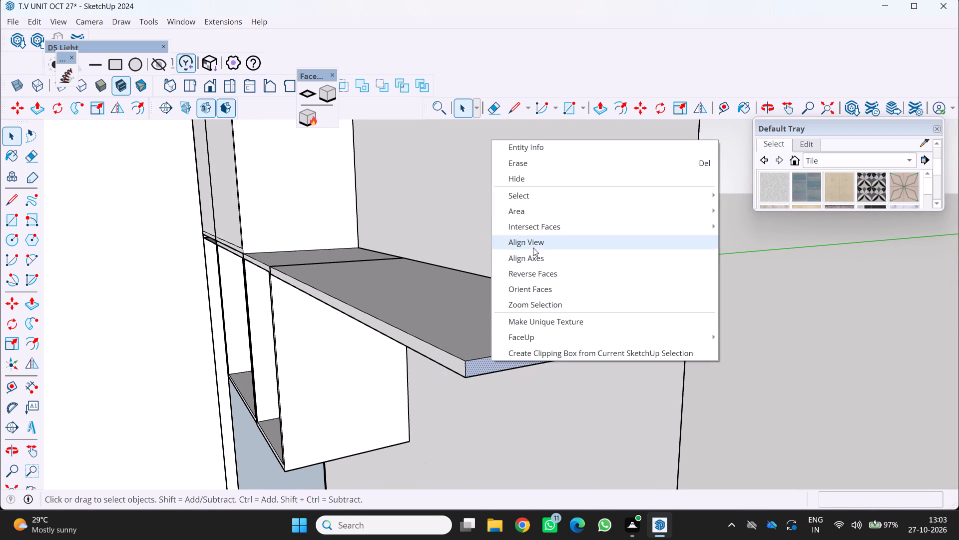
{"action": "left_click", "coordinate": [525, 274]}
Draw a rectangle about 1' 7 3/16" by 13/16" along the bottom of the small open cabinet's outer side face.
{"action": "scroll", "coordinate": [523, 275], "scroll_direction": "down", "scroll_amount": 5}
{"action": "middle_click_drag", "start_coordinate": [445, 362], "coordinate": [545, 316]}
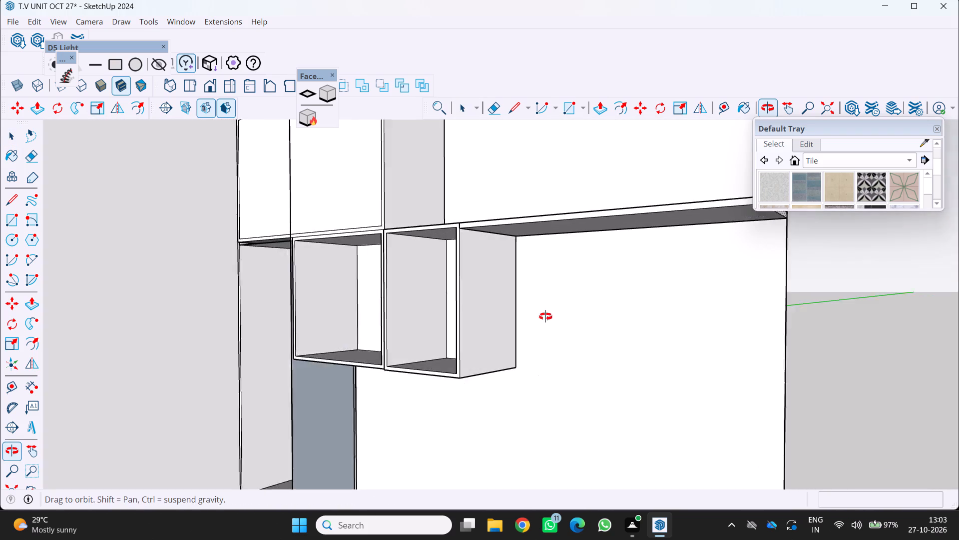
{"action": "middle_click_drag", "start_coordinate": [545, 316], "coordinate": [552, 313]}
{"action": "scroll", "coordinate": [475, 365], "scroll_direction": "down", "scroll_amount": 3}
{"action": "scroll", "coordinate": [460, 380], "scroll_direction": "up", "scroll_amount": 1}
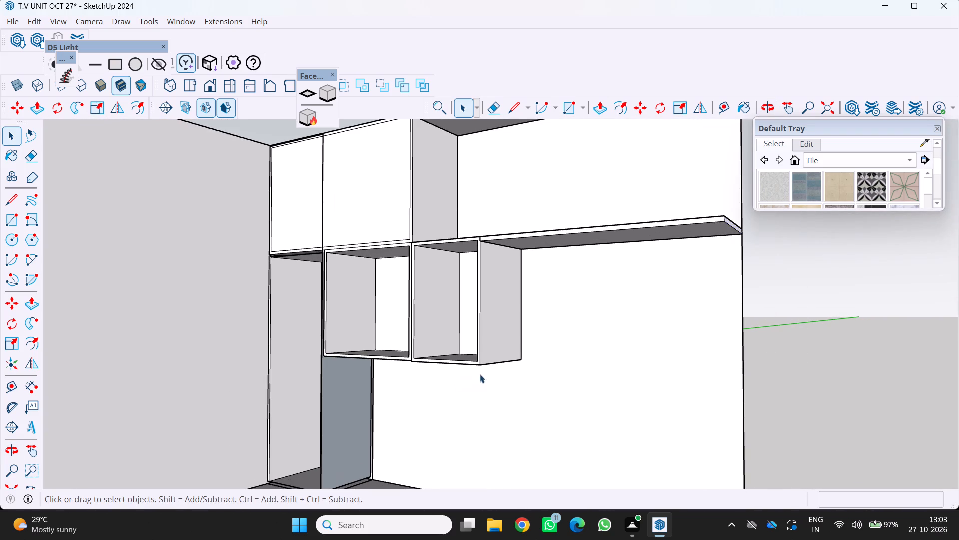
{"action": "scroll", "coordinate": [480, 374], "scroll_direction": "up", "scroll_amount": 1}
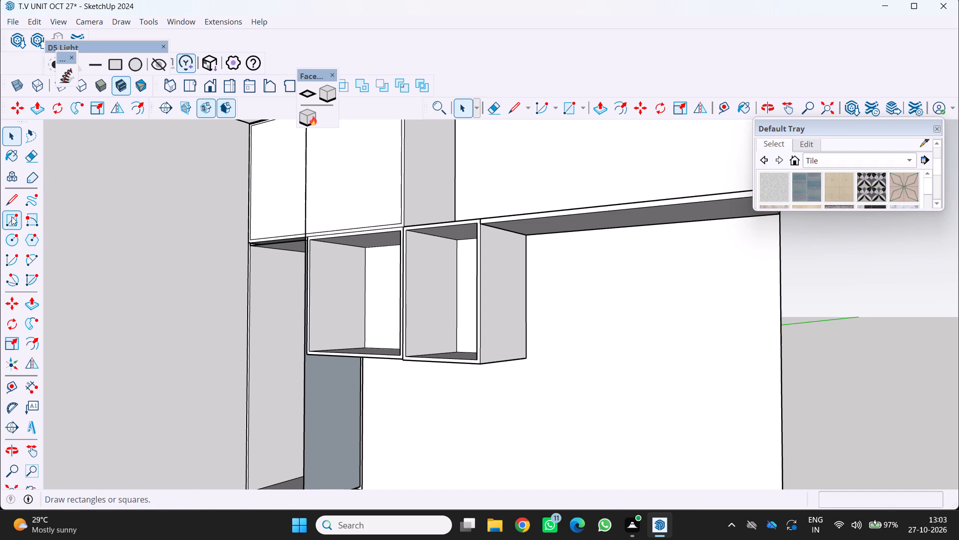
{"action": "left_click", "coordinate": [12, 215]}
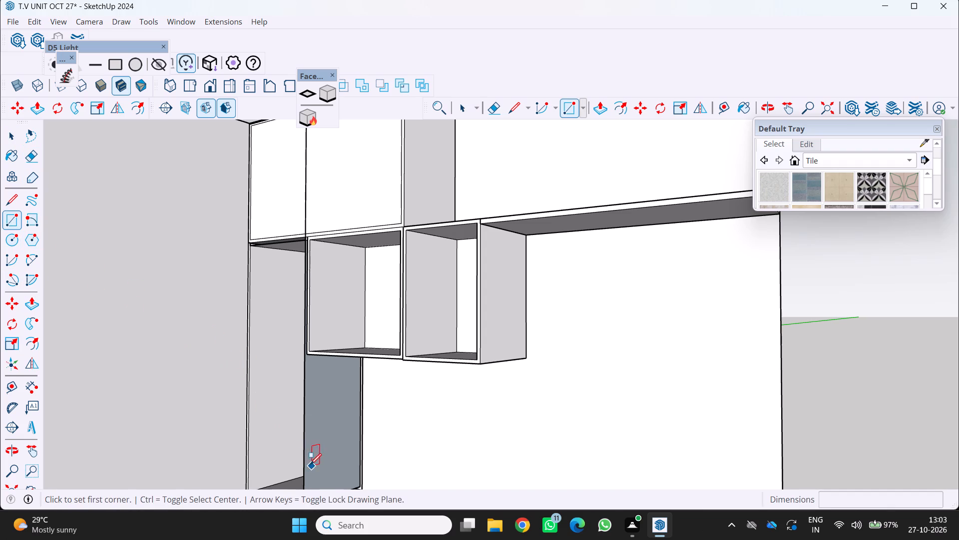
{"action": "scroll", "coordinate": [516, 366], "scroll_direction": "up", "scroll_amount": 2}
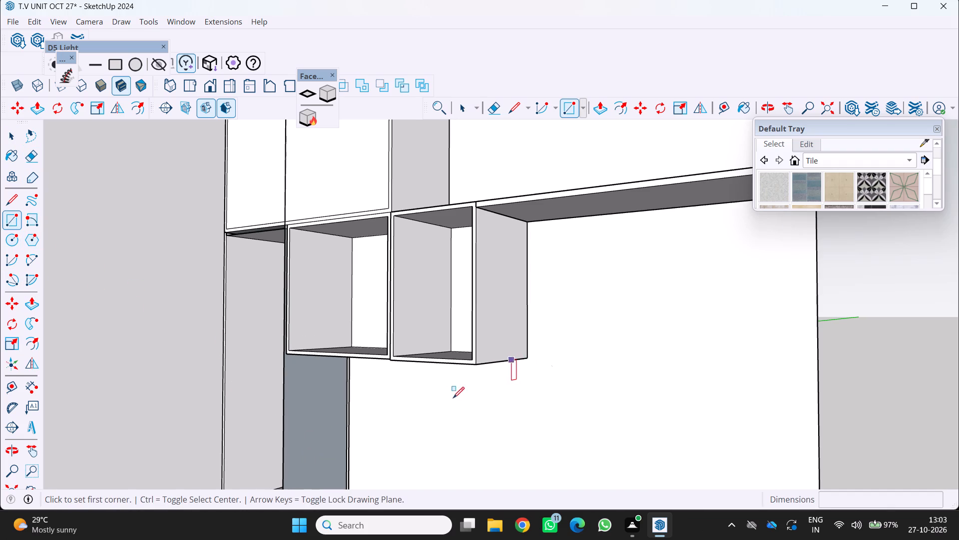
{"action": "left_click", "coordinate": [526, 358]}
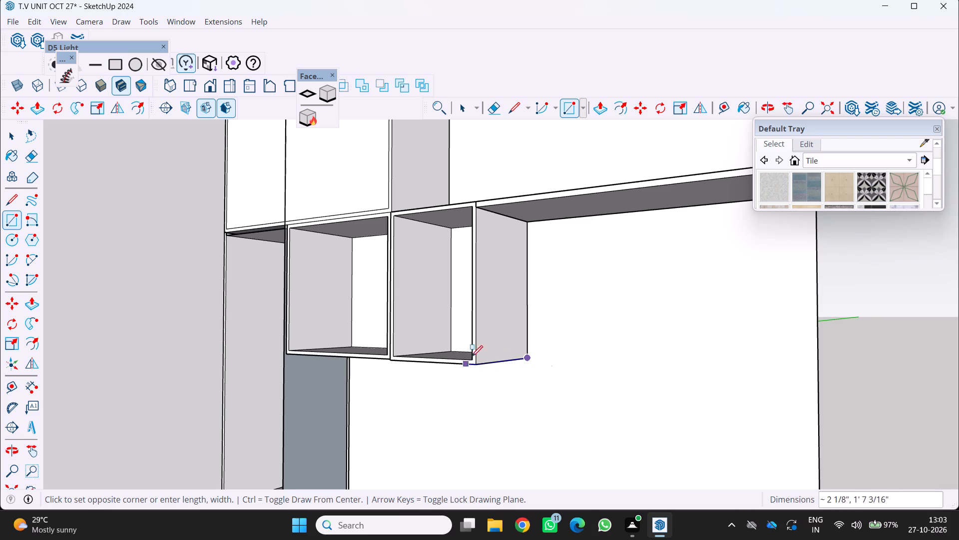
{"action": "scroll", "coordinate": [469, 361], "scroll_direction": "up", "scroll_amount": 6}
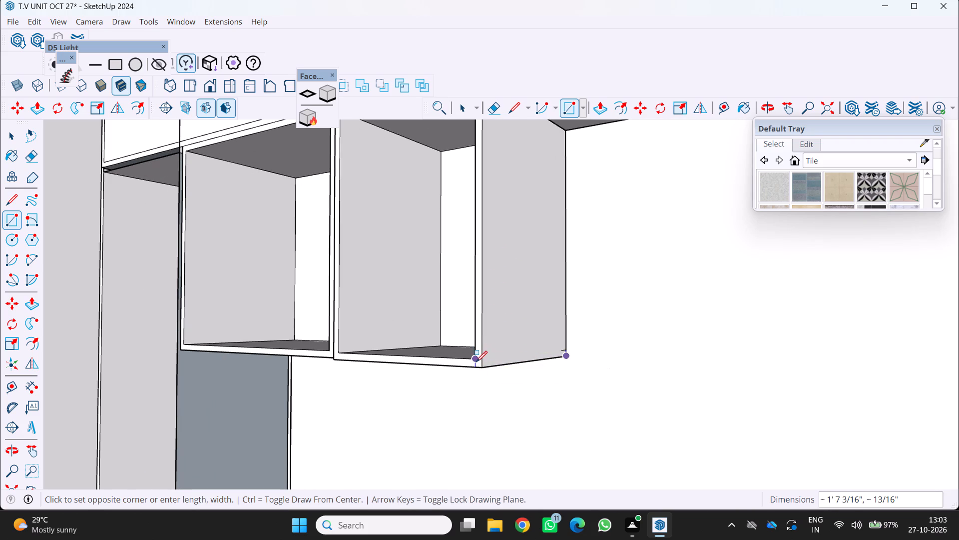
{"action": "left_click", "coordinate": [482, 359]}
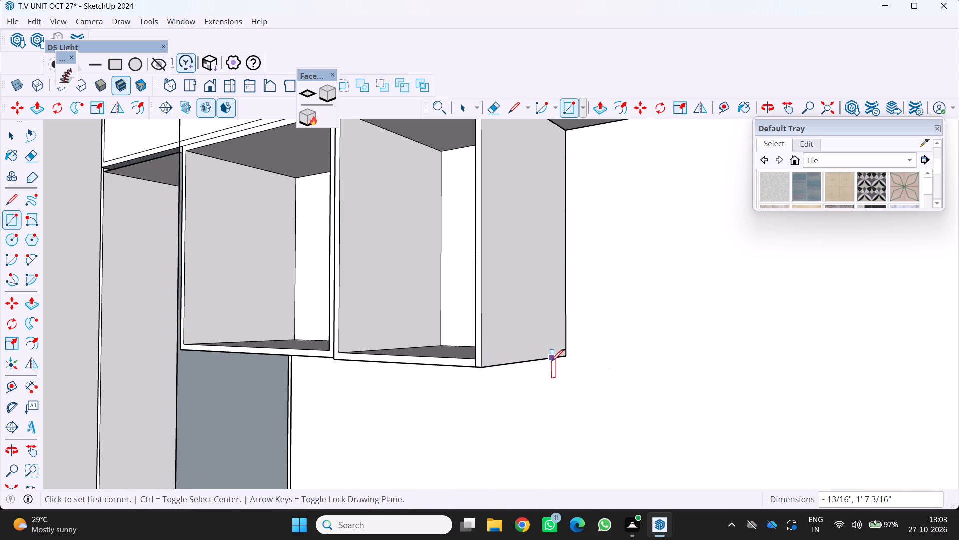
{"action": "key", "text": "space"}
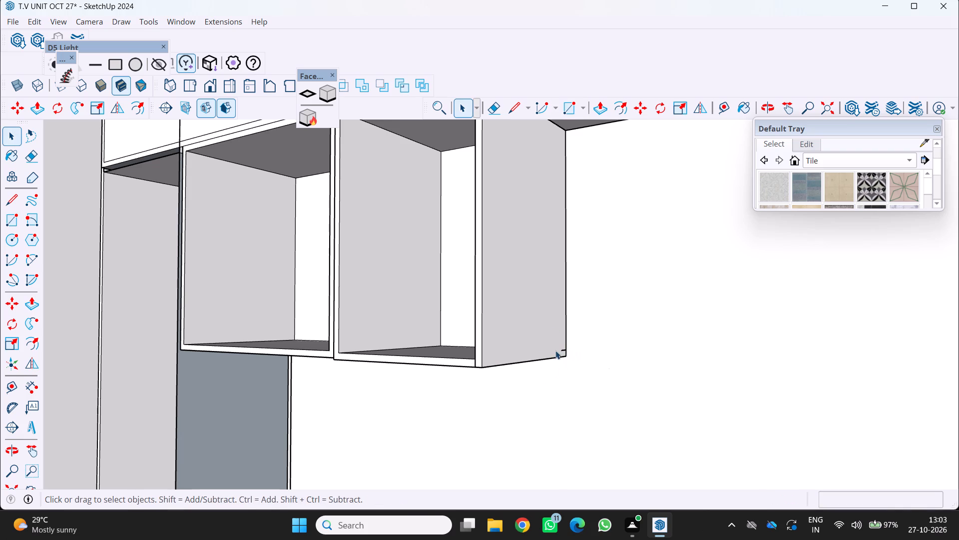
Redraw the strip rectangle, about 1' 7 3/16" by 13/16", along the bottom of the cabinet's outer side face.
{"action": "scroll", "coordinate": [555, 350], "scroll_direction": "up", "scroll_amount": 4}
{"action": "middle_click_drag", "start_coordinate": [549, 353], "coordinate": [495, 384]}
{"action": "scroll", "coordinate": [556, 358], "scroll_direction": "up", "scroll_amount": 3}
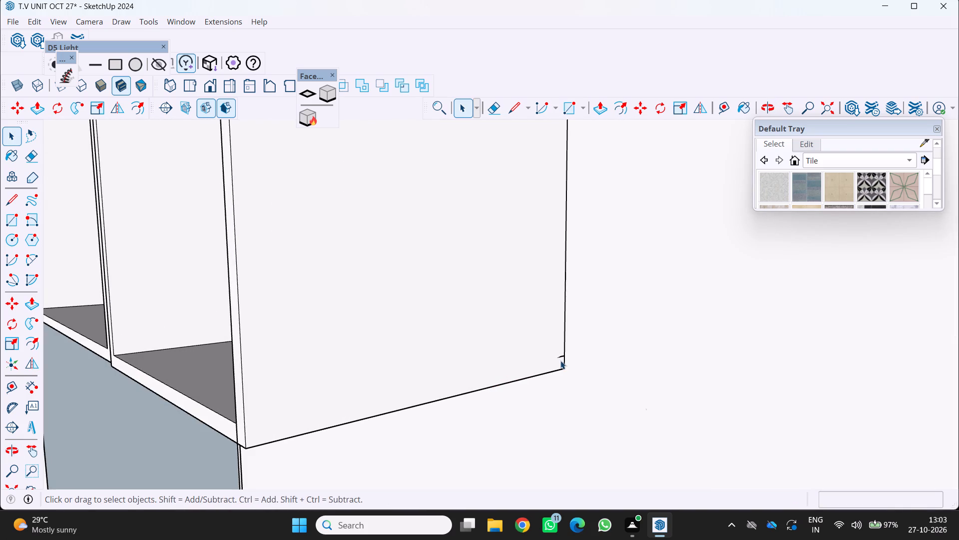
{"action": "left_click", "coordinate": [560, 360]}
{"action": "left_click", "coordinate": [557, 364]}
{"action": "key", "text": "space"}
{"action": "scroll", "coordinate": [522, 377], "scroll_direction": "down", "scroll_amount": 3}
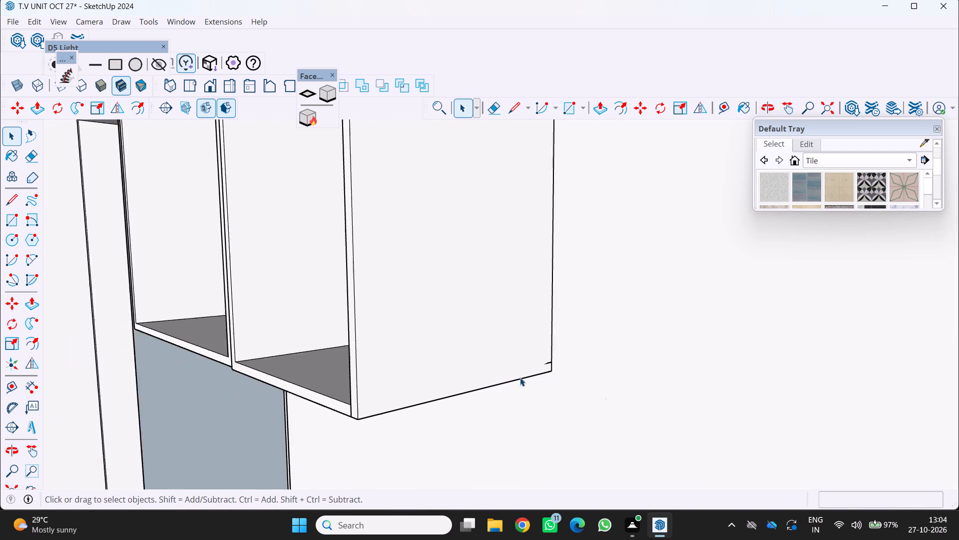
{"action": "scroll", "coordinate": [520, 377], "scroll_direction": "down", "scroll_amount": 2}
{"action": "key", "text": "space"}
{"action": "left_click", "coordinate": [505, 403]}
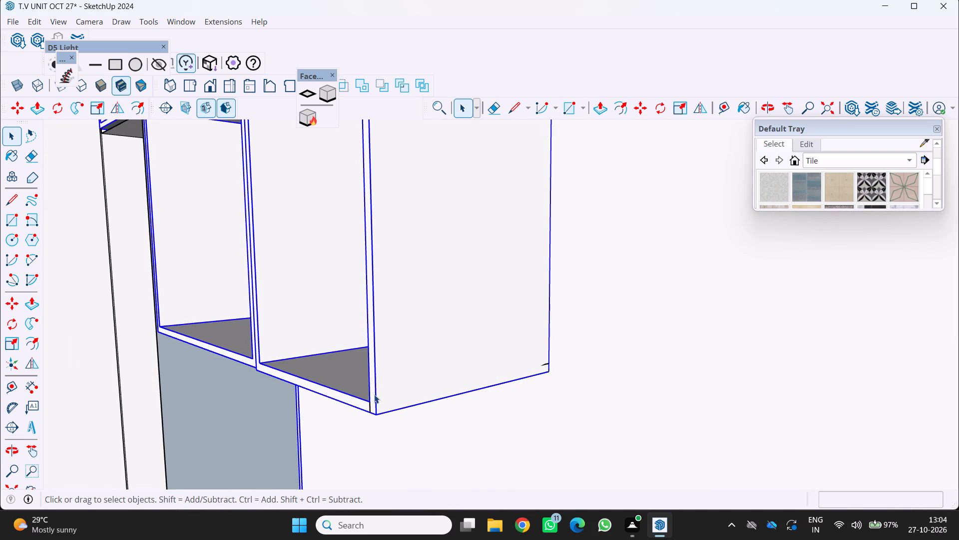
{"action": "key", "text": "r"}
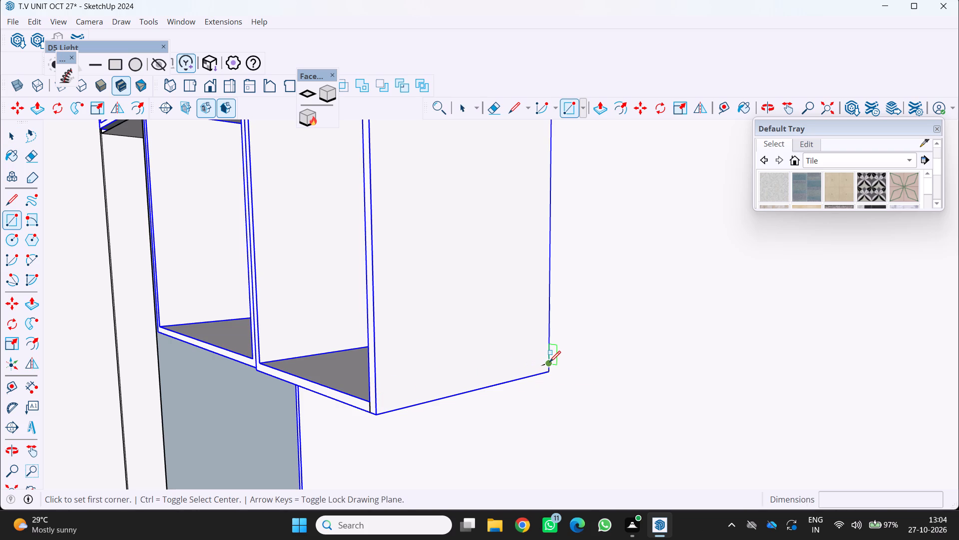
{"action": "left_click", "coordinate": [549, 362]}
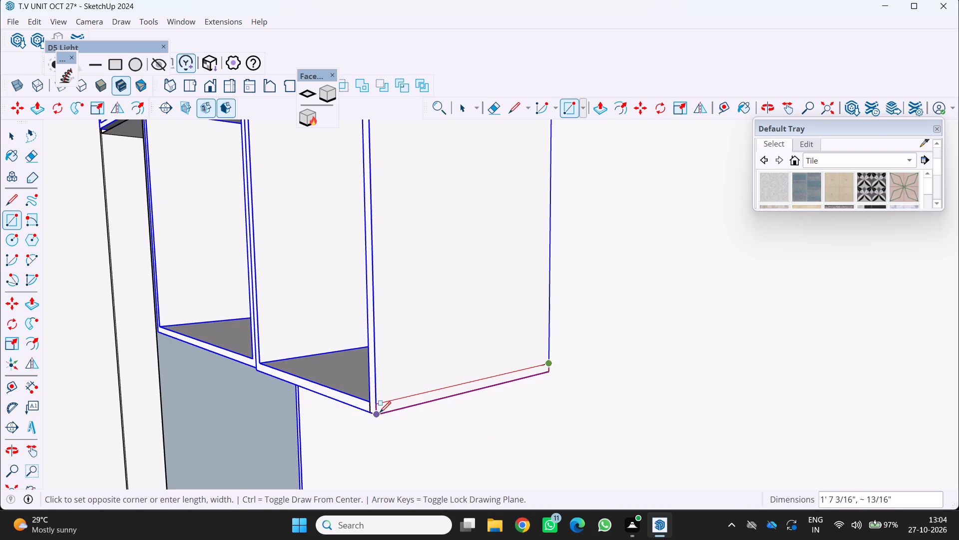
{"action": "left_click", "coordinate": [378, 412]}
Pull the bottom strip face out about 1' 7 5/16" along the back wall to start a lower shelf.
{"action": "key", "text": "p"}
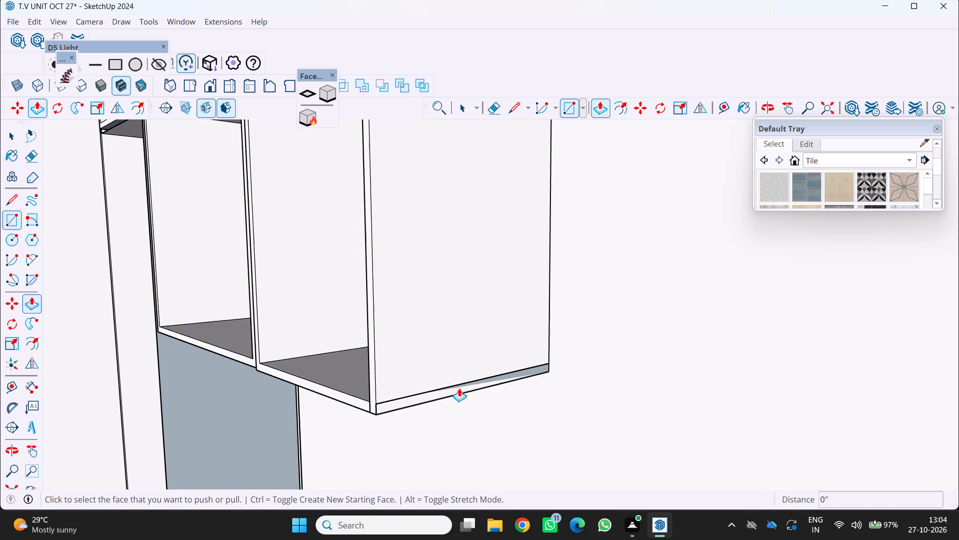
{"action": "left_click_drag", "start_coordinate": [449, 388], "coordinate": [673, 433]}
{"action": "scroll", "coordinate": [662, 428], "scroll_direction": "down", "scroll_amount": 18}
{"action": "middle_click_drag", "start_coordinate": [646, 420], "coordinate": [676, 386]}
{"action": "scroll", "coordinate": [760, 404], "scroll_direction": "up", "scroll_amount": 2}
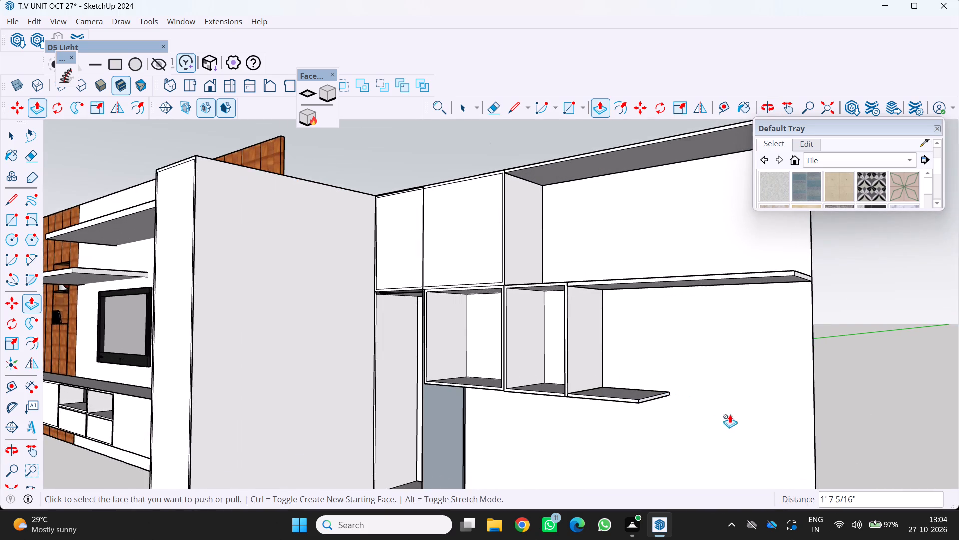
Extend the lower shelf's end face about 1' 1 15/16" further along the back wall.
{"action": "scroll", "coordinate": [730, 414], "scroll_direction": "up", "scroll_amount": 3}
{"action": "scroll", "coordinate": [678, 423], "scroll_direction": "up", "scroll_amount": 5}
{"action": "scroll", "coordinate": [612, 381], "scroll_direction": "up", "scroll_amount": 5}
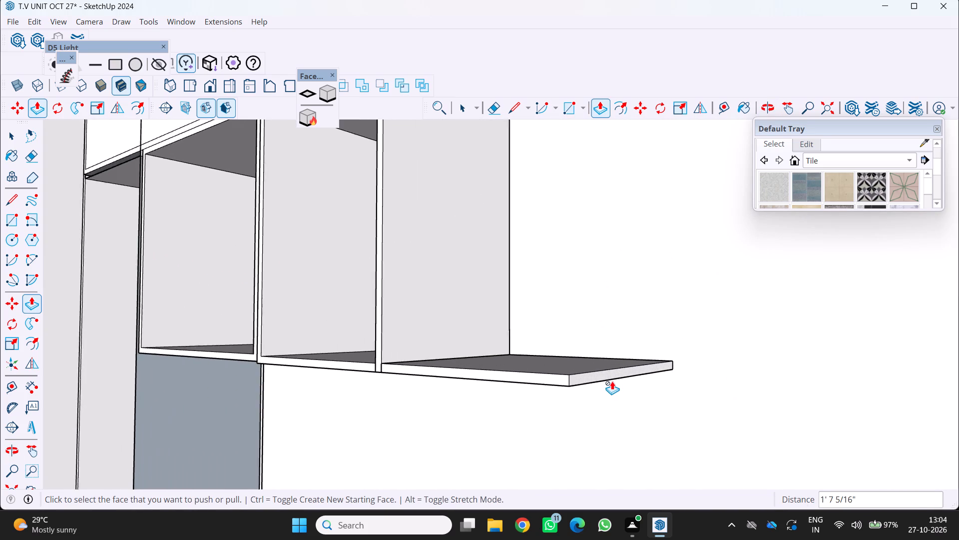
{"action": "scroll", "coordinate": [612, 381], "scroll_direction": "up", "scroll_amount": 3}
{"action": "left_click_drag", "start_coordinate": [564, 376], "coordinate": [924, 384]}
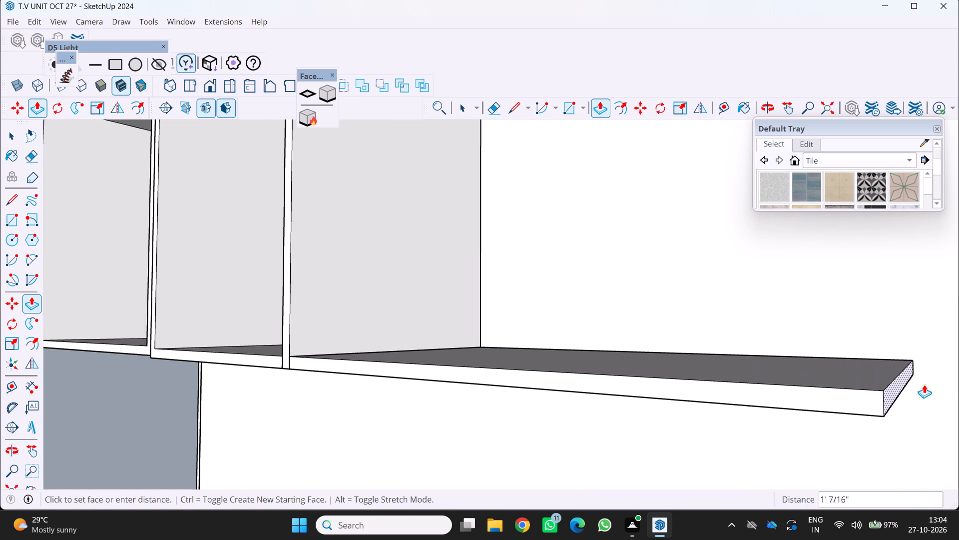
{"action": "left_click_drag", "start_coordinate": [924, 384], "coordinate": [944, 382]}
Pull the lower shelf's end face another 1' 7 5/8" or so towards the back wall's outer edge.
{"action": "scroll", "coordinate": [936, 378], "scroll_direction": "down", "scroll_amount": 12}
{"action": "scroll", "coordinate": [911, 377], "scroll_direction": "down", "scroll_amount": 13}
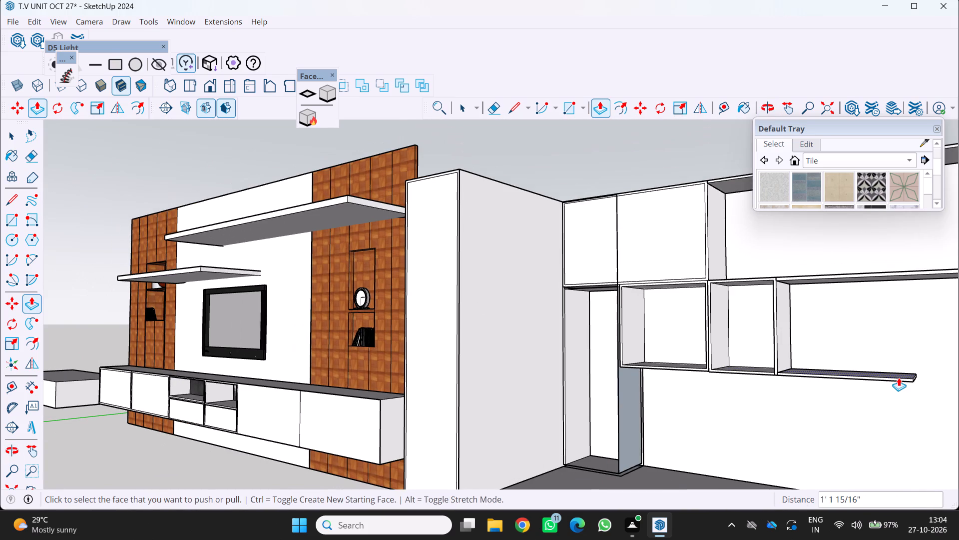
{"action": "middle_click_drag", "start_coordinate": [896, 378], "coordinate": [602, 392], "text": "shift"}
{"action": "scroll", "coordinate": [639, 394], "scroll_direction": "up", "scroll_amount": 3}
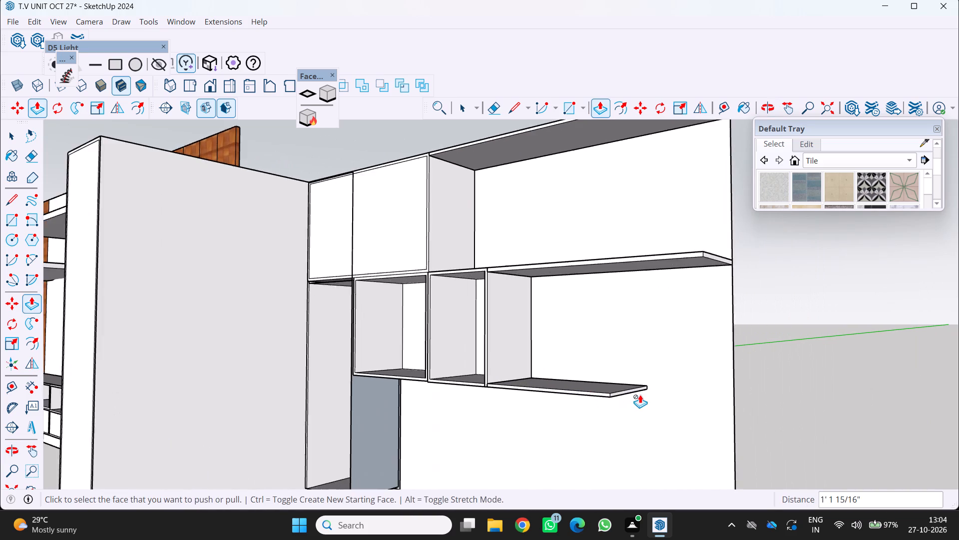
{"action": "scroll", "coordinate": [640, 394], "scroll_direction": "up", "scroll_amount": 3}
{"action": "middle_click_drag", "start_coordinate": [643, 394], "coordinate": [601, 384]}
{"action": "scroll", "coordinate": [560, 387], "scroll_direction": "up", "scroll_amount": 7}
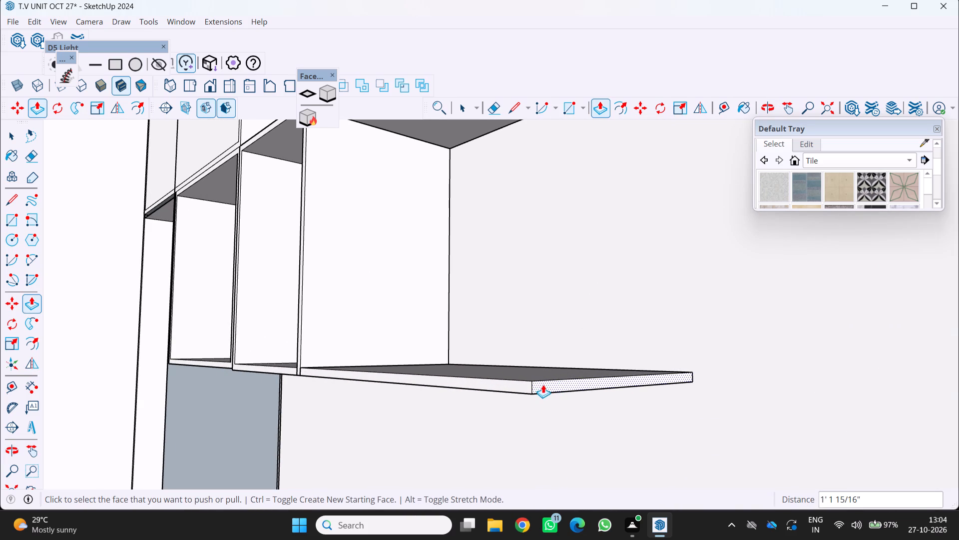
{"action": "left_click_drag", "start_coordinate": [543, 382], "coordinate": [920, 383]}
Extend the lower shelf's end face about 5/16" to line up with the back wall's outer edge.
{"action": "scroll", "coordinate": [914, 381], "scroll_direction": "down", "scroll_amount": 12}
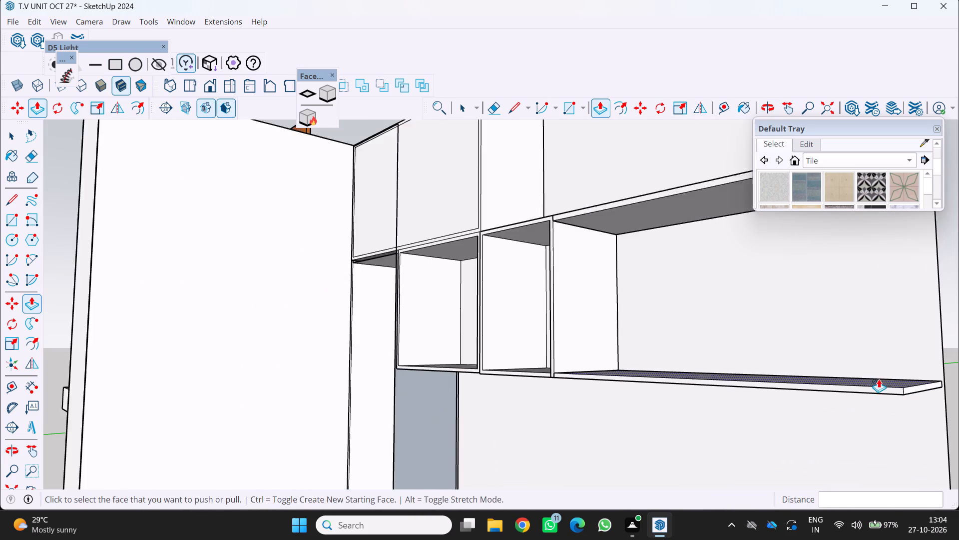
{"action": "scroll", "coordinate": [879, 379], "scroll_direction": "down", "scroll_amount": 6}
{"action": "middle_click_drag", "start_coordinate": [875, 384], "coordinate": [761, 378]}
{"action": "scroll", "coordinate": [748, 378], "scroll_direction": "down", "scroll_amount": 4}
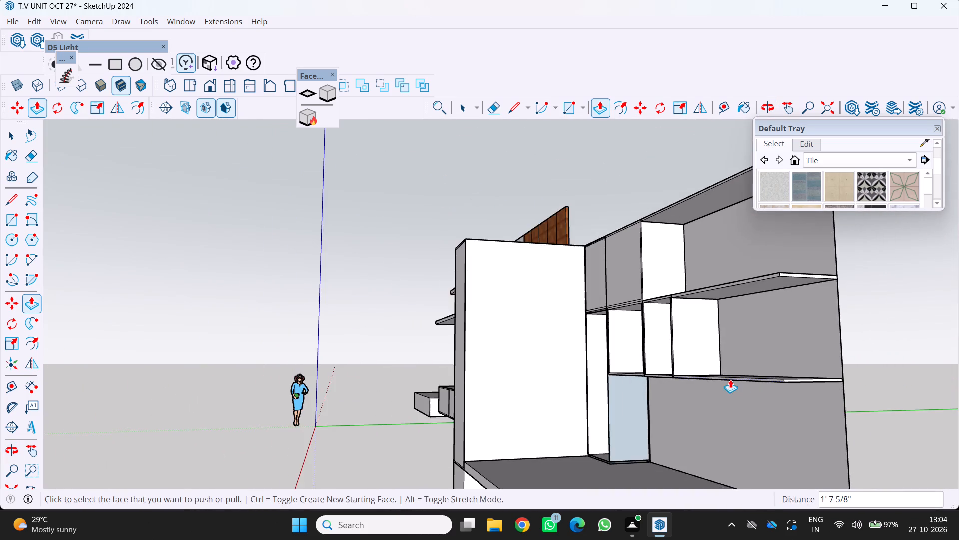
{"action": "scroll", "coordinate": [827, 383], "scroll_direction": "up", "scroll_amount": 5}
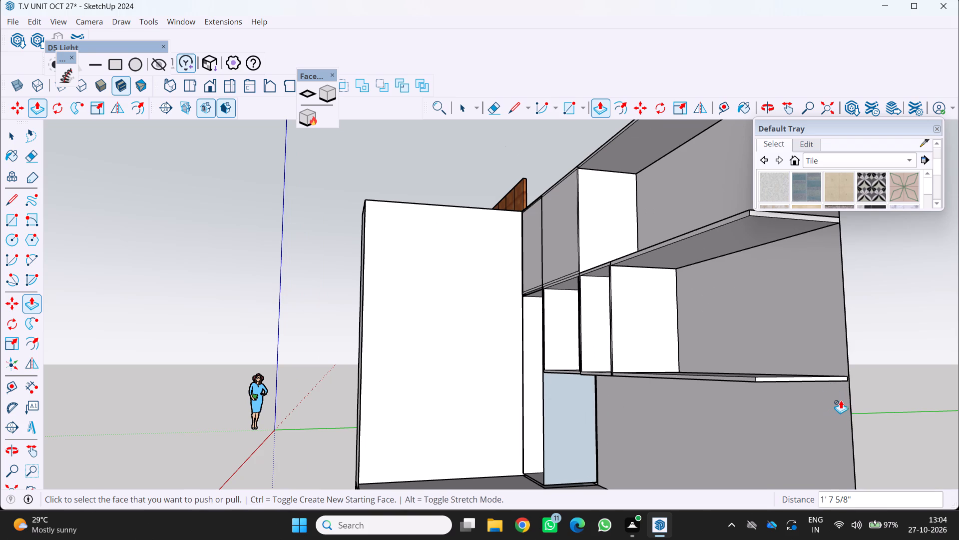
{"action": "scroll", "coordinate": [837, 385], "scroll_direction": "down", "scroll_amount": 3}
{"action": "scroll", "coordinate": [835, 386], "scroll_direction": "up", "scroll_amount": 1}
{"action": "middle_click_drag", "start_coordinate": [835, 386], "coordinate": [770, 423]}
{"action": "middle_click", "coordinate": [768, 424]}
{"action": "scroll", "coordinate": [760, 427], "scroll_direction": "up", "scroll_amount": 4}
{"action": "middle_click_drag", "start_coordinate": [760, 432], "coordinate": [773, 392]}
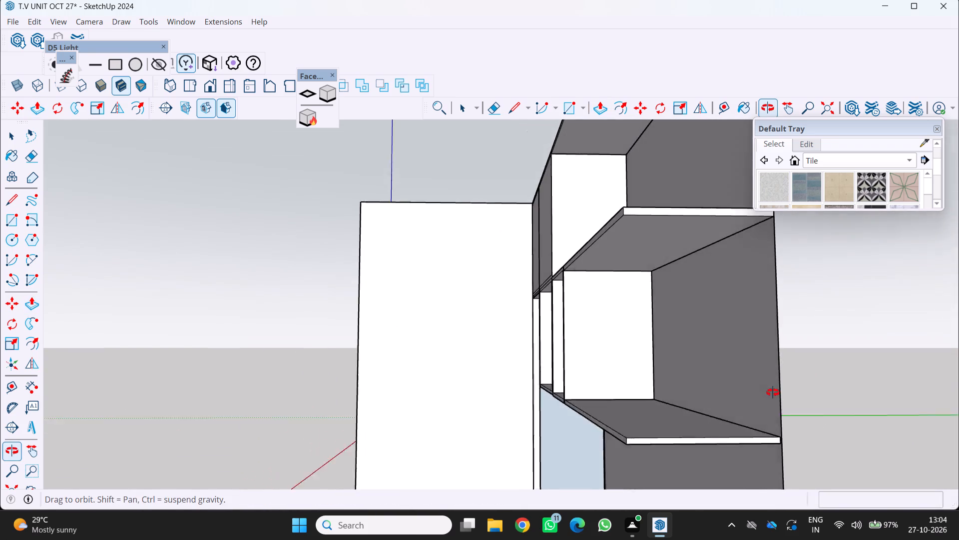
{"action": "middle_click_drag", "start_coordinate": [773, 392], "coordinate": [773, 391]}
{"action": "scroll", "coordinate": [781, 422], "scroll_direction": "up", "scroll_amount": 16}
{"action": "left_click_drag", "start_coordinate": [753, 425], "coordinate": [808, 375]}
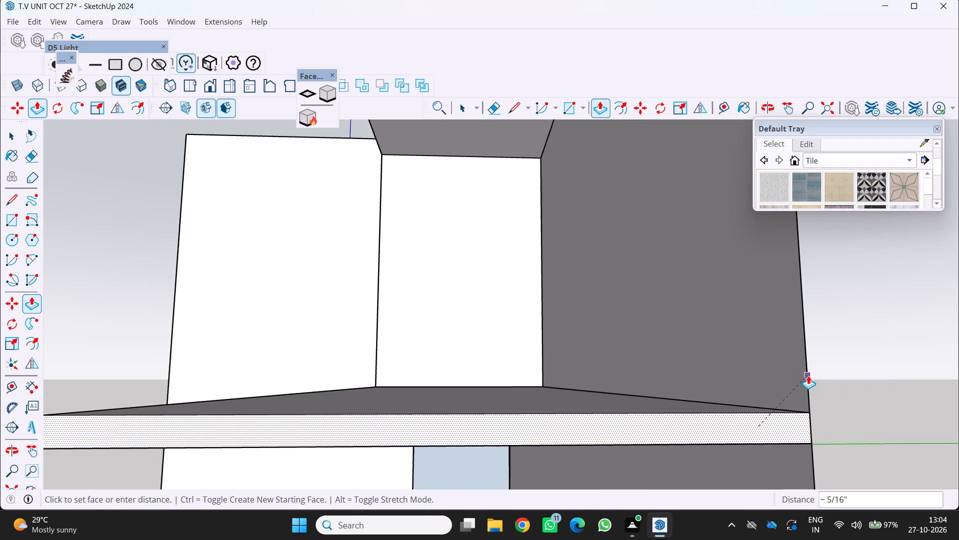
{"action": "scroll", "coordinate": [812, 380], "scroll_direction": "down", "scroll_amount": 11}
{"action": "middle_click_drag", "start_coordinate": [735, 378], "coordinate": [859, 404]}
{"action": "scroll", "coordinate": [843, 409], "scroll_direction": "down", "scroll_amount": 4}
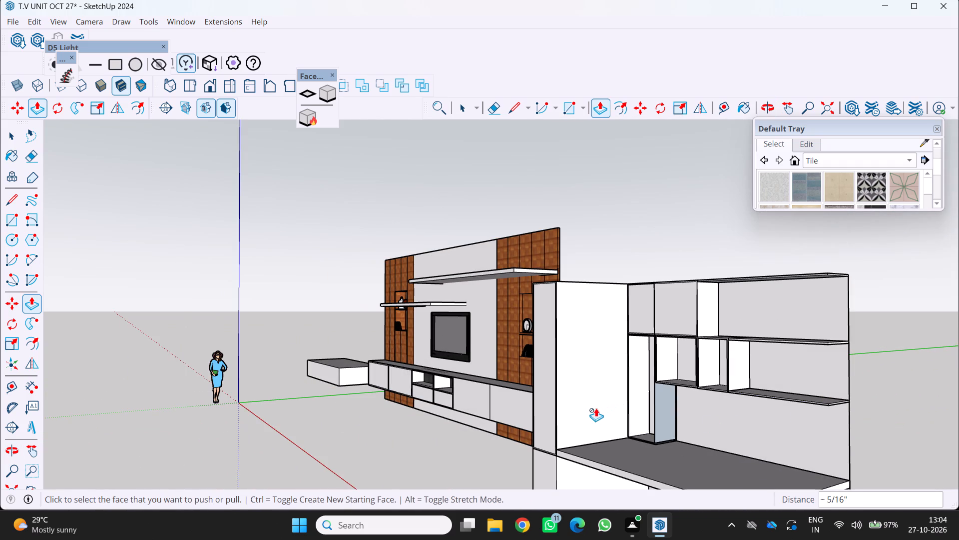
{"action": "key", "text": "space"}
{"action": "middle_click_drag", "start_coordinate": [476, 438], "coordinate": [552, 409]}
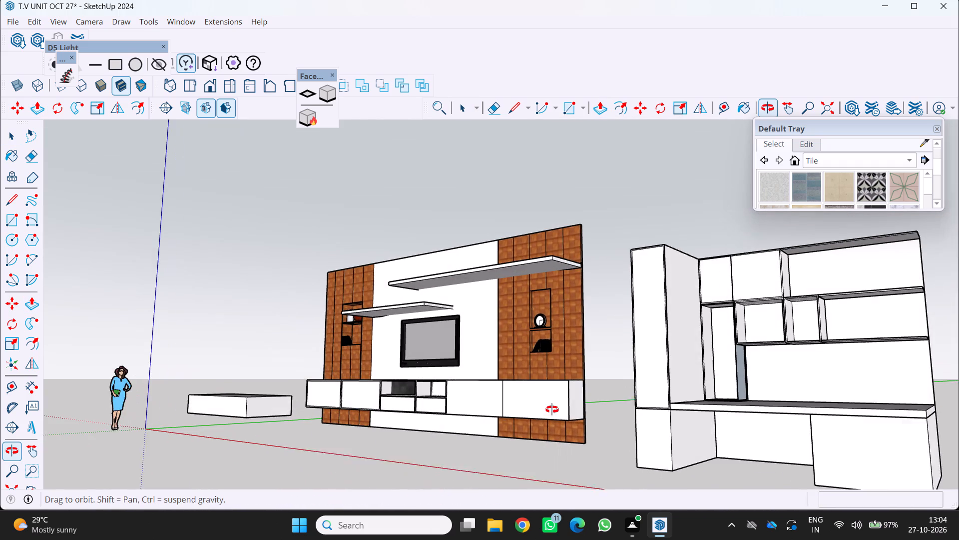
Examine the TV unit and the wall cabinet unit from several angles.
{"action": "middle_click_drag", "start_coordinate": [552, 409], "coordinate": [553, 409]}
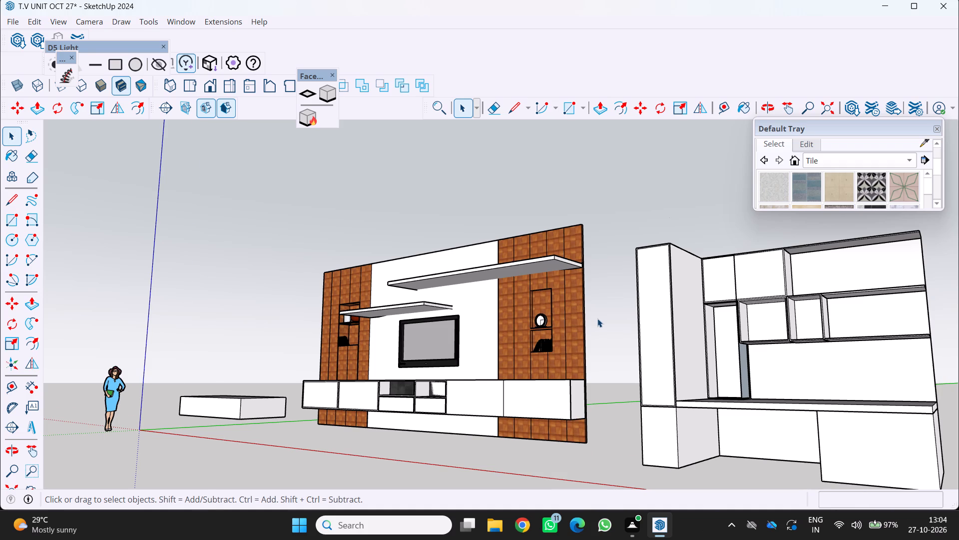
{"action": "scroll", "coordinate": [597, 318], "scroll_direction": "down", "scroll_amount": 2}
{"action": "middle_click_drag", "start_coordinate": [589, 319], "coordinate": [585, 376]}
{"action": "middle_click", "coordinate": [583, 377]}
{"action": "scroll", "coordinate": [515, 378], "scroll_direction": "down", "scroll_amount": 3}
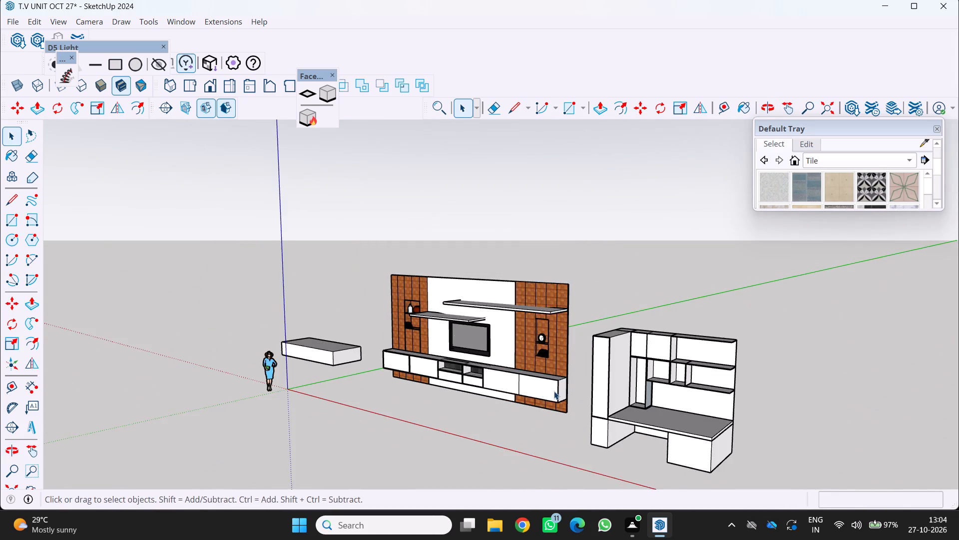
{"action": "middle_click_drag", "start_coordinate": [554, 391], "coordinate": [706, 365]}
{"action": "scroll", "coordinate": [671, 403], "scroll_direction": "up", "scroll_amount": 4}
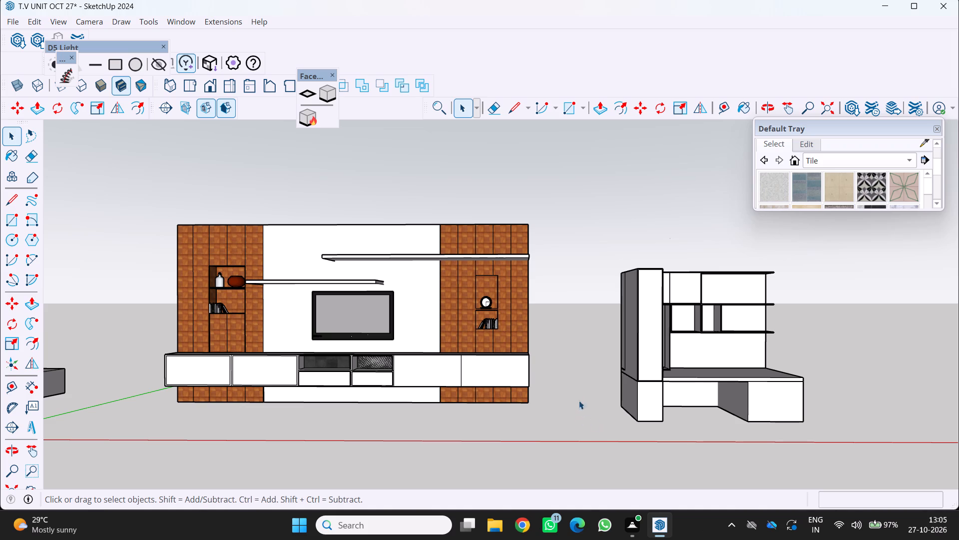
{"action": "middle_click_drag", "start_coordinate": [573, 395], "coordinate": [460, 375]}
{"action": "scroll", "coordinate": [571, 406], "scroll_direction": "up", "scroll_amount": 3}
{"action": "middle_click_drag", "start_coordinate": [575, 393], "coordinate": [587, 400]}
{"action": "scroll", "coordinate": [577, 393], "scroll_direction": "up", "scroll_amount": 1}
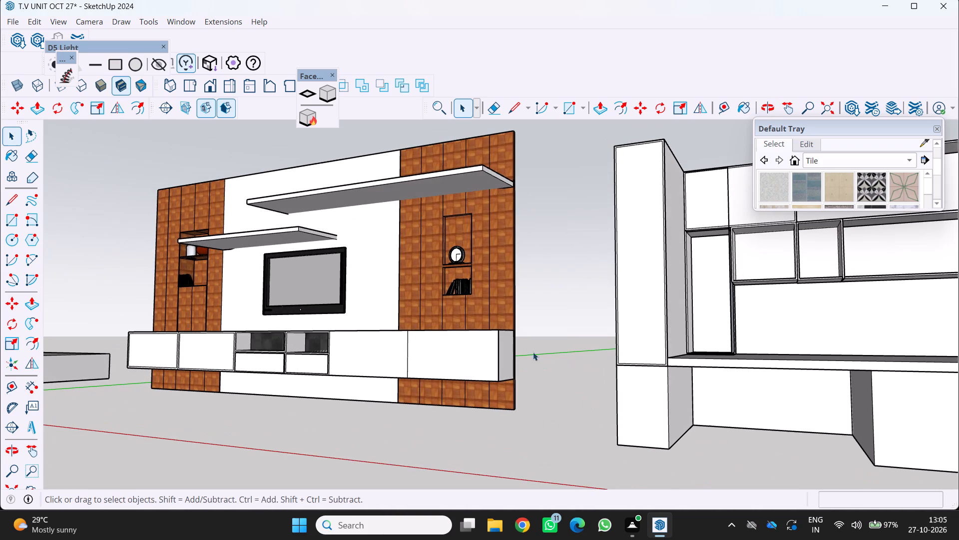
Draw a rectangle about 2' 10 7/16" by 1' 11 1/8" on the tall cabinet's lower front, leaving a thin strip at the floor.
{"action": "left_click", "coordinate": [640, 392]}
{"action": "triple_click", "coordinate": [639, 393]}
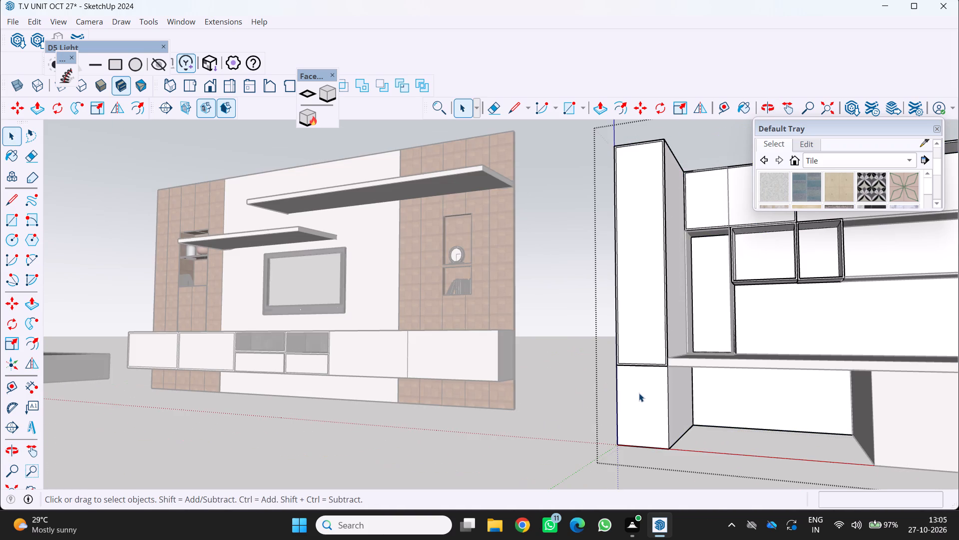
{"action": "left_click", "coordinate": [639, 393]}
{"action": "left_click", "coordinate": [639, 393]}
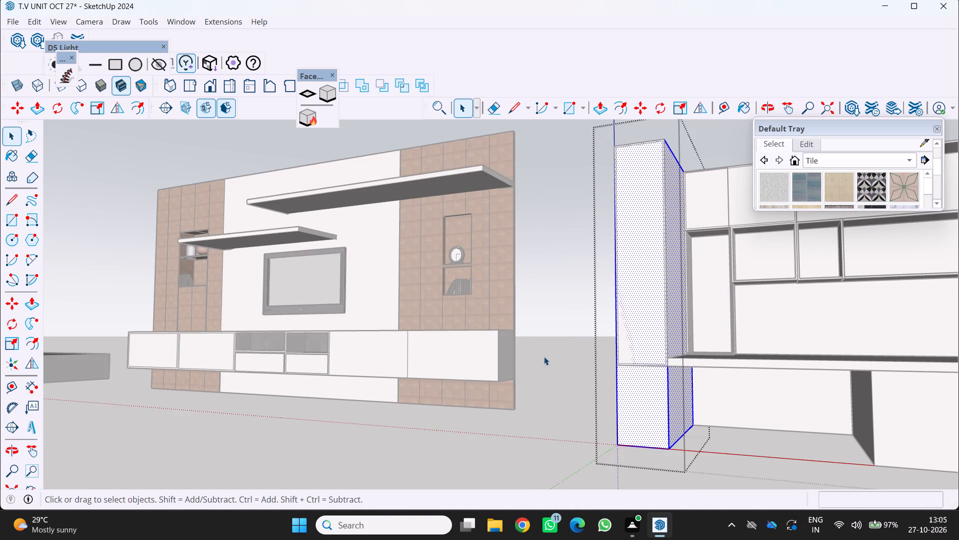
{"action": "left_click", "coordinate": [11, 218]}
{"action": "scroll", "coordinate": [591, 368], "scroll_direction": "up", "scroll_amount": 4}
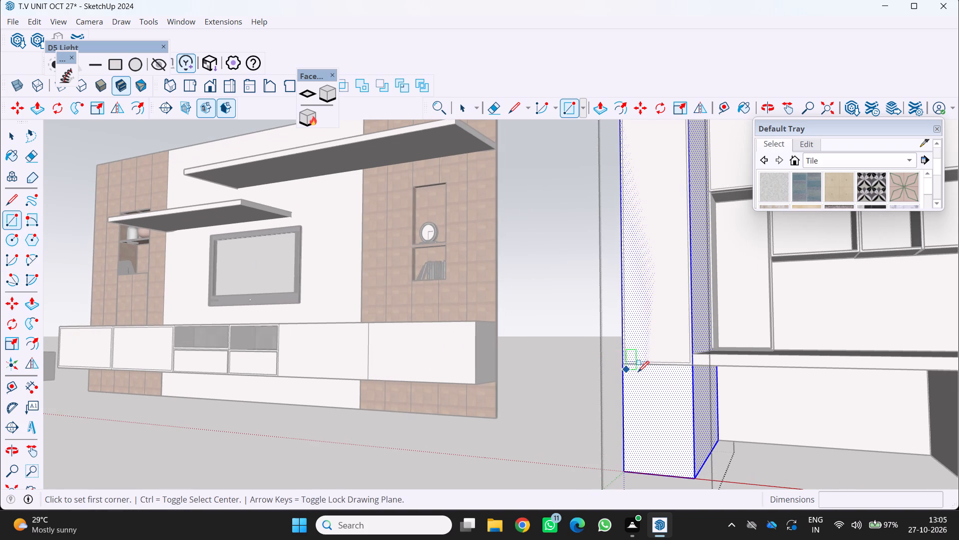
{"action": "left_click", "coordinate": [624, 366]}
{"action": "scroll", "coordinate": [712, 490], "scroll_direction": "up", "scroll_amount": 4}
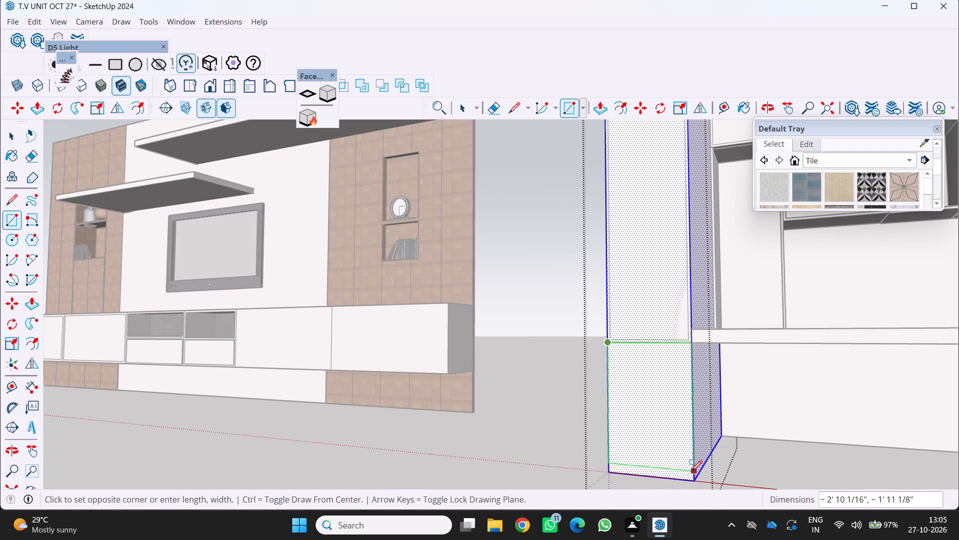
{"action": "left_click", "coordinate": [691, 472]}
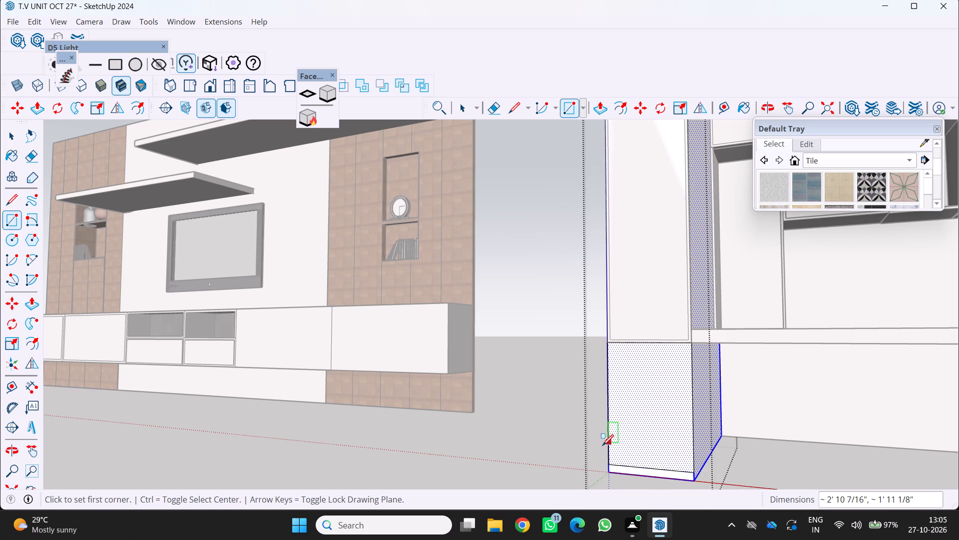
{"action": "key", "text": "space"}
Push the strip at the foot of the tall cabinet inward about 4 3/4" as a recessed skirting, and leave the cabinet's group.
{"action": "scroll", "coordinate": [648, 483], "scroll_direction": "up", "scroll_amount": 3}
{"action": "left_click", "coordinate": [648, 461]}
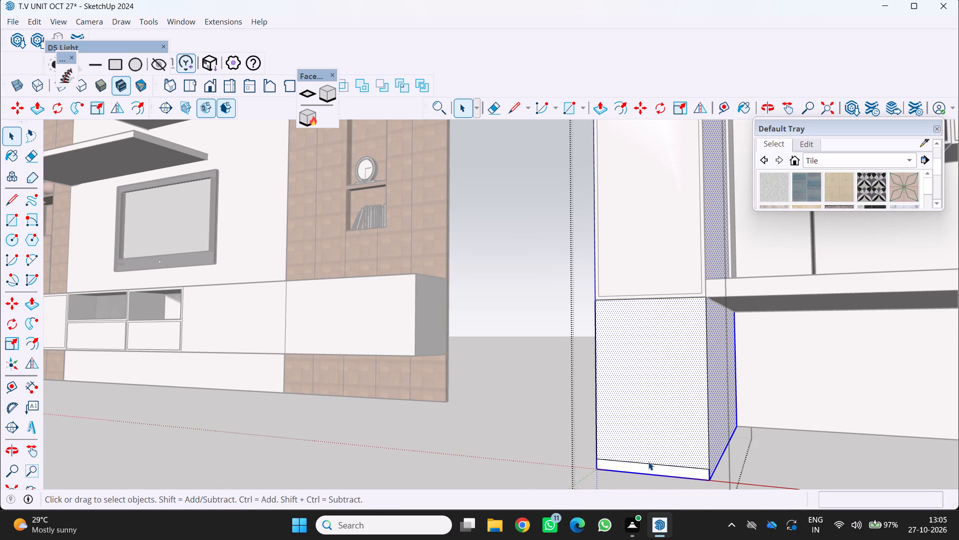
{"action": "double_click", "coordinate": [652, 466]}
{"action": "double_click", "coordinate": [652, 466]}
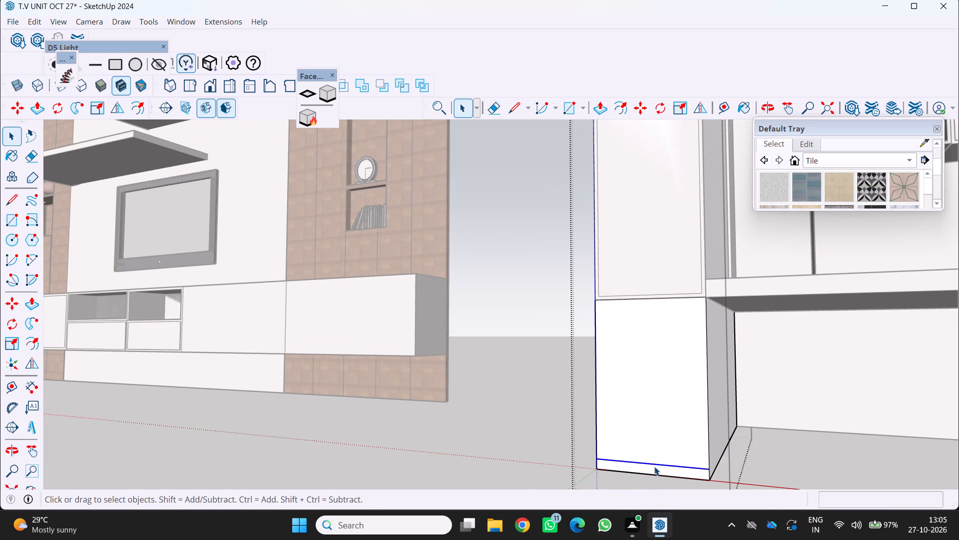
{"action": "left_click", "coordinate": [654, 466]}
{"action": "triple_click", "coordinate": [655, 466]}
{"action": "scroll", "coordinate": [656, 468], "scroll_direction": "up", "scroll_amount": 3}
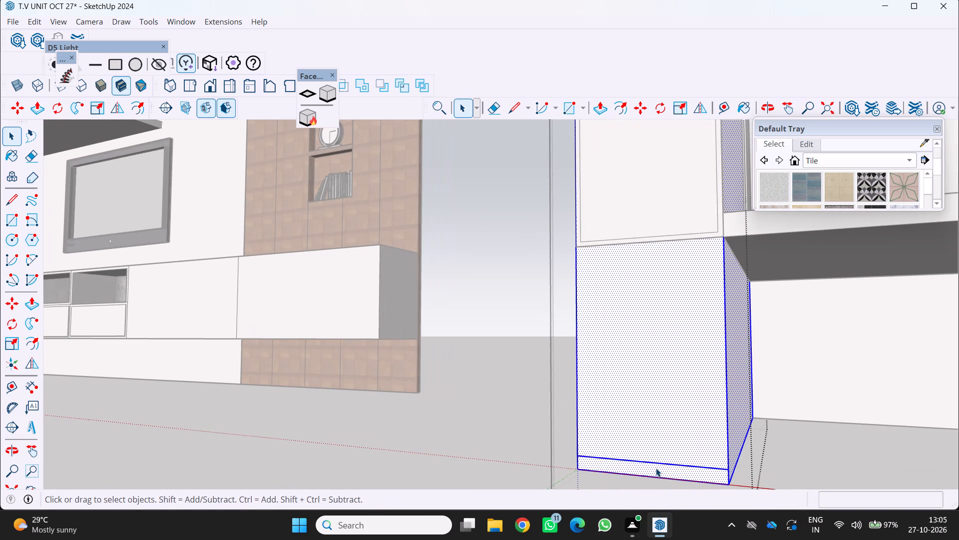
{"action": "key", "text": "p"}
{"action": "left_click", "coordinate": [659, 467]}
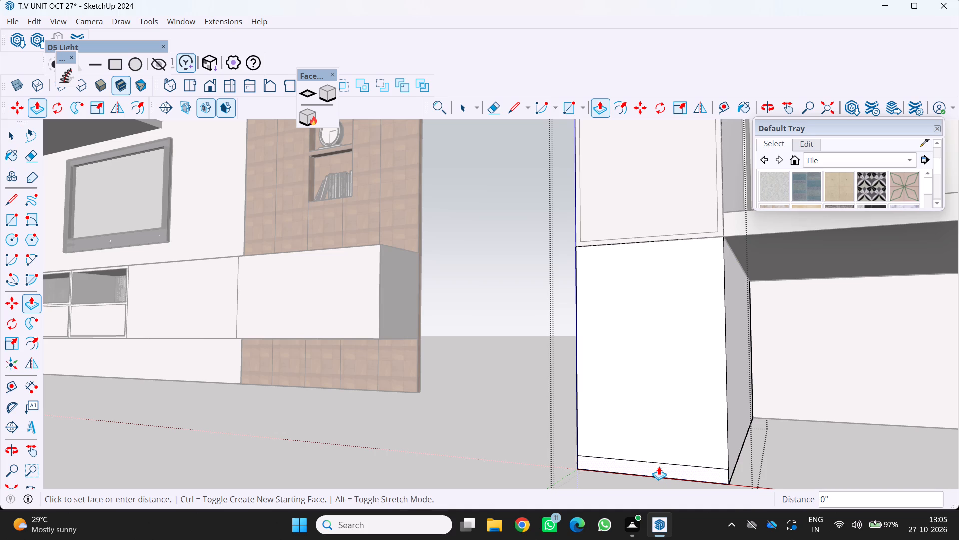
{"action": "left_click", "coordinate": [665, 461]}
{"action": "scroll", "coordinate": [665, 461], "scroll_direction": "down", "scroll_amount": 5}
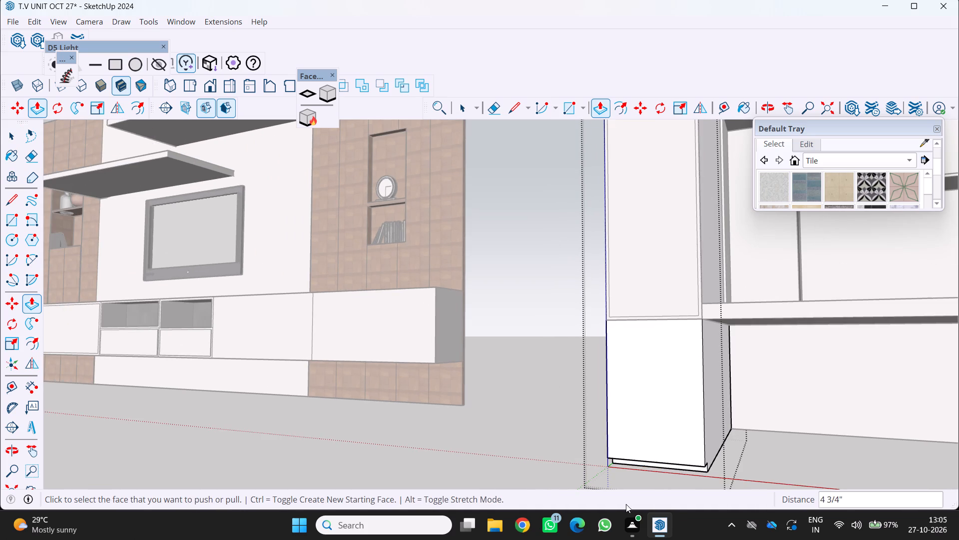
{"action": "key", "text": "space"}
{"action": "scroll", "coordinate": [611, 449], "scroll_direction": "down", "scroll_amount": 6}
{"action": "middle_click_drag", "start_coordinate": [599, 431], "coordinate": [616, 372]}
{"action": "scroll", "coordinate": [615, 371], "scroll_direction": "down", "scroll_amount": 5}
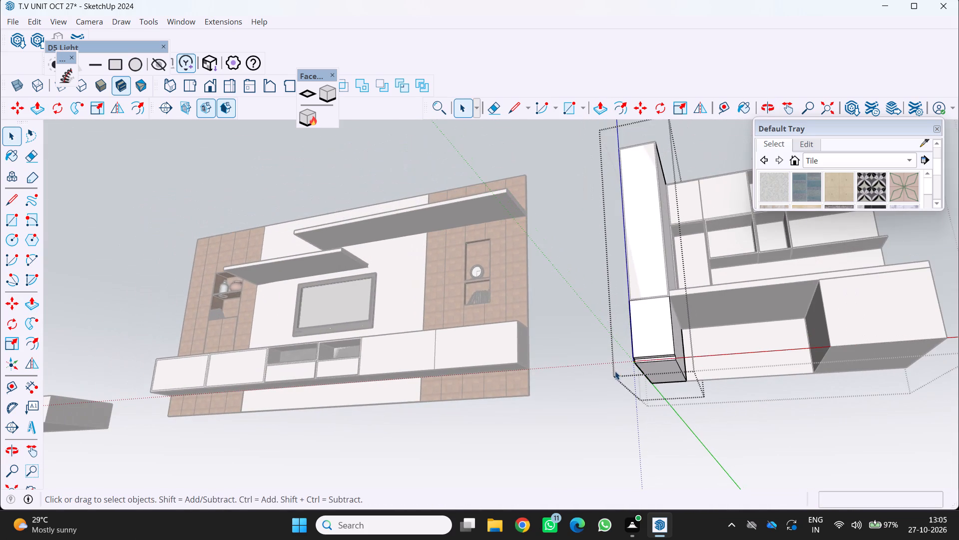
{"action": "left_click", "coordinate": [561, 426]}
Draw a rectangle about 2' 10 7/16" by 4' 2 1/4" on the under-desk cabinet's front, leaving a thin strip at the floor.
{"action": "middle_click_drag", "start_coordinate": [579, 395], "coordinate": [534, 539]}
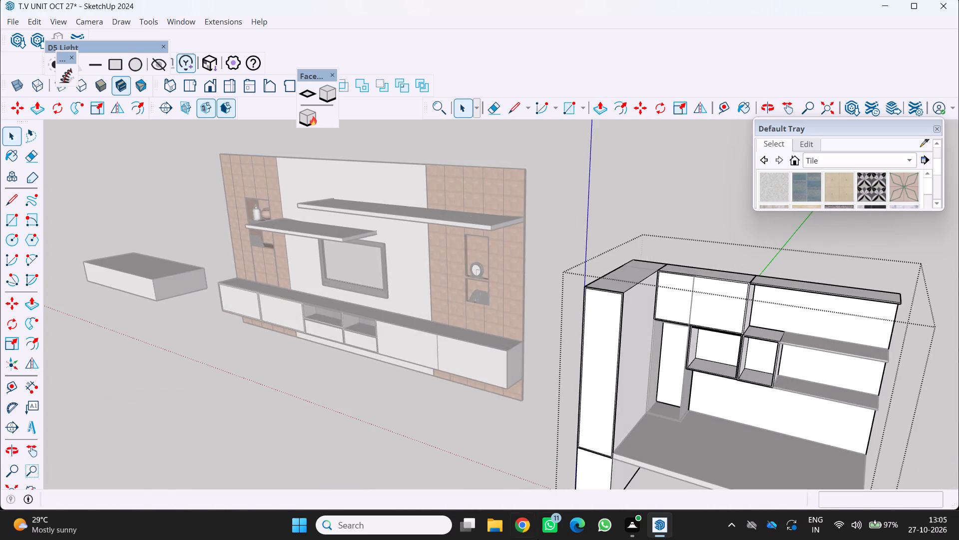
{"action": "scroll", "coordinate": [636, 360], "scroll_direction": "down", "scroll_amount": 6}
{"action": "middle_click_drag", "start_coordinate": [701, 423], "coordinate": [731, 352]}
{"action": "scroll", "coordinate": [757, 366], "scroll_direction": "up", "scroll_amount": 2}
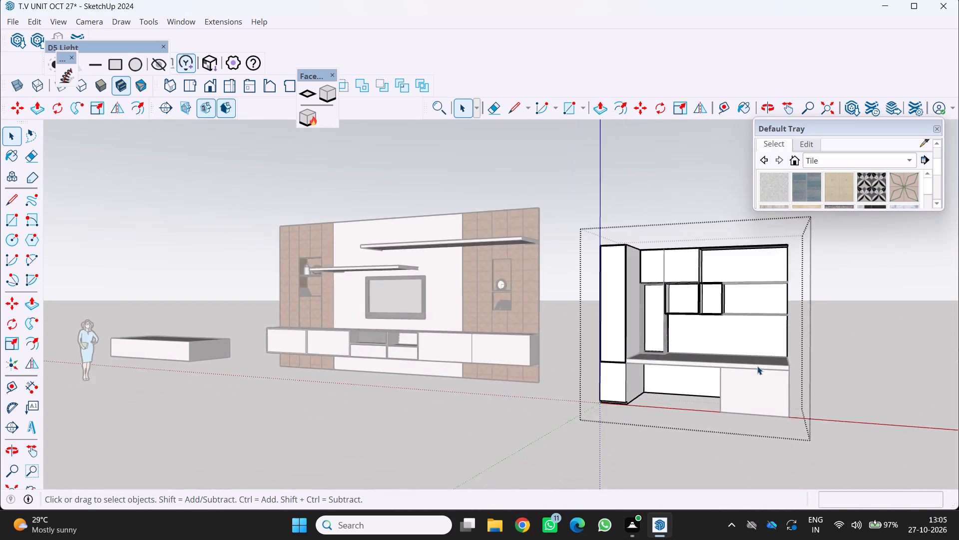
{"action": "scroll", "coordinate": [757, 366], "scroll_direction": "up", "scroll_amount": 5}
{"action": "middle_click", "coordinate": [698, 432]}
{"action": "scroll", "coordinate": [738, 406], "scroll_direction": "up", "scroll_amount": 3}
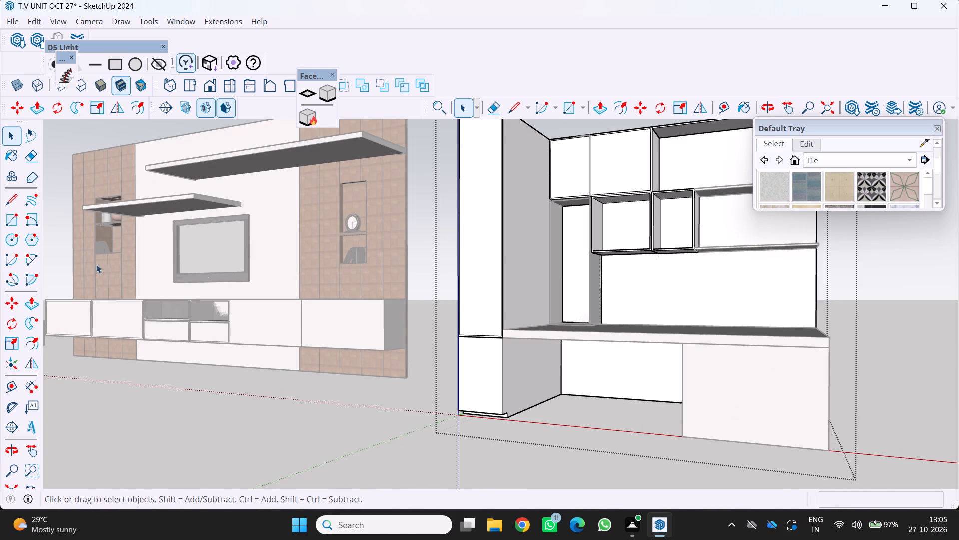
{"action": "double_click", "coordinate": [738, 387]}
{"action": "left_click", "coordinate": [739, 386]}
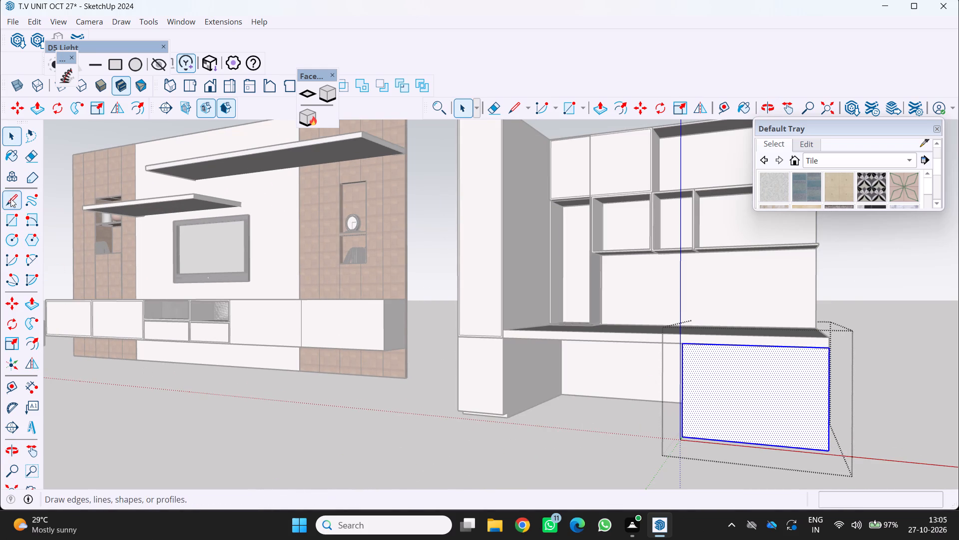
{"action": "left_click", "coordinate": [9, 220]}
{"action": "scroll", "coordinate": [777, 388], "scroll_direction": "up", "scroll_amount": 1}
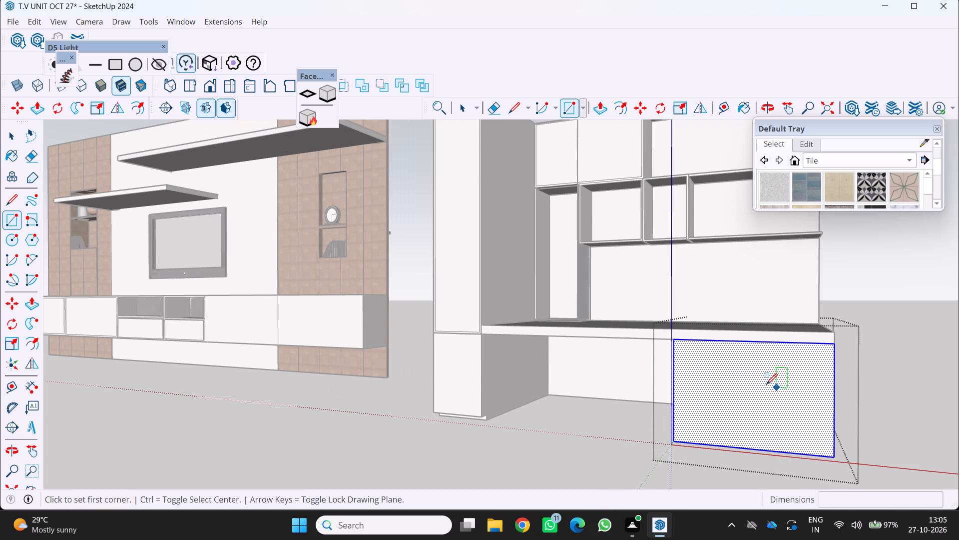
{"action": "scroll", "coordinate": [611, 338], "scroll_direction": "up", "scroll_amount": 1}
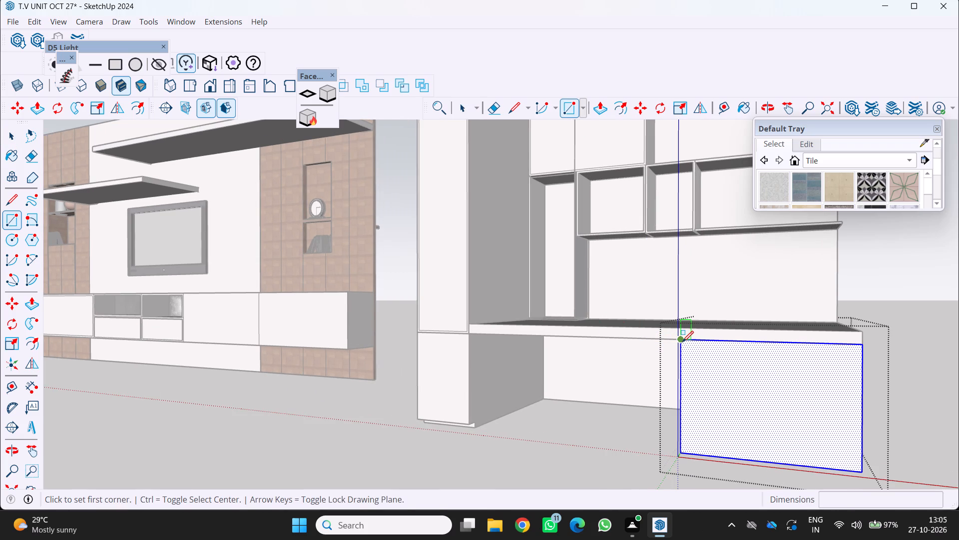
{"action": "left_click", "coordinate": [682, 342]}
{"action": "scroll", "coordinate": [746, 426], "scroll_direction": "down", "scroll_amount": 3}
{"action": "scroll", "coordinate": [863, 469], "scroll_direction": "up", "scroll_amount": 3}
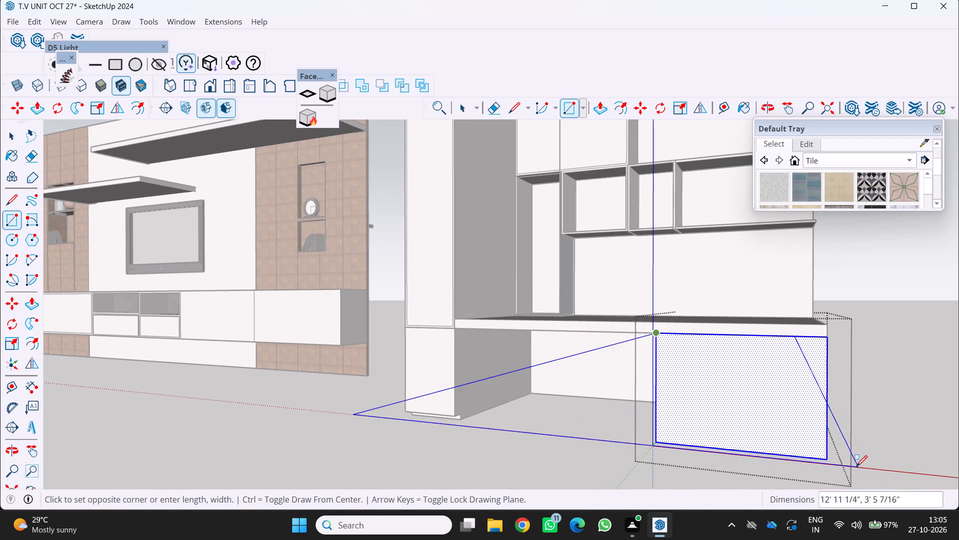
{"action": "scroll", "coordinate": [847, 464], "scroll_direction": "up", "scroll_amount": 3}
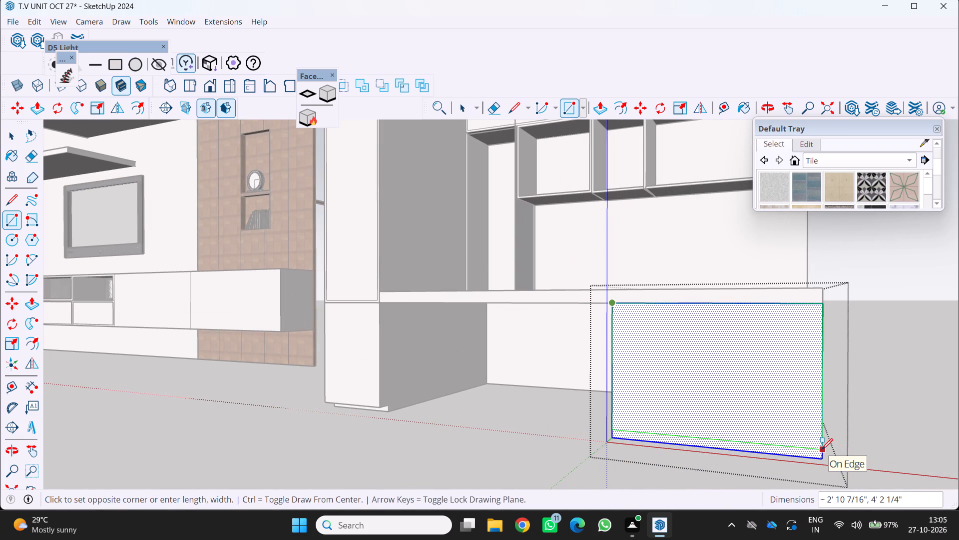
{"action": "left_click", "coordinate": [822, 449]}
{"action": "key", "text": "space"}
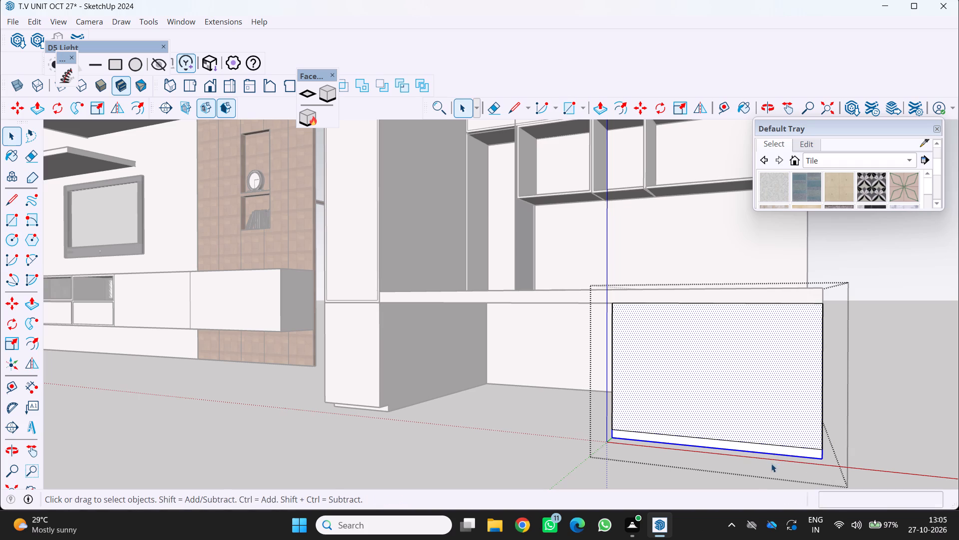
Push the strip at the foot of the under-desk cabinet inward about 3 7/8" as a recessed skirting, and leave its group.
{"action": "scroll", "coordinate": [766, 448], "scroll_direction": "up", "scroll_amount": 3}
{"action": "left_click", "coordinate": [765, 447]}
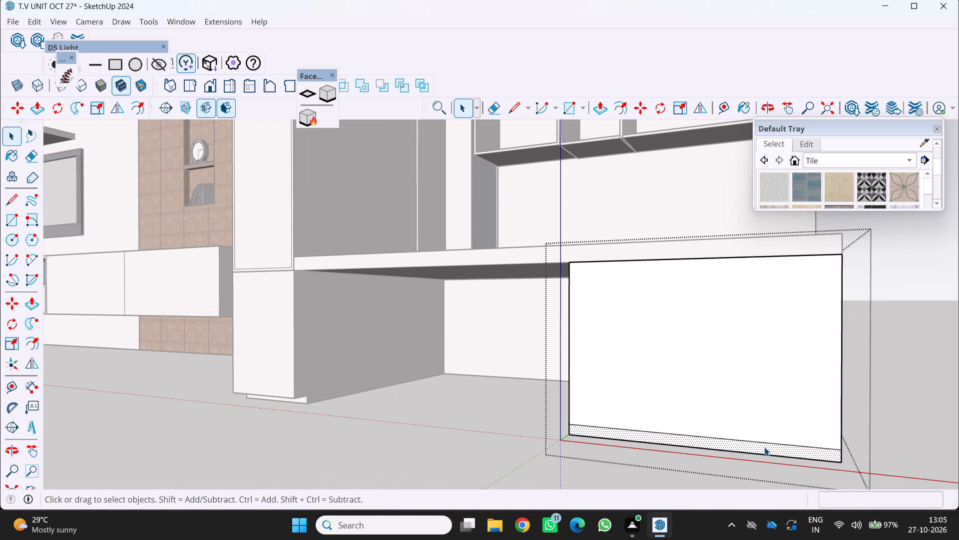
{"action": "key", "text": "p"}
{"action": "left_click", "coordinate": [761, 444]}
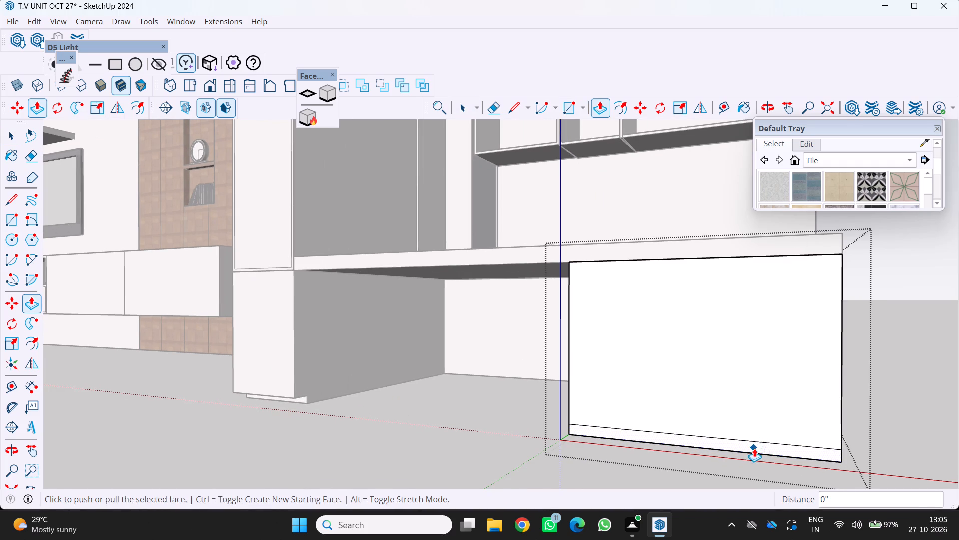
{"action": "middle_click_drag", "start_coordinate": [754, 448], "coordinate": [654, 417]}
{"action": "middle_click", "coordinate": [654, 417]}
{"action": "scroll", "coordinate": [647, 417], "scroll_direction": "up", "scroll_amount": 3}
{"action": "left_click_drag", "start_coordinate": [621, 391], "coordinate": [652, 400]}
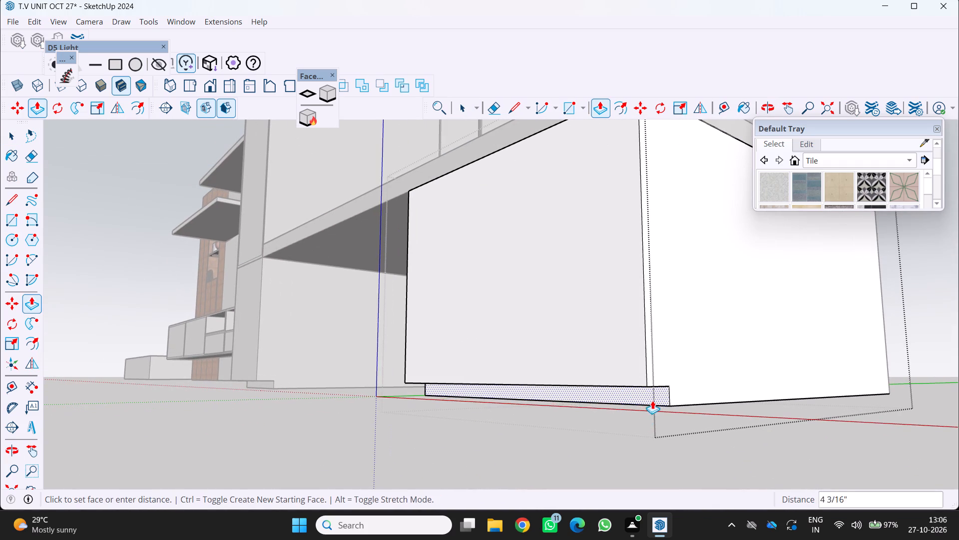
{"action": "left_click_drag", "start_coordinate": [652, 400], "coordinate": [642, 395]}
{"action": "scroll", "coordinate": [625, 398], "scroll_direction": "down", "scroll_amount": 4}
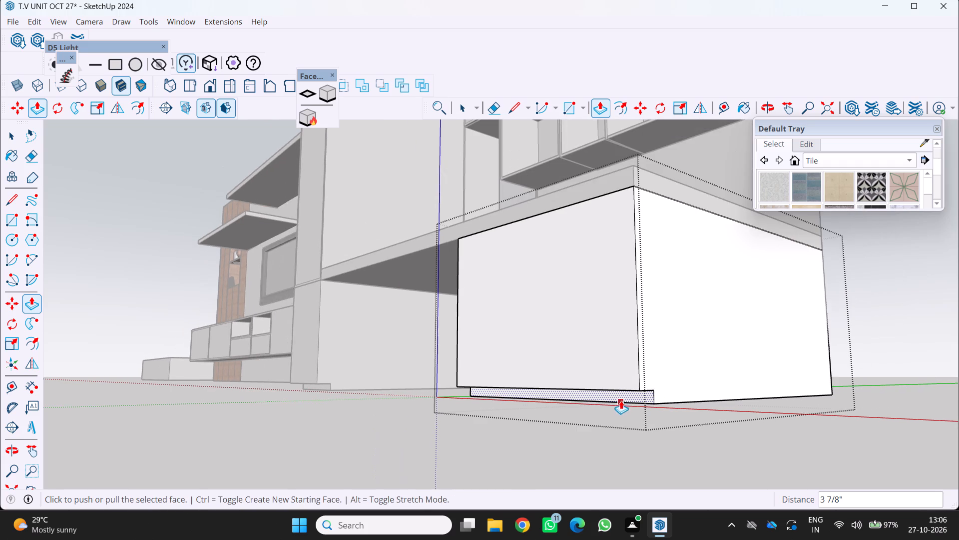
{"action": "middle_click_drag", "start_coordinate": [619, 403], "coordinate": [640, 432]}
{"action": "middle_click", "coordinate": [641, 433]}
{"action": "scroll", "coordinate": [648, 434], "scroll_direction": "down", "scroll_amount": 5}
{"action": "key", "text": "space"}
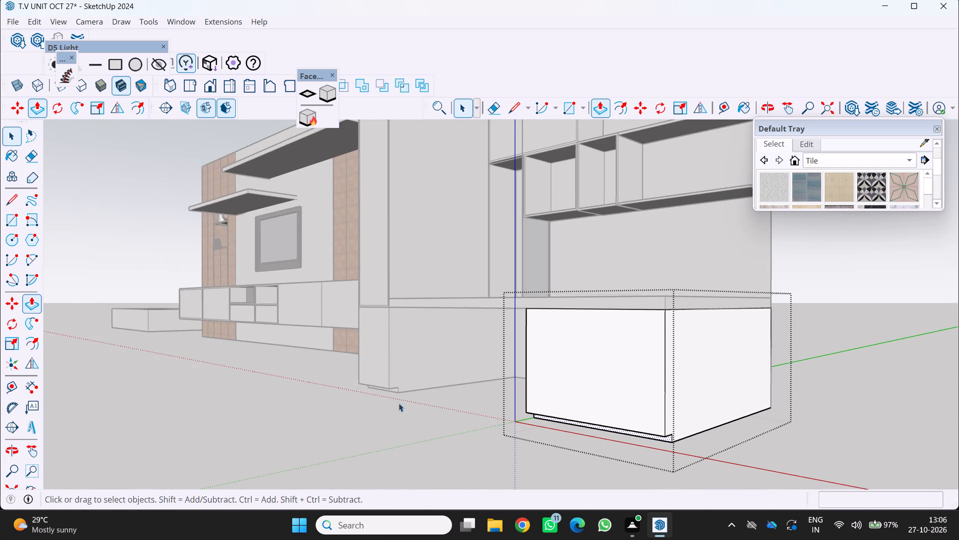
{"action": "left_click", "coordinate": [418, 422]}
Examine the recessed bases of the tall cabinet and the under-desk cabinet from several angles.
{"action": "middle_click_drag", "start_coordinate": [441, 423], "coordinate": [544, 450]}
{"action": "scroll", "coordinate": [541, 451], "scroll_direction": "down", "scroll_amount": 3}
{"action": "middle_click", "coordinate": [544, 450]}
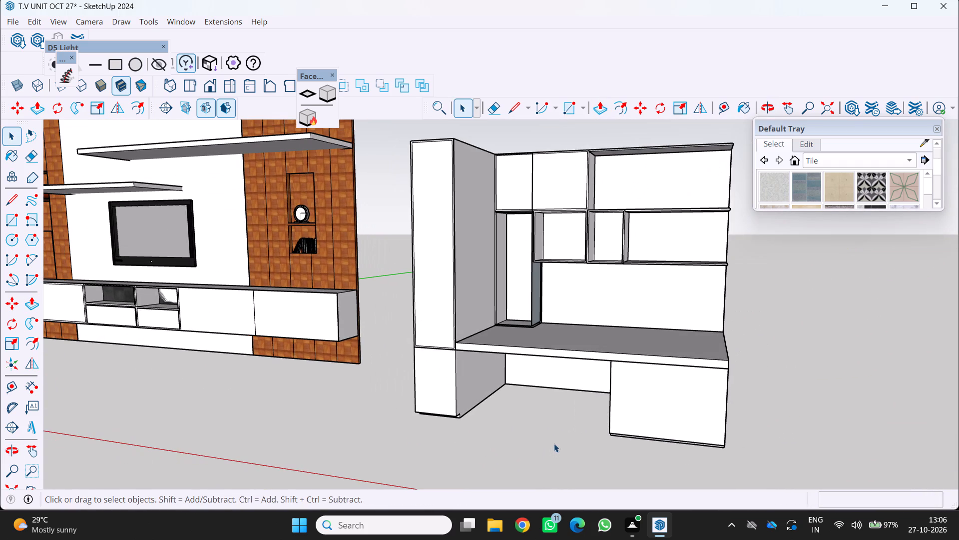
{"action": "scroll", "coordinate": [529, 435], "scroll_direction": "down", "scroll_amount": 2}
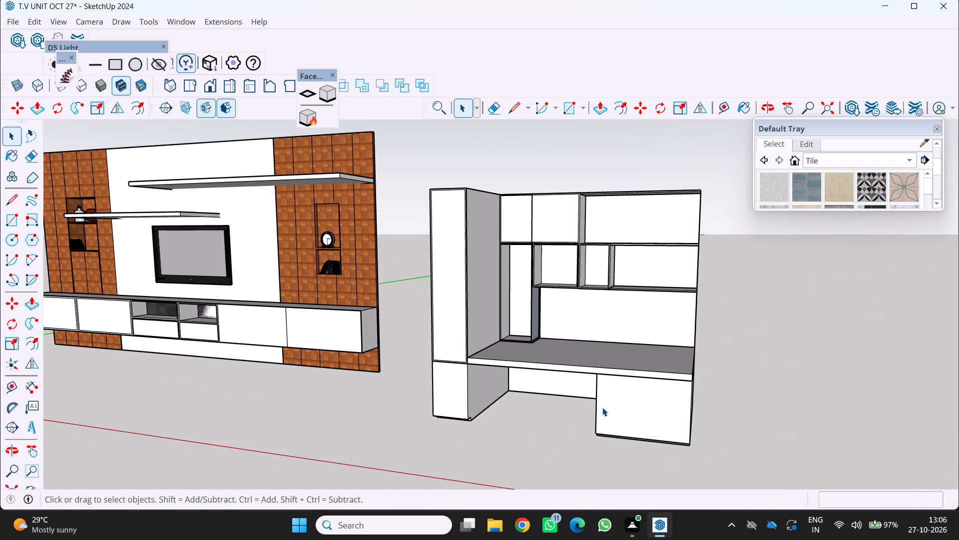
{"action": "middle_click_drag", "start_coordinate": [602, 407], "coordinate": [633, 367]}
{"action": "scroll", "coordinate": [602, 398], "scroll_direction": "up", "scroll_amount": 1}
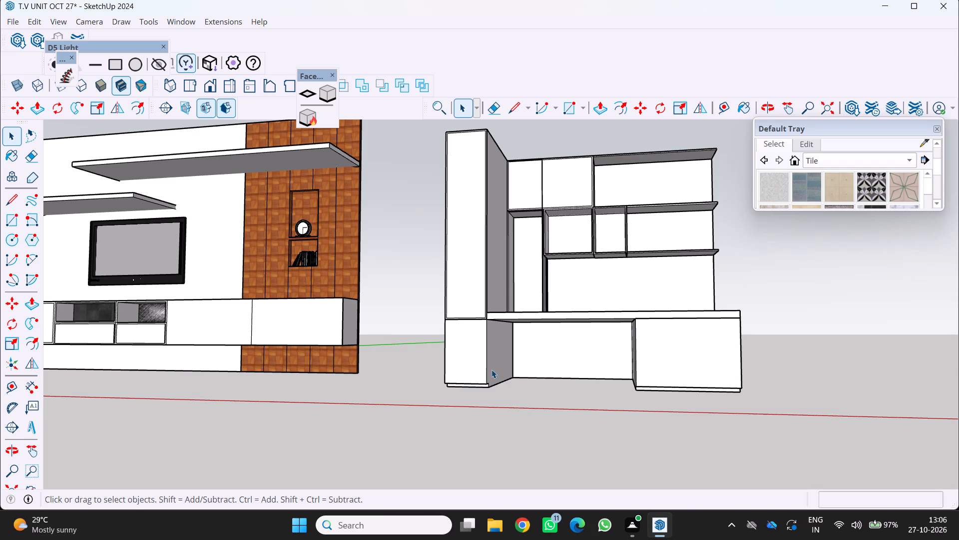
{"action": "scroll", "coordinate": [445, 316], "scroll_direction": "up", "scroll_amount": 1}
{"action": "middle_click_drag", "start_coordinate": [445, 316], "coordinate": [471, 343]}
{"action": "middle_click", "coordinate": [471, 343]}
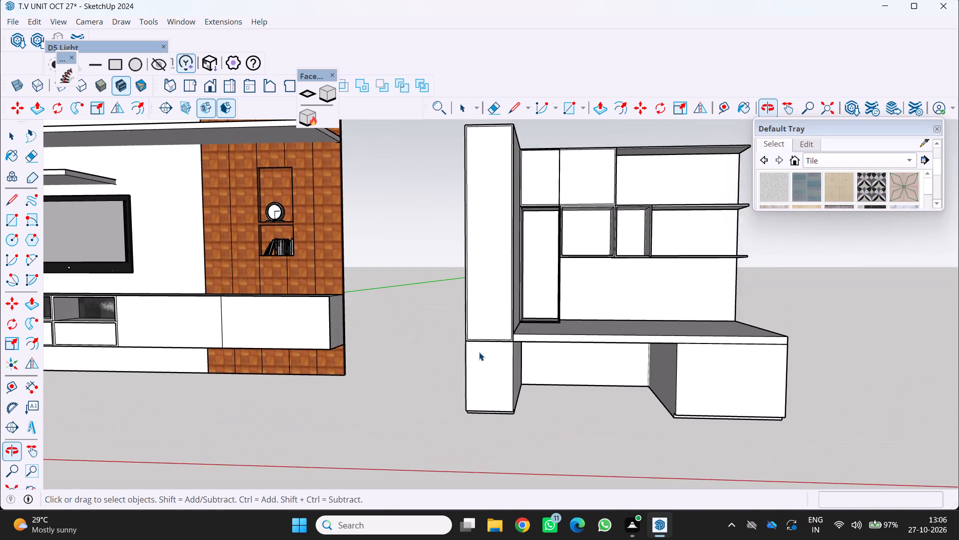
Draw a rectangle across the full width of the tall cabinet's lower front, just below the upper door, marking a drawer front.
{"action": "scroll", "coordinate": [482, 352], "scroll_direction": "up", "scroll_amount": 5}
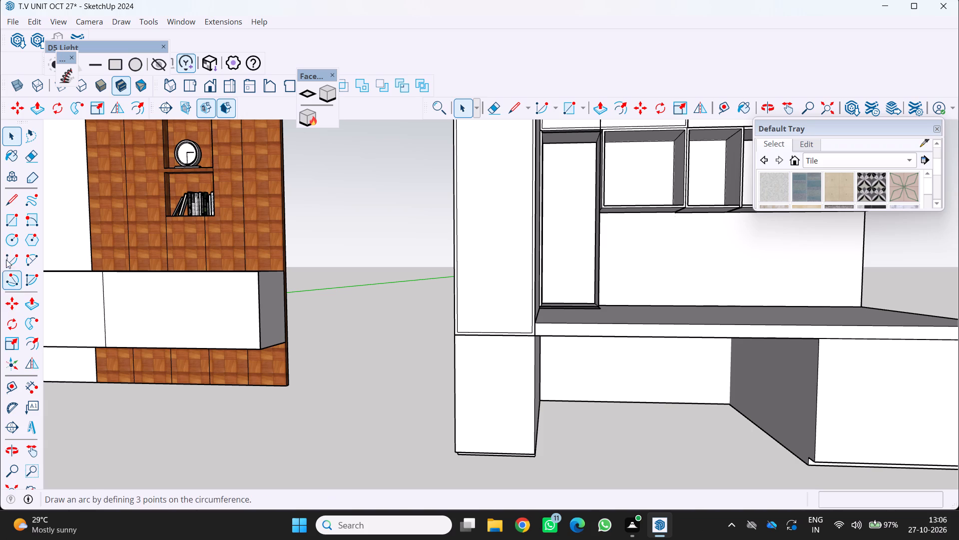
{"action": "left_click", "coordinate": [9, 221]}
{"action": "scroll", "coordinate": [436, 357], "scroll_direction": "up", "scroll_amount": 2}
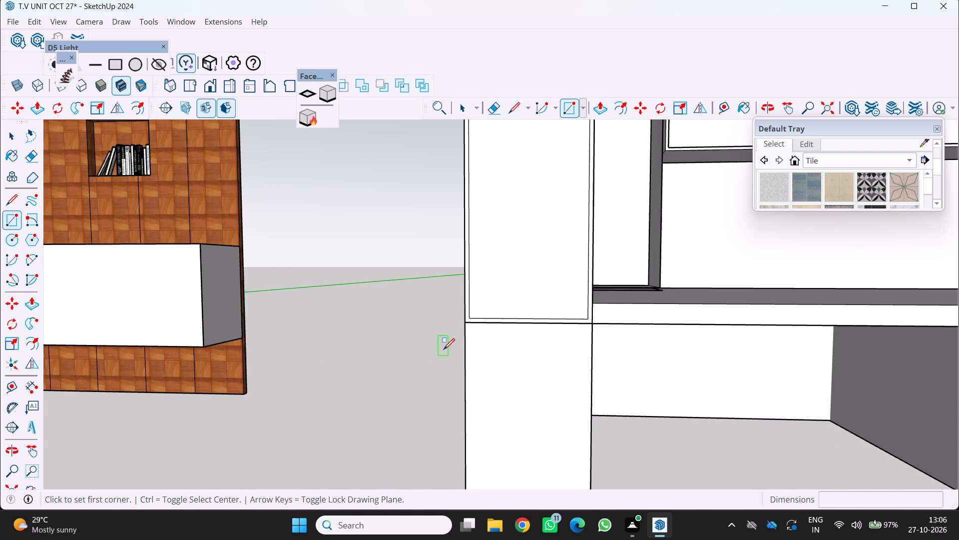
{"action": "scroll", "coordinate": [460, 339], "scroll_direction": "up", "scroll_amount": 2}
{"action": "left_click", "coordinate": [469, 310]}
{"action": "scroll", "coordinate": [612, 360], "scroll_direction": "down", "scroll_amount": 4}
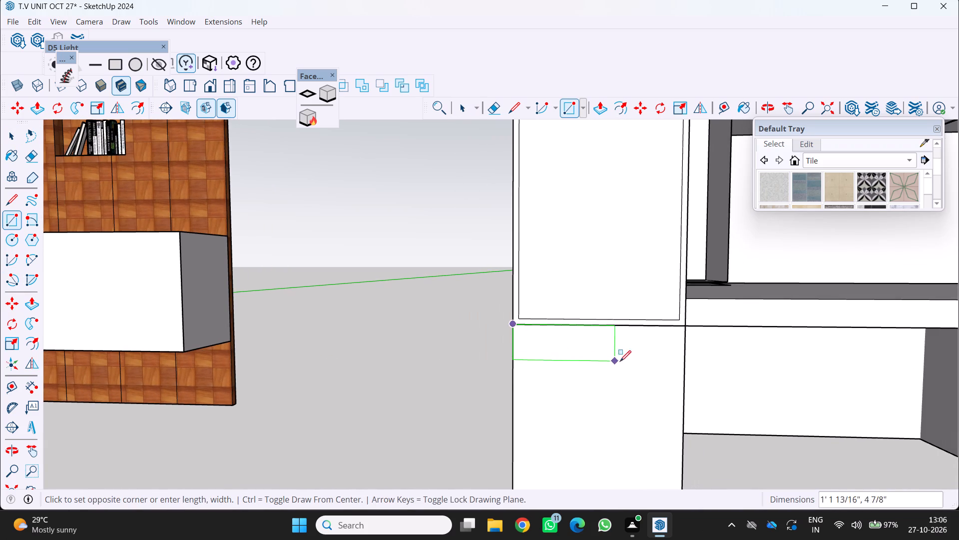
{"action": "left_click", "coordinate": [681, 395]}
{"action": "scroll", "coordinate": [672, 393], "scroll_direction": "down", "scroll_amount": 5}
{"action": "middle_click_drag", "start_coordinate": [621, 389], "coordinate": [571, 381]}
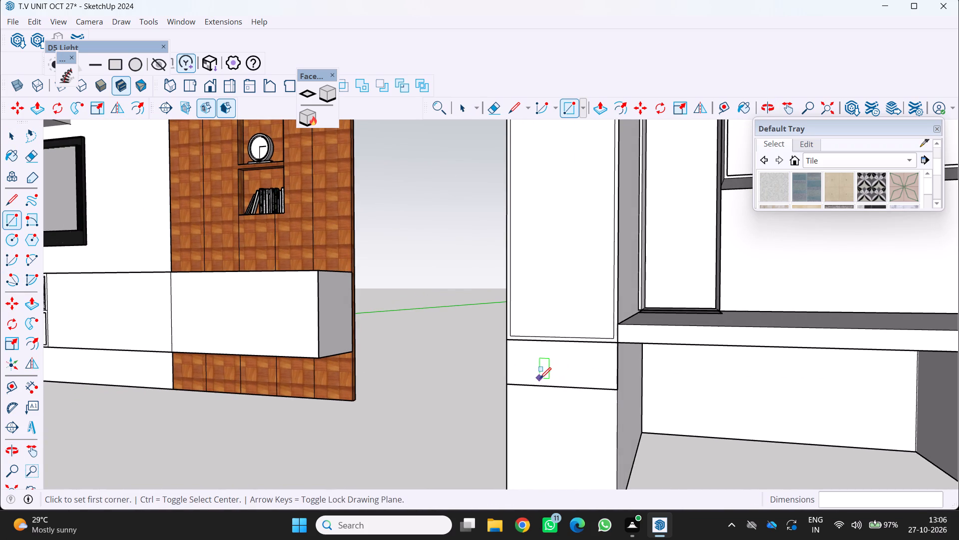
Draw a rectangle about 10 1/2" by 4' 2 1/4" along the top of the under-desk cabinet's front, marking a drawer front.
{"action": "scroll", "coordinate": [537, 376], "scroll_direction": "down", "scroll_amount": 6}
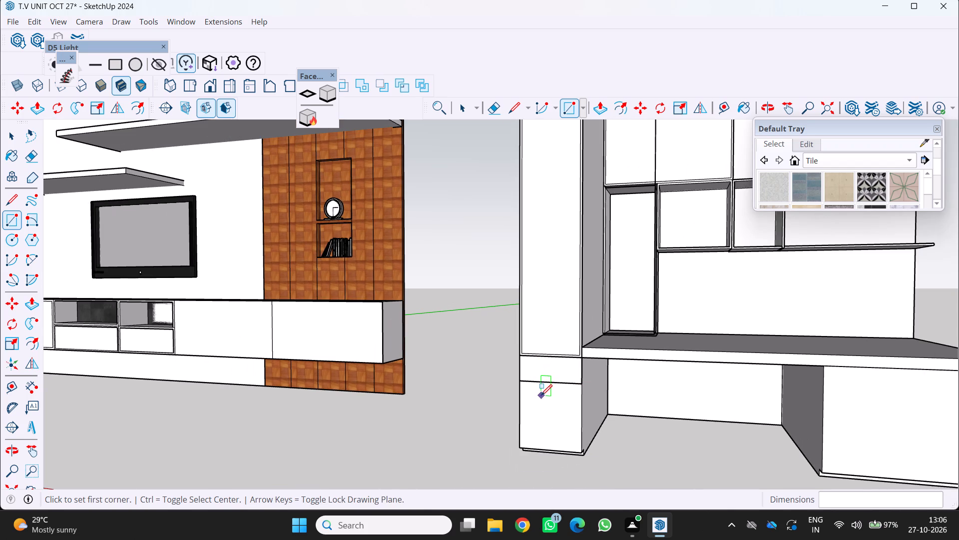
{"action": "scroll", "coordinate": [540, 398], "scroll_direction": "down", "scroll_amount": 3}
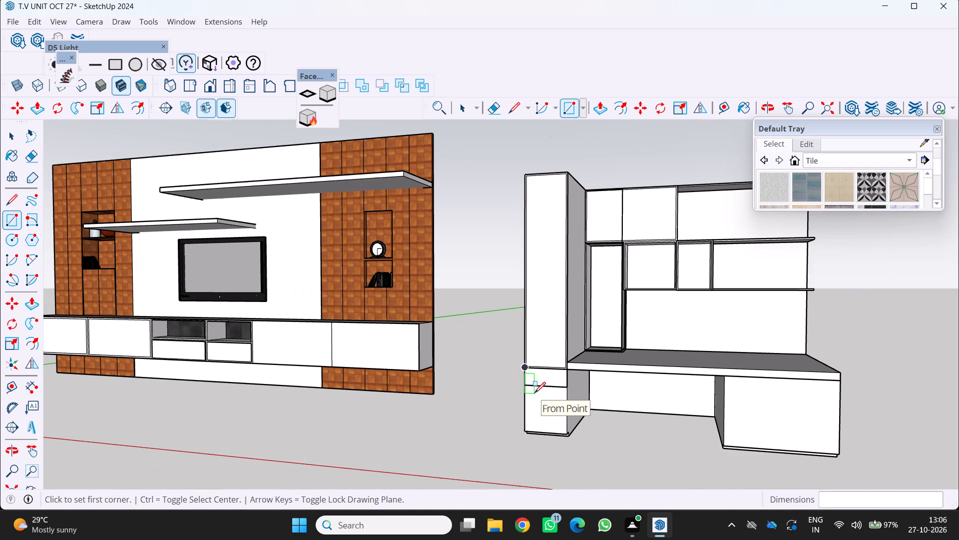
{"action": "scroll", "coordinate": [534, 393], "scroll_direction": "down", "scroll_amount": 1}
{"action": "scroll", "coordinate": [739, 384], "scroll_direction": "up", "scroll_amount": 10}
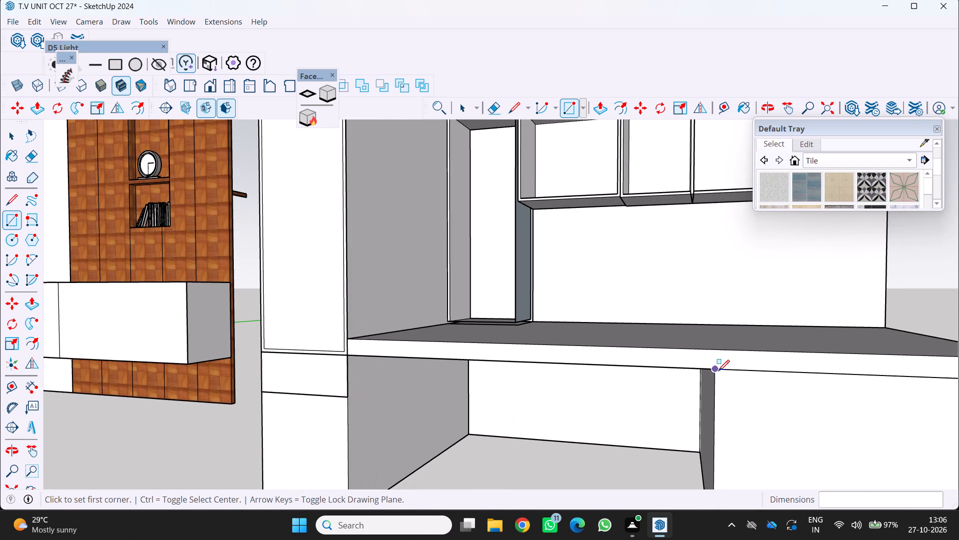
{"action": "left_click", "coordinate": [718, 371]}
{"action": "scroll", "coordinate": [715, 373], "scroll_direction": "down", "scroll_amount": 6}
{"action": "scroll", "coordinate": [772, 408], "scroll_direction": "down", "scroll_amount": 4}
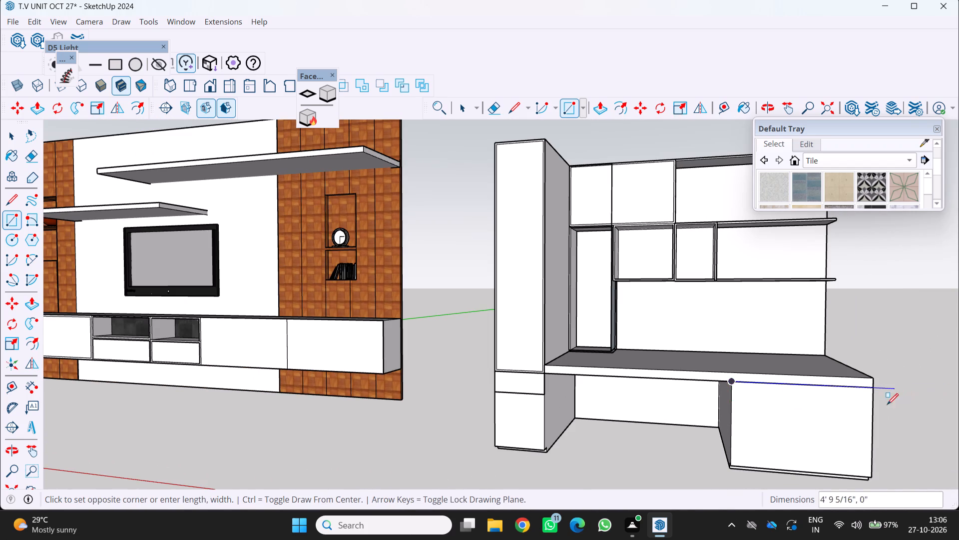
{"action": "scroll", "coordinate": [871, 415], "scroll_direction": "up", "scroll_amount": 4}
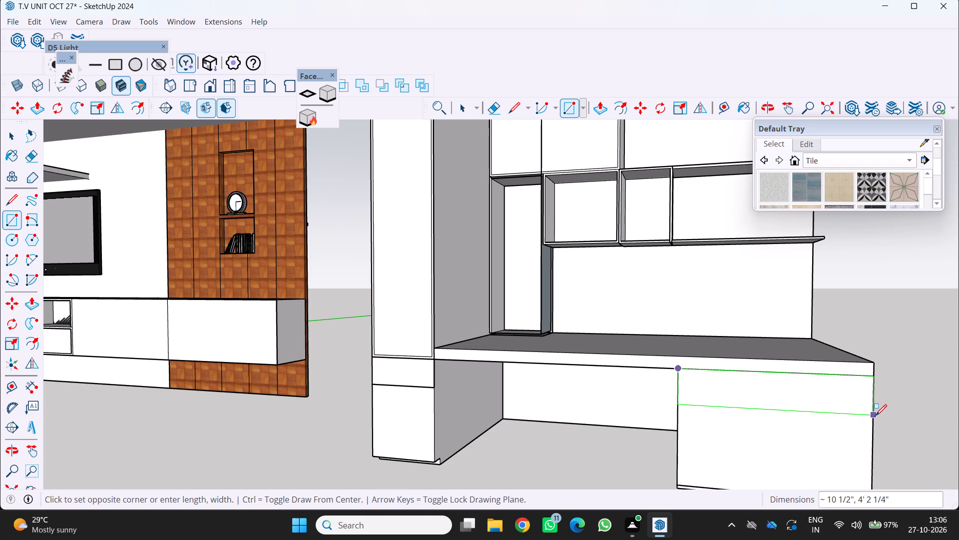
{"action": "left_click", "coordinate": [877, 415]}
{"action": "scroll", "coordinate": [878, 414], "scroll_direction": "down", "scroll_amount": 9}
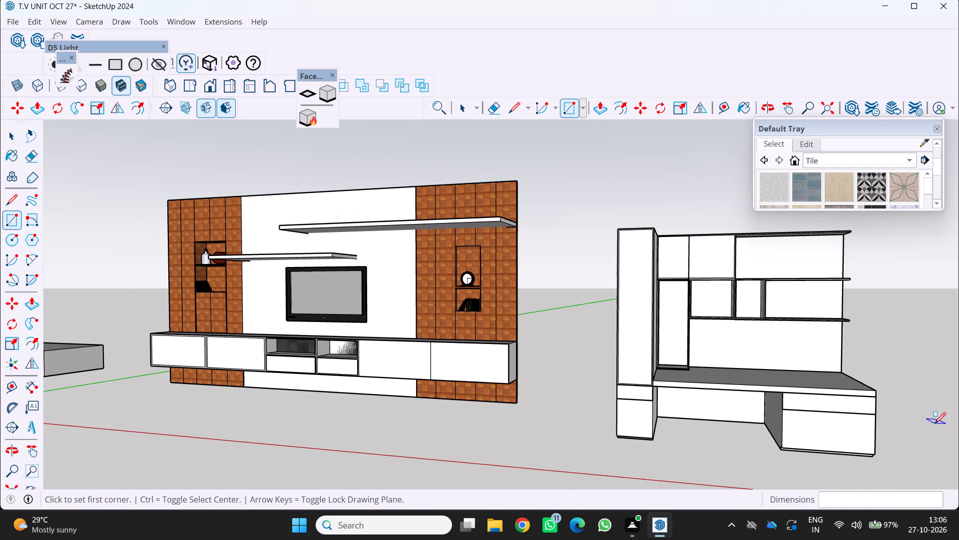
{"action": "key", "text": "space"}
Examine the drawer divisions on the tall cabinet and the under-desk cabinet from several angles.
{"action": "scroll", "coordinate": [890, 408], "scroll_direction": "down", "scroll_amount": 2}
{"action": "middle_click_drag", "start_coordinate": [884, 411], "coordinate": [798, 399]}
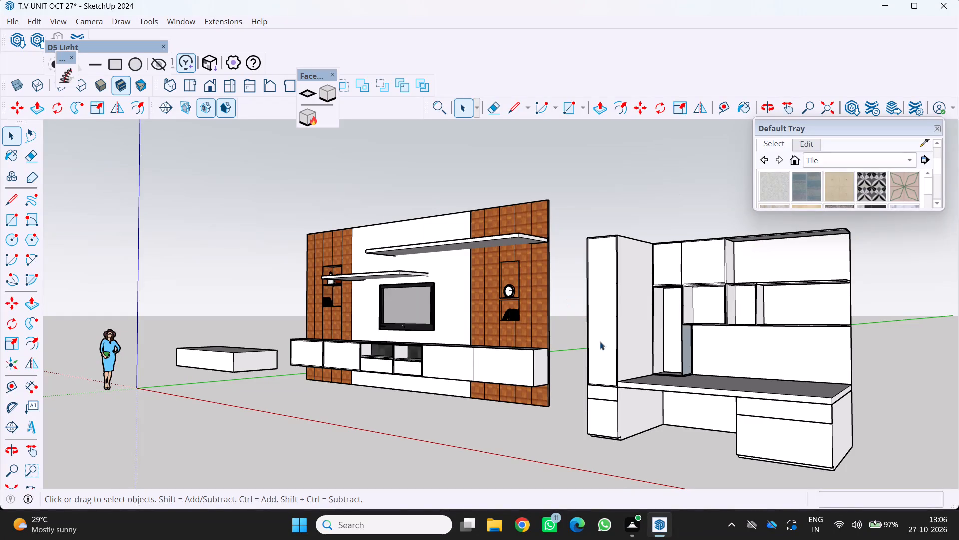
{"action": "middle_click_drag", "start_coordinate": [760, 423], "coordinate": [797, 426]}
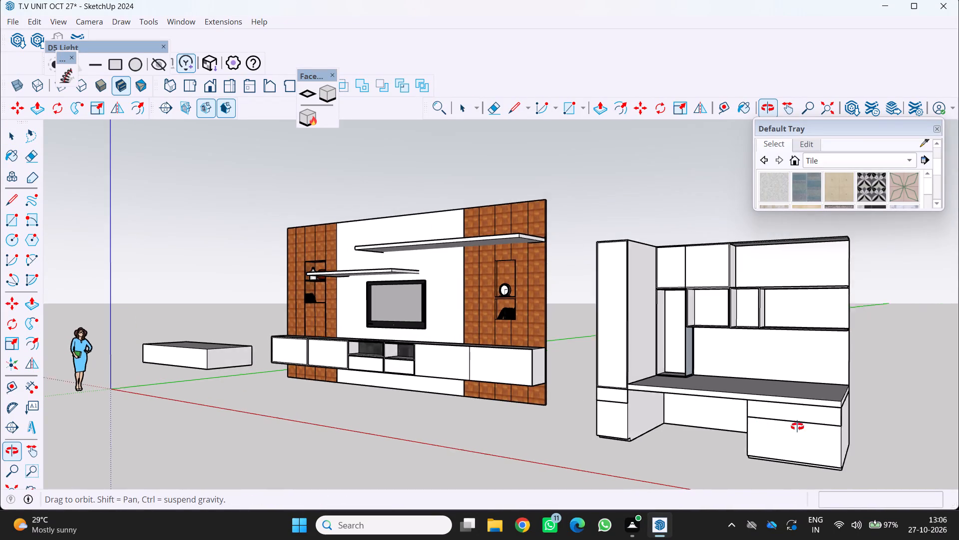
{"action": "middle_click_drag", "start_coordinate": [797, 426], "coordinate": [800, 426]}
{"action": "middle_click", "coordinate": [800, 426]}
{"action": "scroll", "coordinate": [780, 434], "scroll_direction": "up", "scroll_amount": 7}
{"action": "middle_click_drag", "start_coordinate": [773, 433], "coordinate": [798, 451]}
{"action": "scroll", "coordinate": [798, 451], "scroll_direction": "up", "scroll_amount": 3}
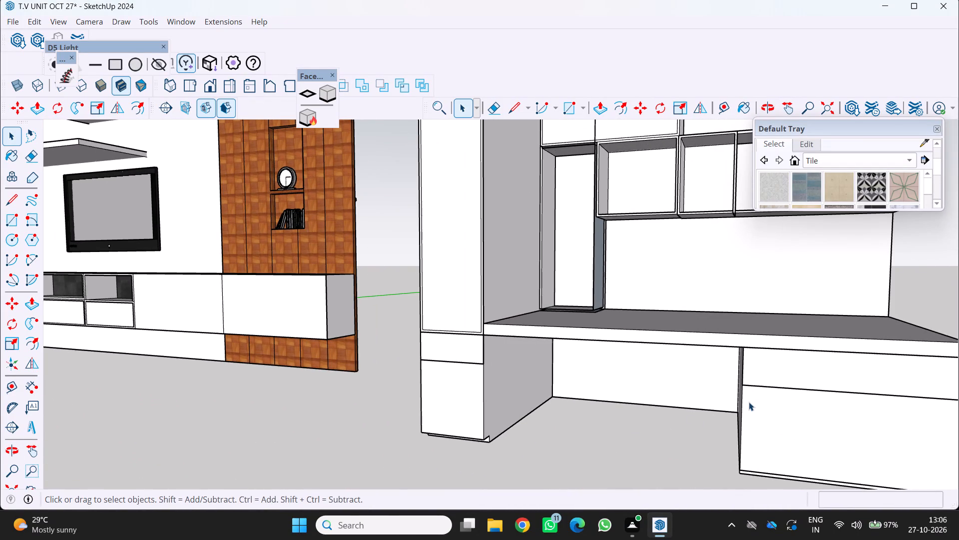
{"action": "scroll", "coordinate": [747, 401], "scroll_direction": "down", "scroll_amount": 8}
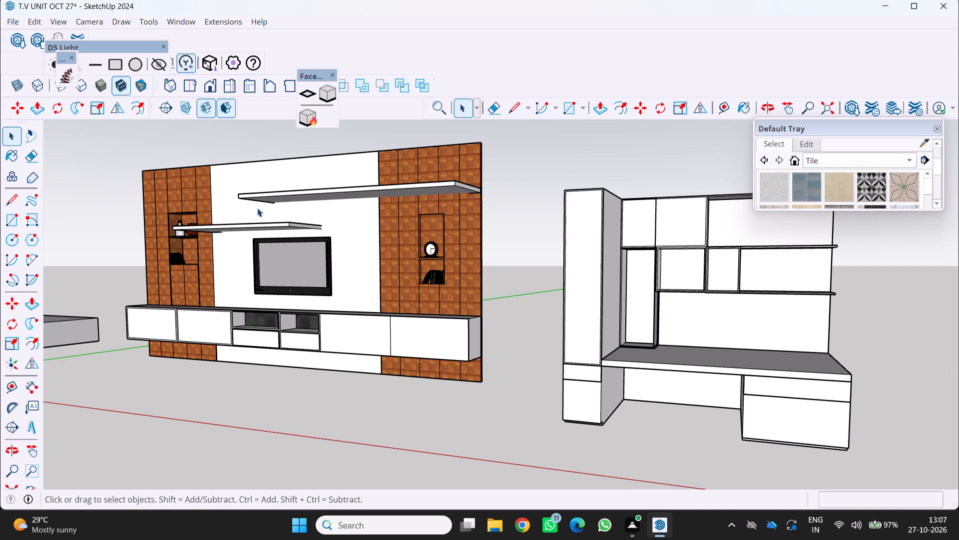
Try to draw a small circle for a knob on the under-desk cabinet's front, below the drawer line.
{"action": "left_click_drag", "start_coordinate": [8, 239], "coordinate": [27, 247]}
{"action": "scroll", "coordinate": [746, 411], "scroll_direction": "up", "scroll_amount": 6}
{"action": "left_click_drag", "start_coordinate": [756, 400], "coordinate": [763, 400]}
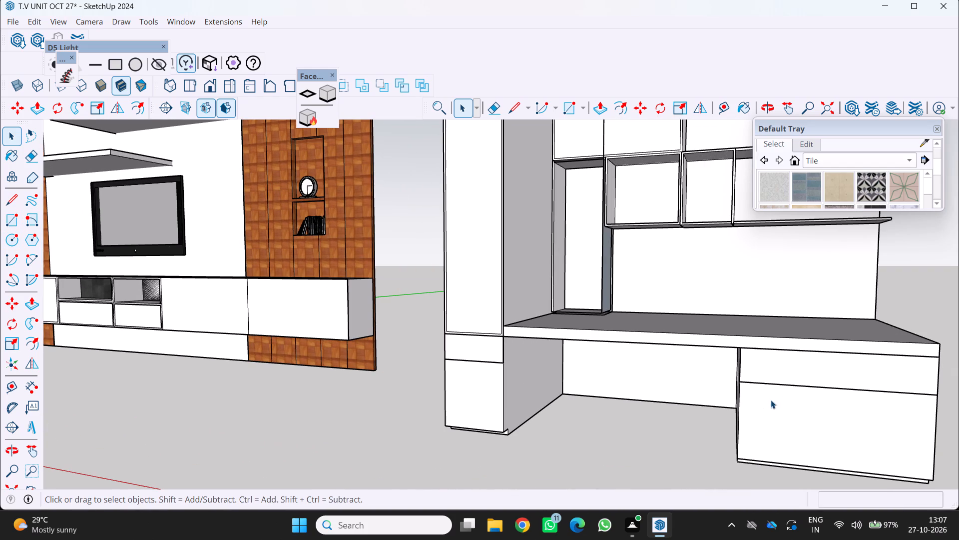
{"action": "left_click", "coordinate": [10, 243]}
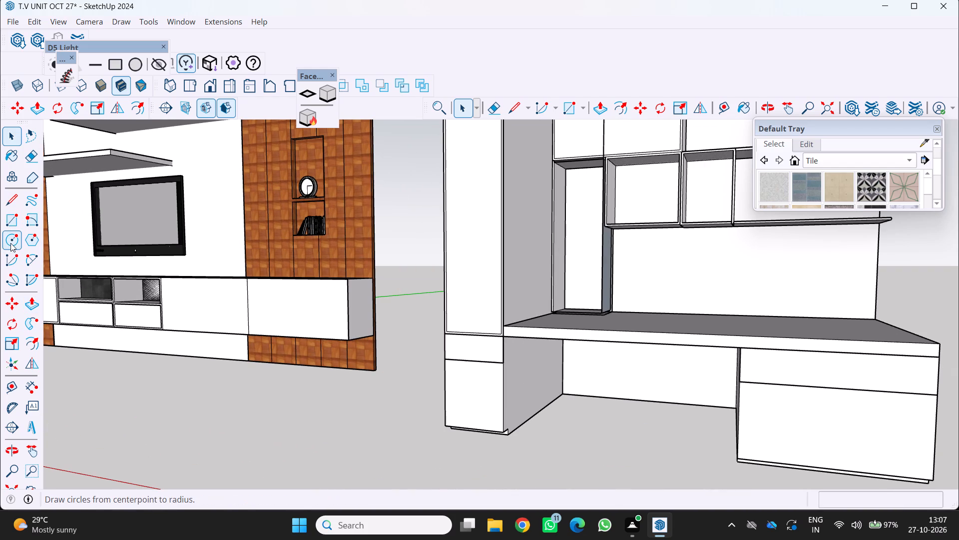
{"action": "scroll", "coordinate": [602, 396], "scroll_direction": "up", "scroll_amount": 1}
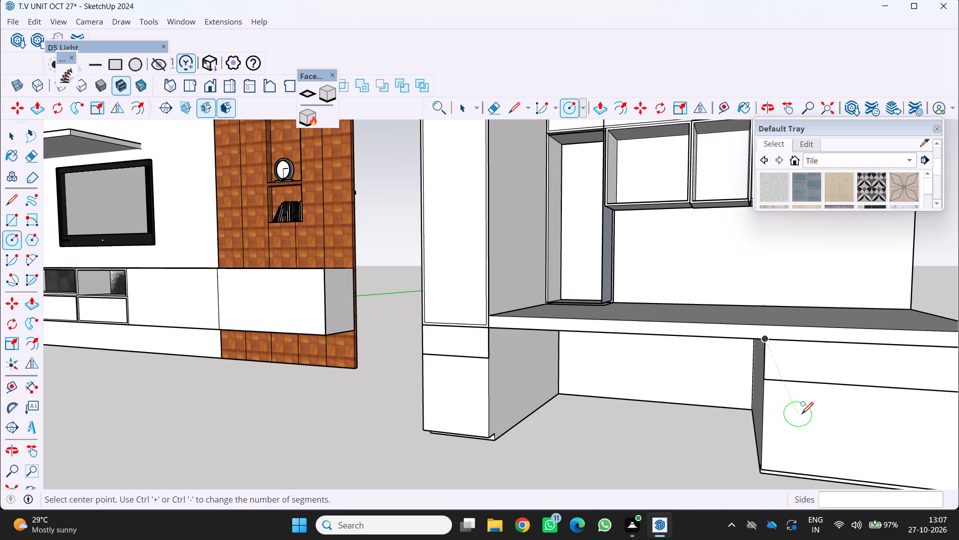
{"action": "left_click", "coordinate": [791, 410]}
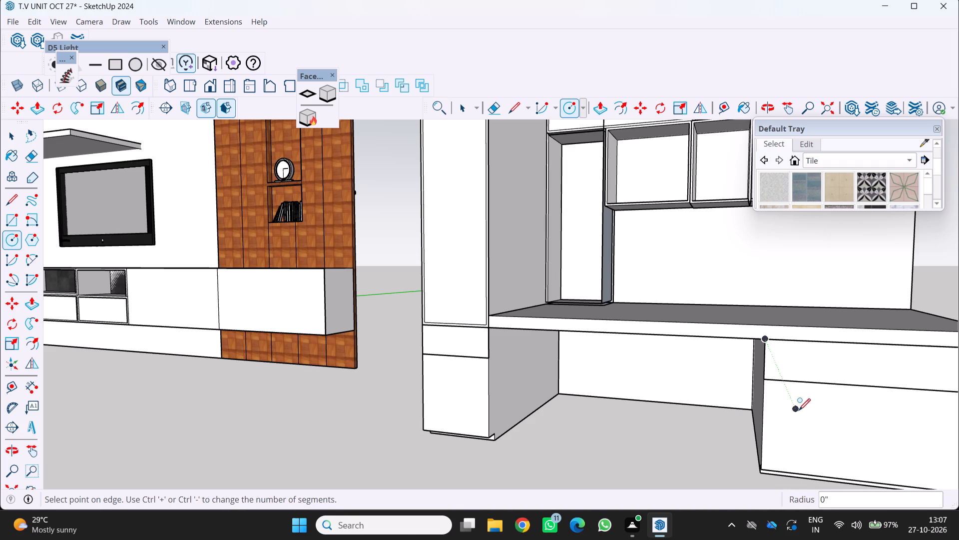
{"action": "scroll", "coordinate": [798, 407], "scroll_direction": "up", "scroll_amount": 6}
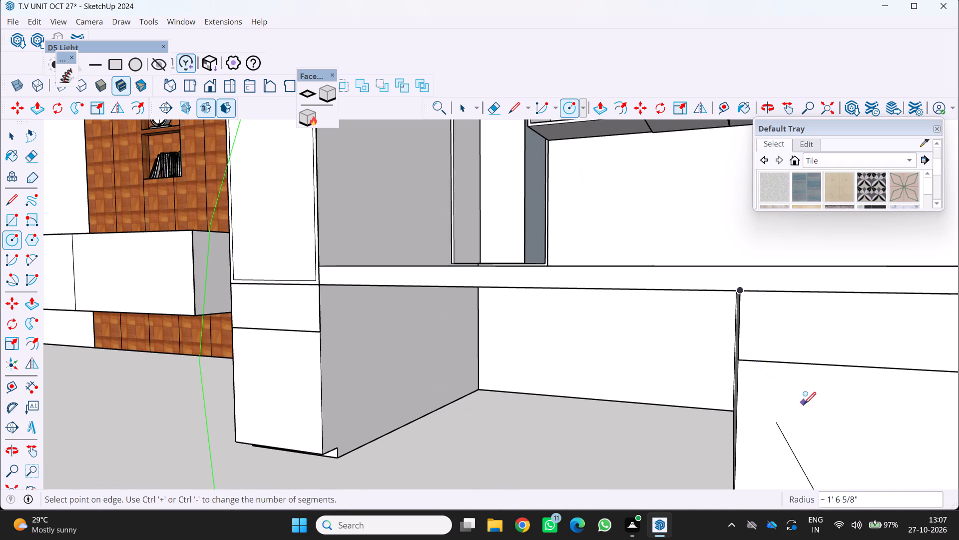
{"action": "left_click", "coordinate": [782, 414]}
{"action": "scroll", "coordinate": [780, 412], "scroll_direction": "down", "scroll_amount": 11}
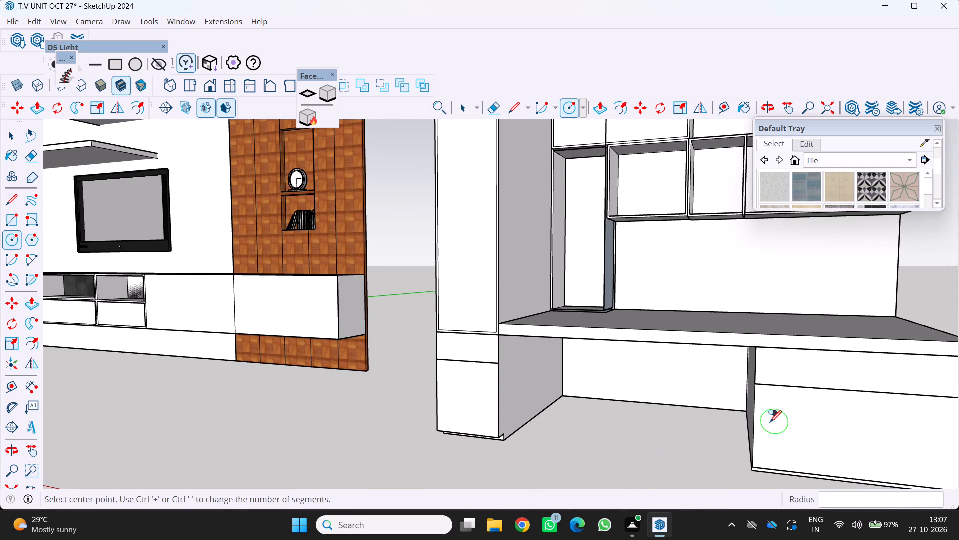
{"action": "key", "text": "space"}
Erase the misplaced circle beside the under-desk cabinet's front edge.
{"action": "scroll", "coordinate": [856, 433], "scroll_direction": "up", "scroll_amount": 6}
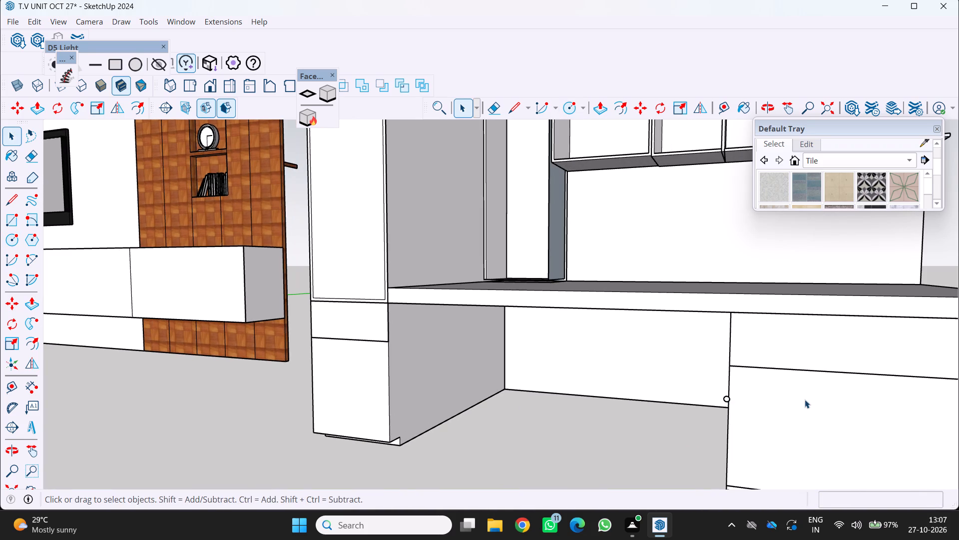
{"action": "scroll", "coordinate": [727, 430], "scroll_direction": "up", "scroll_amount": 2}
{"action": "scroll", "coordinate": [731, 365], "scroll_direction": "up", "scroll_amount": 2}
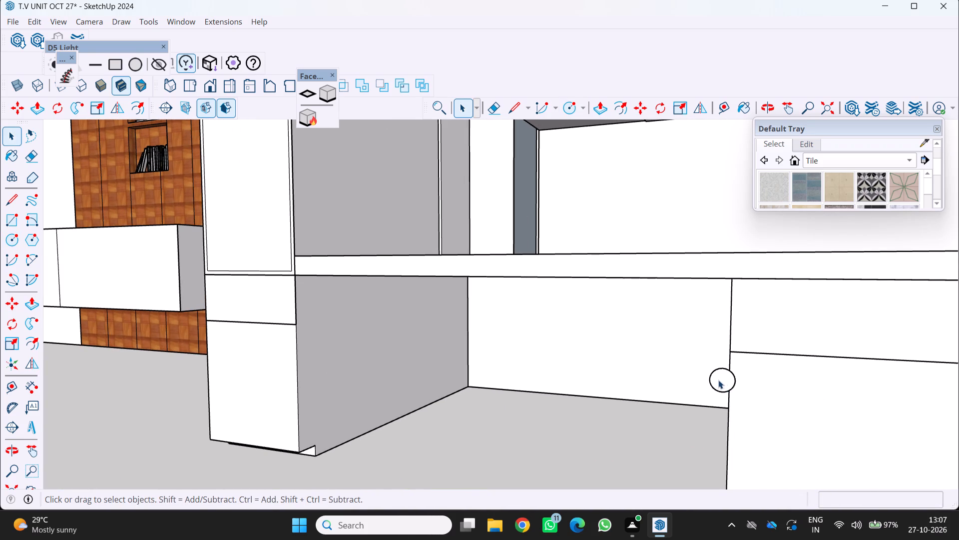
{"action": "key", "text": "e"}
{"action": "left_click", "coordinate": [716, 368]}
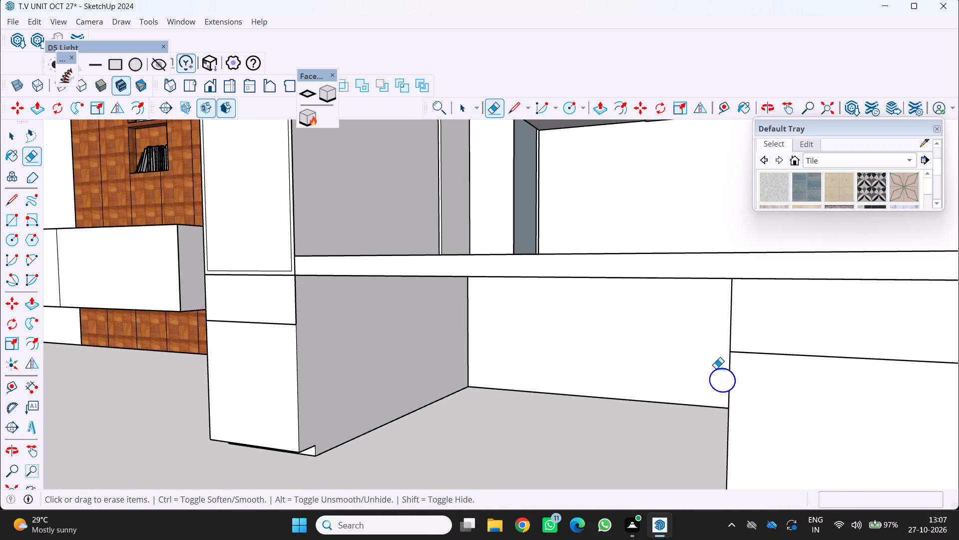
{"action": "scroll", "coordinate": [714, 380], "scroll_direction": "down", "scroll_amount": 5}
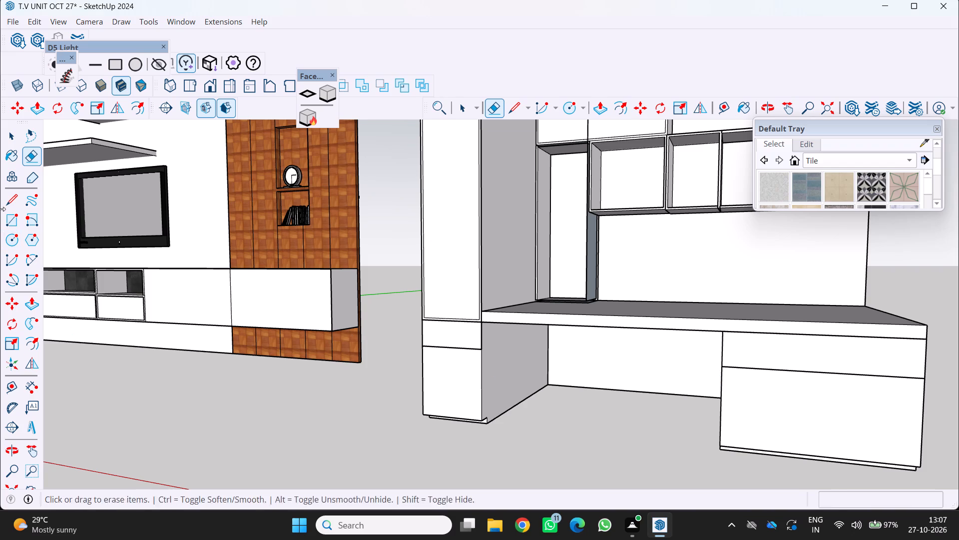
Draw a circle of about 1 9/16" radius on the under-desk cabinet's lower front, near its inner edge below the drawer line.
{"action": "key", "text": "c"}
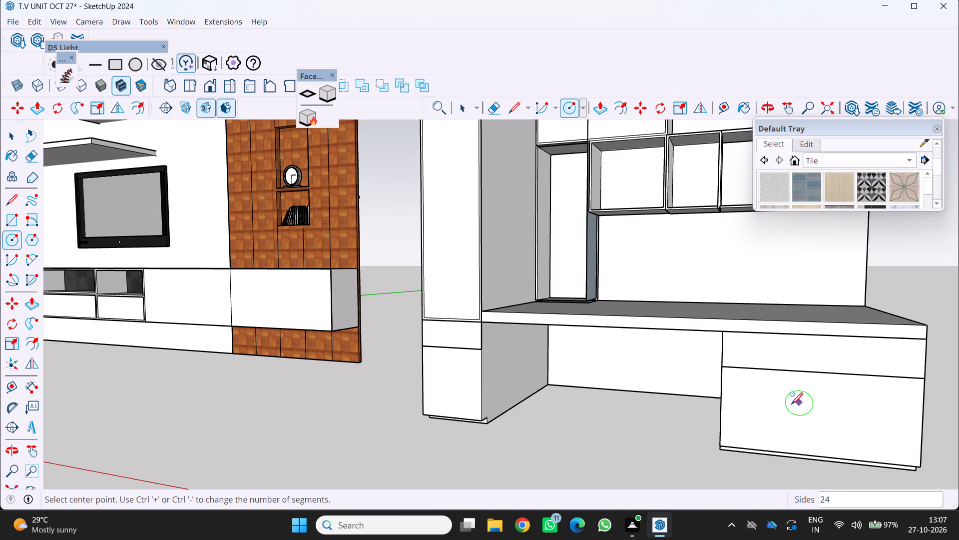
{"action": "left_click", "coordinate": [745, 385]}
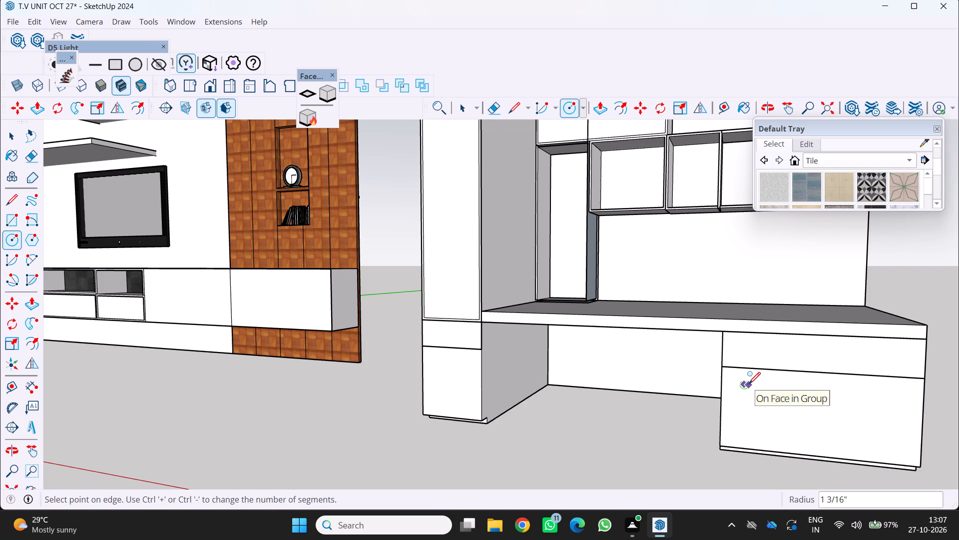
{"action": "left_click", "coordinate": [750, 381]}
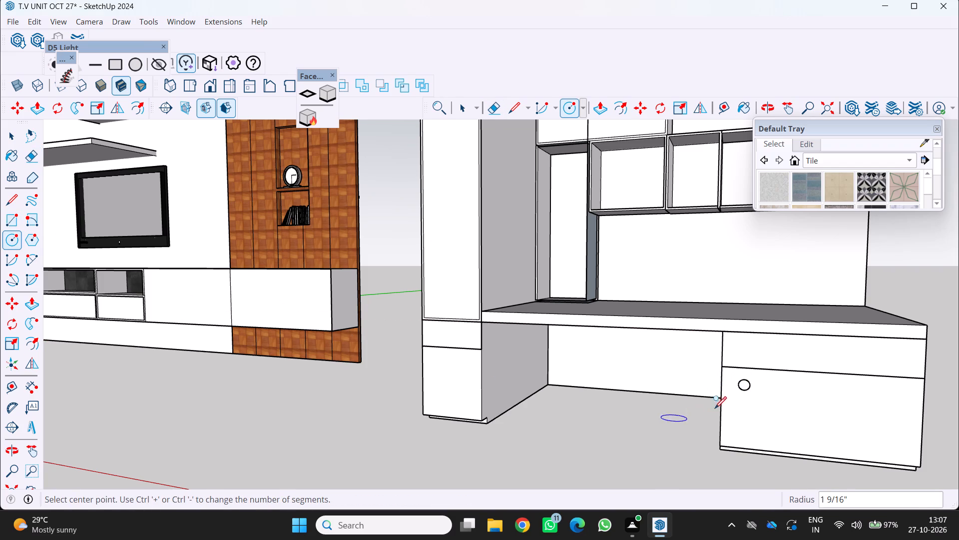
{"action": "key", "text": "space"}
Extrude the circle outward from the under-desk cabinet's front to form a cylindrical knob.
{"action": "scroll", "coordinate": [762, 386], "scroll_direction": "up", "scroll_amount": 8}
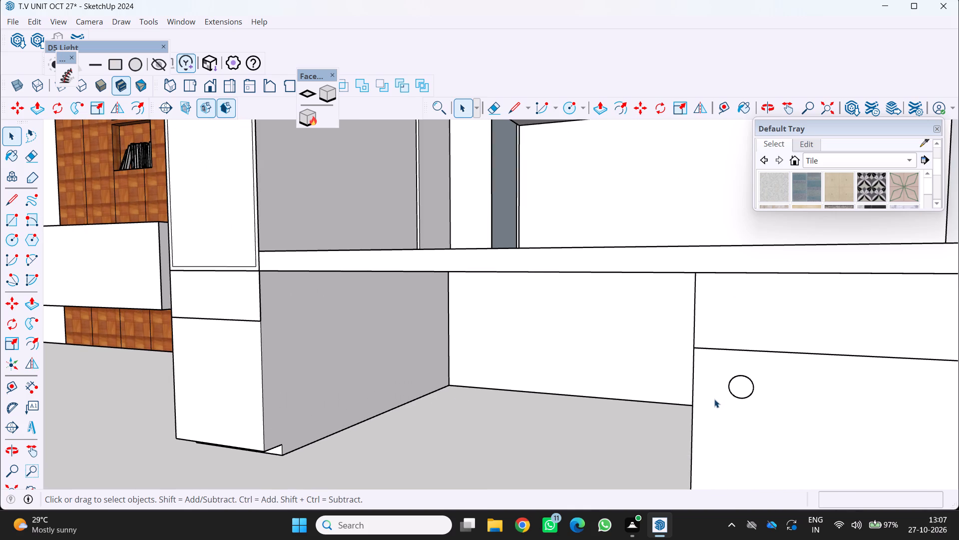
{"action": "key", "text": "p"}
{"action": "left_click", "coordinate": [743, 379]}
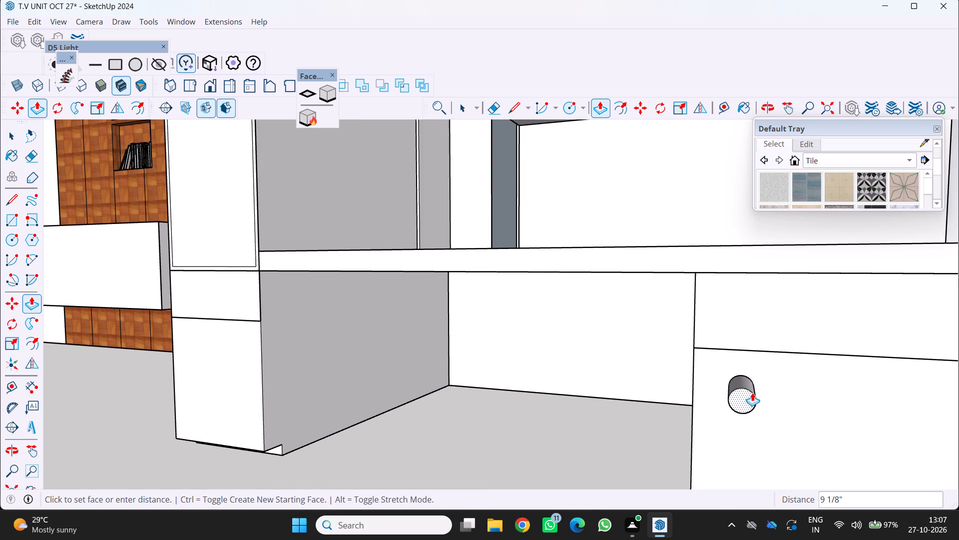
{"action": "scroll", "coordinate": [751, 390], "scroll_direction": "down", "scroll_amount": 8}
{"action": "left_click", "coordinate": [750, 390]}
{"action": "scroll", "coordinate": [742, 392], "scroll_direction": "up", "scroll_amount": 5}
Shift the knob's surface about 1/4" with the Move tool.
{"action": "key", "text": "m"}
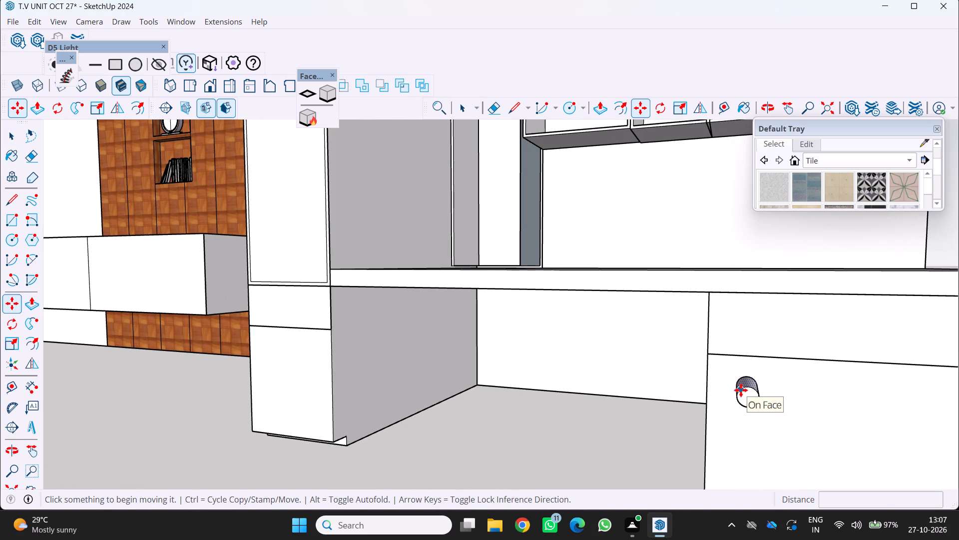
{"action": "left_click", "coordinate": [741, 390]}
{"action": "left_click", "coordinate": [740, 394]}
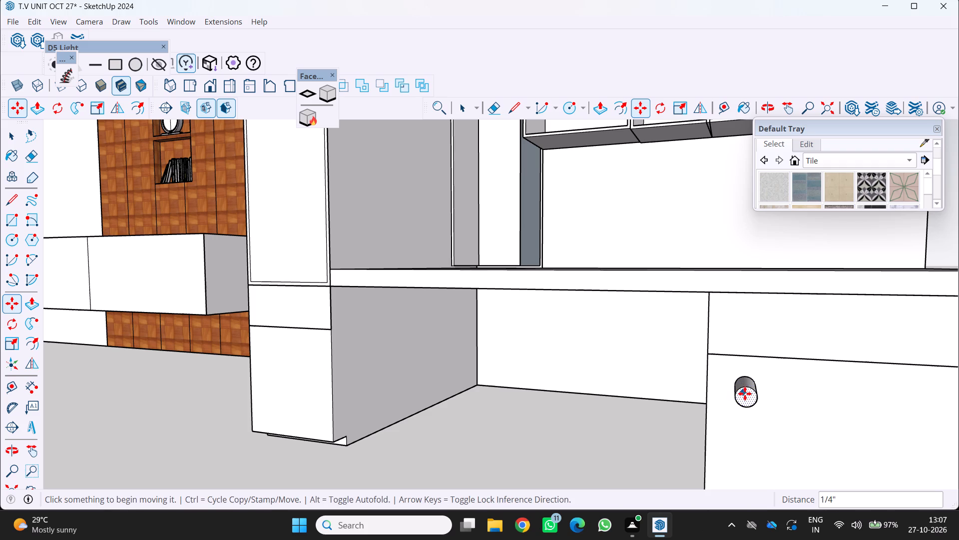
{"action": "key", "text": "space"}
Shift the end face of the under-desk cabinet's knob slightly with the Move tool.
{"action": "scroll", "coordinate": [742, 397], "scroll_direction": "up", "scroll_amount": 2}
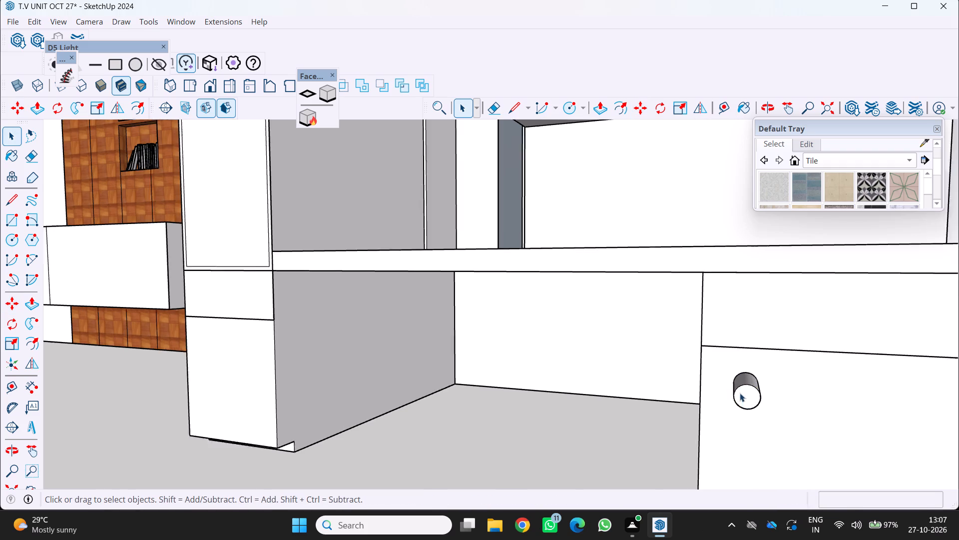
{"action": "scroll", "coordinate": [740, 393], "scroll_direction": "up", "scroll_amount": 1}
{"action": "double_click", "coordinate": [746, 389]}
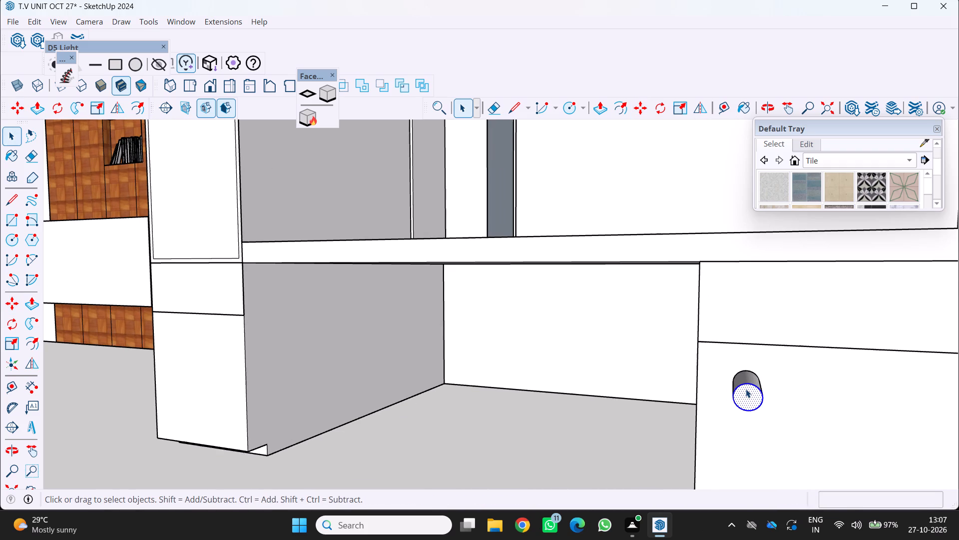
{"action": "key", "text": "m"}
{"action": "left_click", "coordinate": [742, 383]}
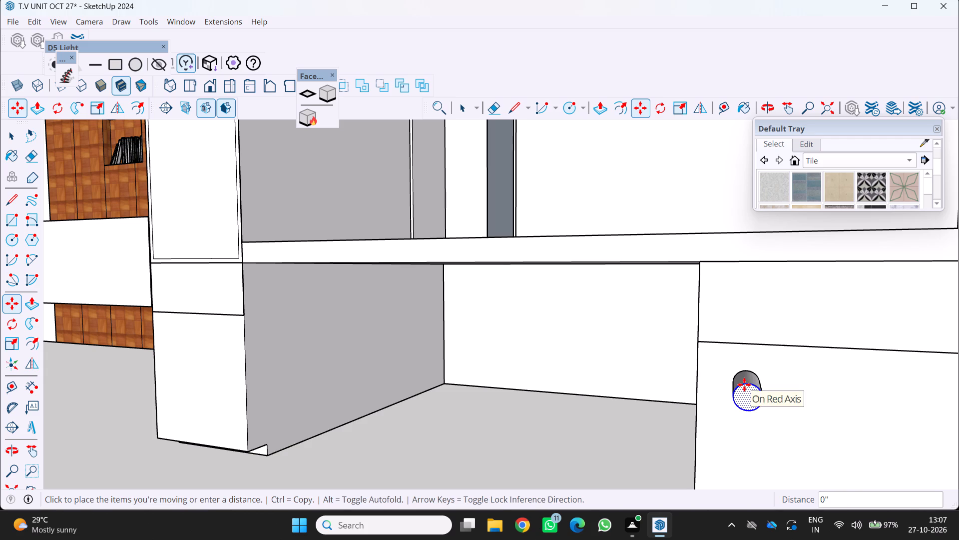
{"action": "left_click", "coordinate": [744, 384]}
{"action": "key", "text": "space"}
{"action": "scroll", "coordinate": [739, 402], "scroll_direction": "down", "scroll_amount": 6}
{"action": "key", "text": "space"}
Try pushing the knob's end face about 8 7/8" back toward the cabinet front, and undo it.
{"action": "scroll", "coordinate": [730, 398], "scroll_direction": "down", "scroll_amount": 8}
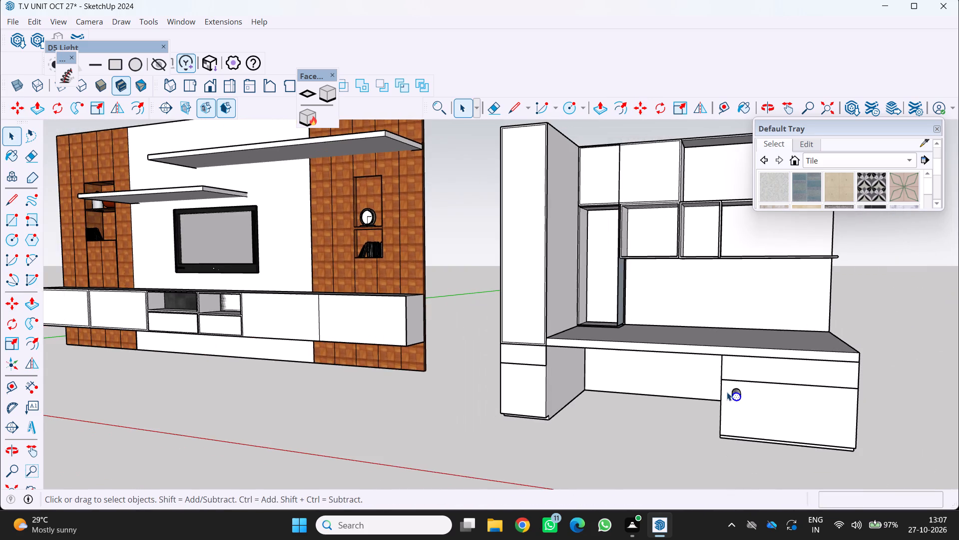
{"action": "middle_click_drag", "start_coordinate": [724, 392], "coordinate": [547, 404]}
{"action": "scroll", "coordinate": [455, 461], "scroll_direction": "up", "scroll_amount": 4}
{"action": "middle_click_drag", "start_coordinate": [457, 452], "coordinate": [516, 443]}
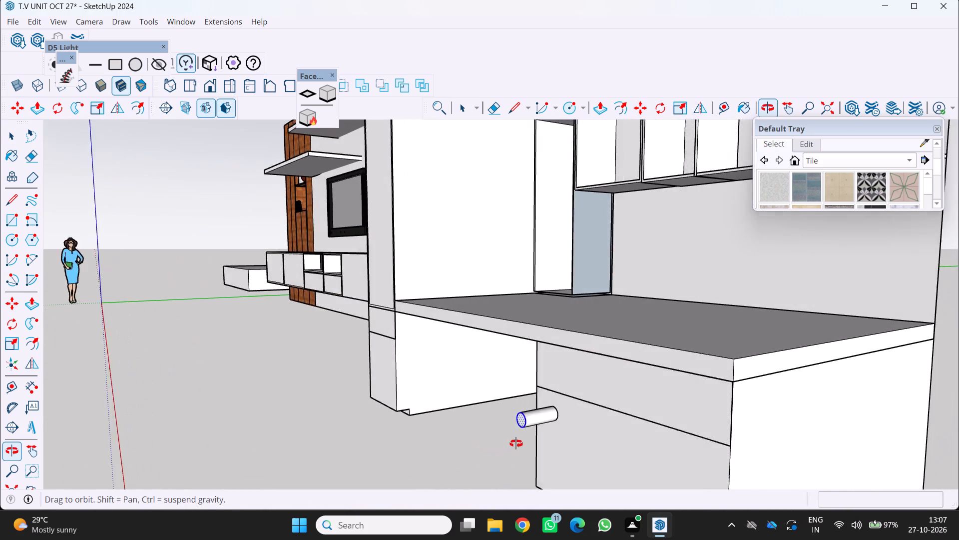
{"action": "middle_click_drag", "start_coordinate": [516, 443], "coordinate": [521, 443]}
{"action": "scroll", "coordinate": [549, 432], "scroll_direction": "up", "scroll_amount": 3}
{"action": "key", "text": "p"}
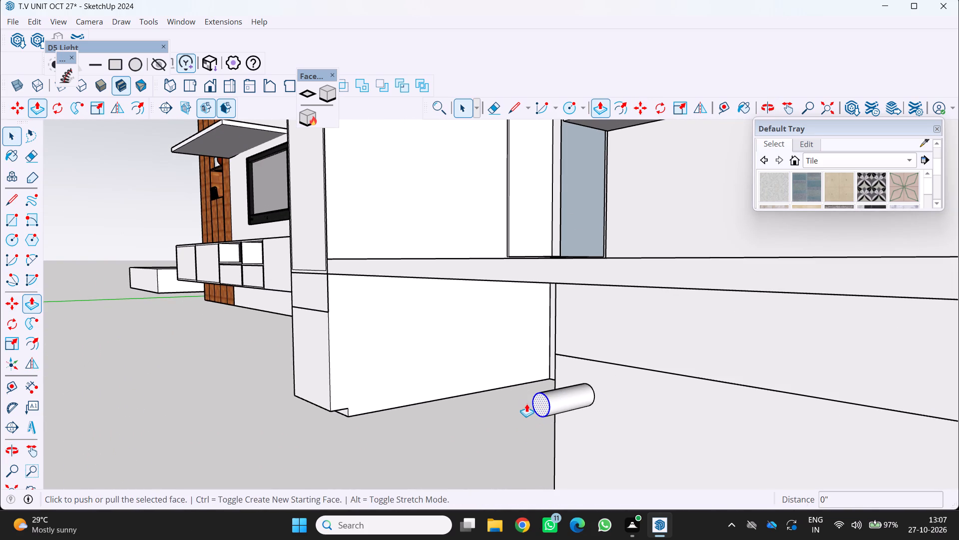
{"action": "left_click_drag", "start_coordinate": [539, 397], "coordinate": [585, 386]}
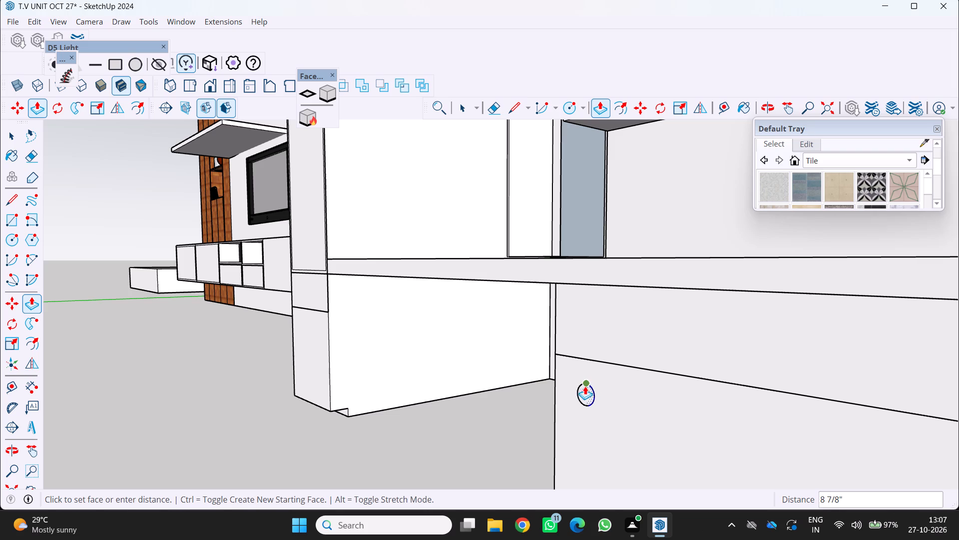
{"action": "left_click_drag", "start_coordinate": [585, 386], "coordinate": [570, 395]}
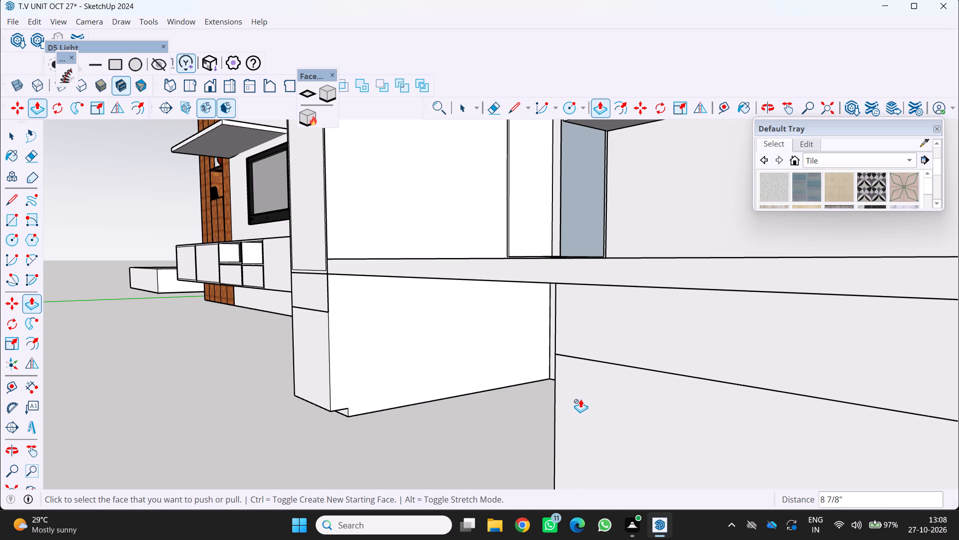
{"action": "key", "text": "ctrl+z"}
Shorten the knob by pushing its end face partway inward and erasing the leftover outer section of the cylinder.
{"action": "left_click_drag", "start_coordinate": [536, 405], "coordinate": [570, 393]}
{"action": "scroll", "coordinate": [546, 396], "scroll_direction": "down", "scroll_amount": 2}
{"action": "key", "text": "r"}
{"action": "key", "text": "e"}
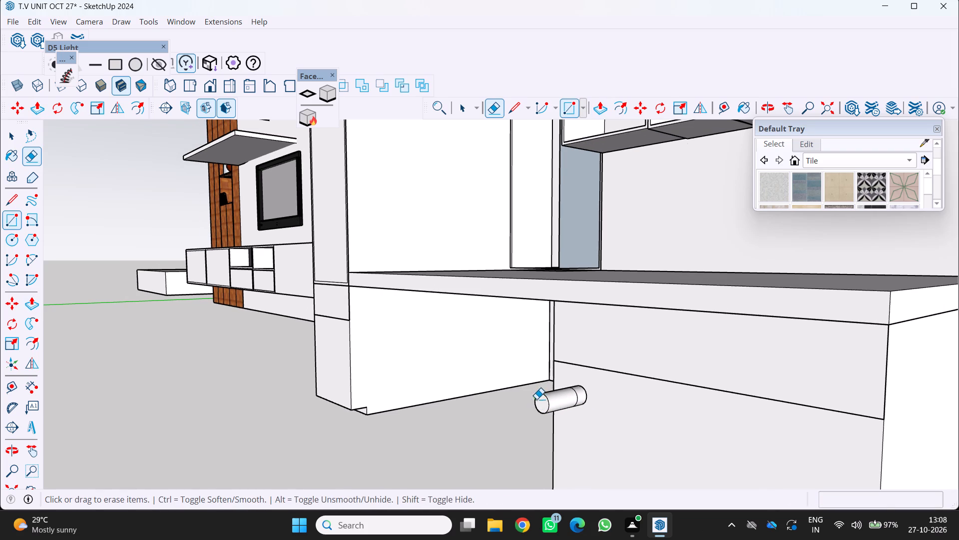
{"action": "left_click", "coordinate": [546, 403]}
{"action": "left_click", "coordinate": [548, 399]}
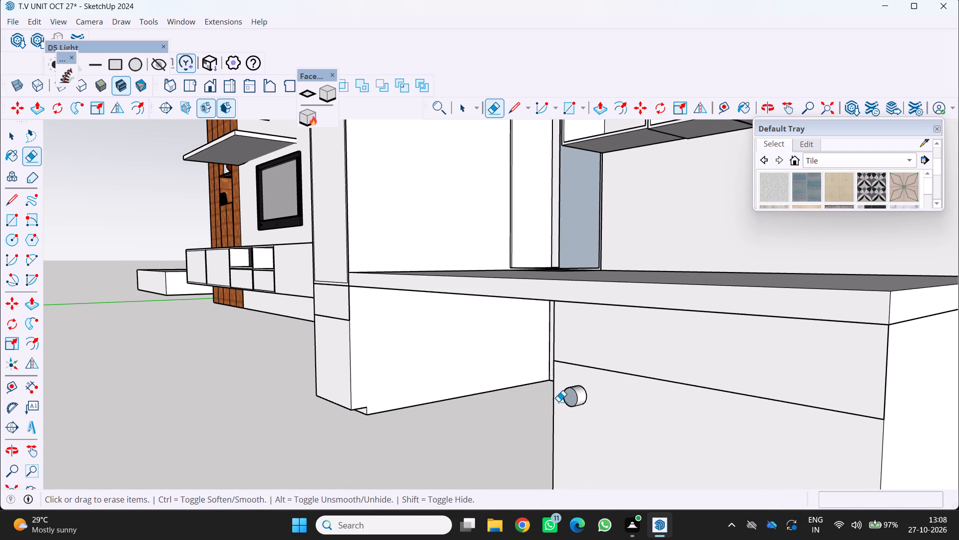
{"action": "scroll", "coordinate": [558, 402], "scroll_direction": "down", "scroll_amount": 4}
{"action": "key", "text": "space"}
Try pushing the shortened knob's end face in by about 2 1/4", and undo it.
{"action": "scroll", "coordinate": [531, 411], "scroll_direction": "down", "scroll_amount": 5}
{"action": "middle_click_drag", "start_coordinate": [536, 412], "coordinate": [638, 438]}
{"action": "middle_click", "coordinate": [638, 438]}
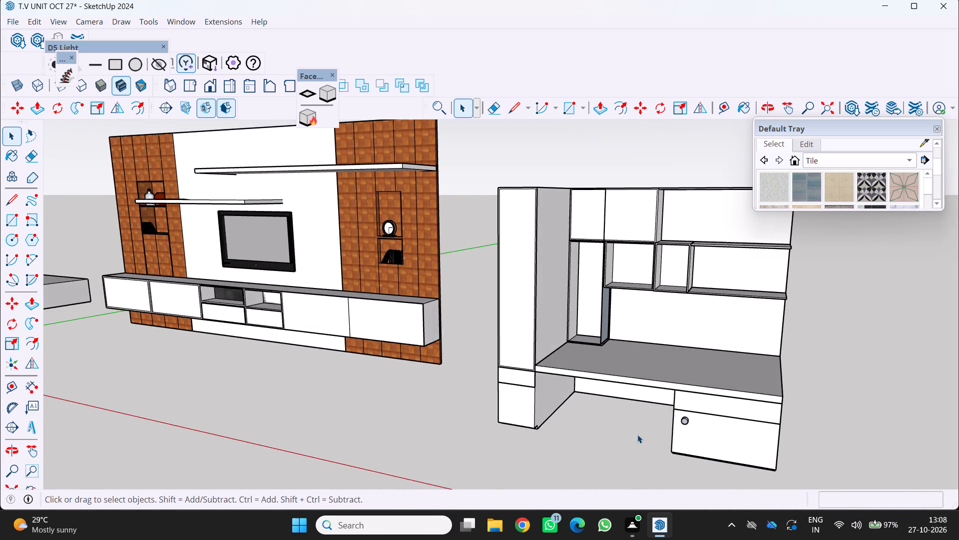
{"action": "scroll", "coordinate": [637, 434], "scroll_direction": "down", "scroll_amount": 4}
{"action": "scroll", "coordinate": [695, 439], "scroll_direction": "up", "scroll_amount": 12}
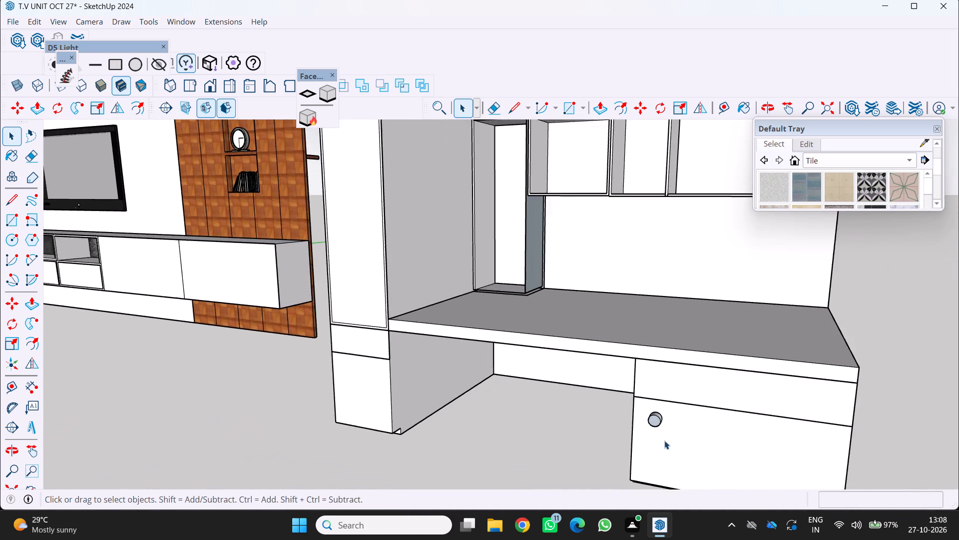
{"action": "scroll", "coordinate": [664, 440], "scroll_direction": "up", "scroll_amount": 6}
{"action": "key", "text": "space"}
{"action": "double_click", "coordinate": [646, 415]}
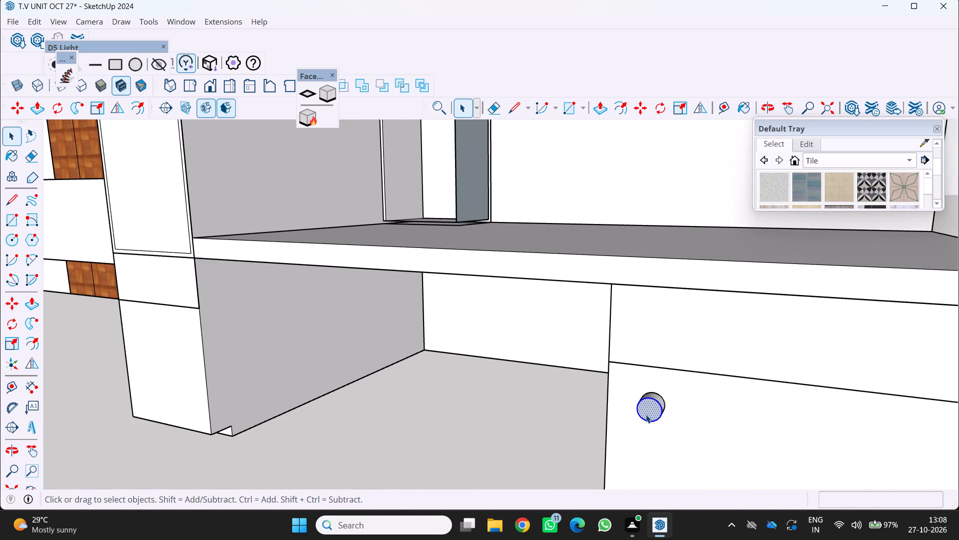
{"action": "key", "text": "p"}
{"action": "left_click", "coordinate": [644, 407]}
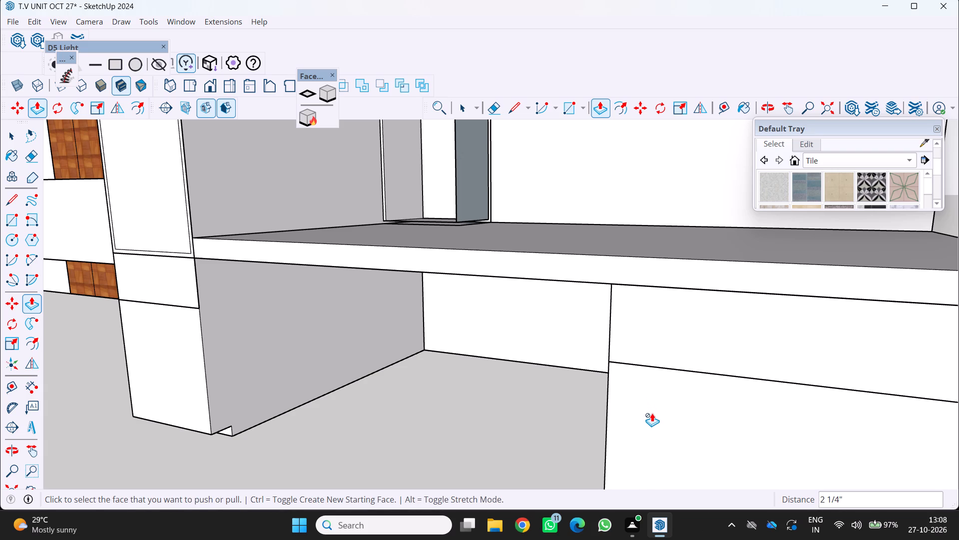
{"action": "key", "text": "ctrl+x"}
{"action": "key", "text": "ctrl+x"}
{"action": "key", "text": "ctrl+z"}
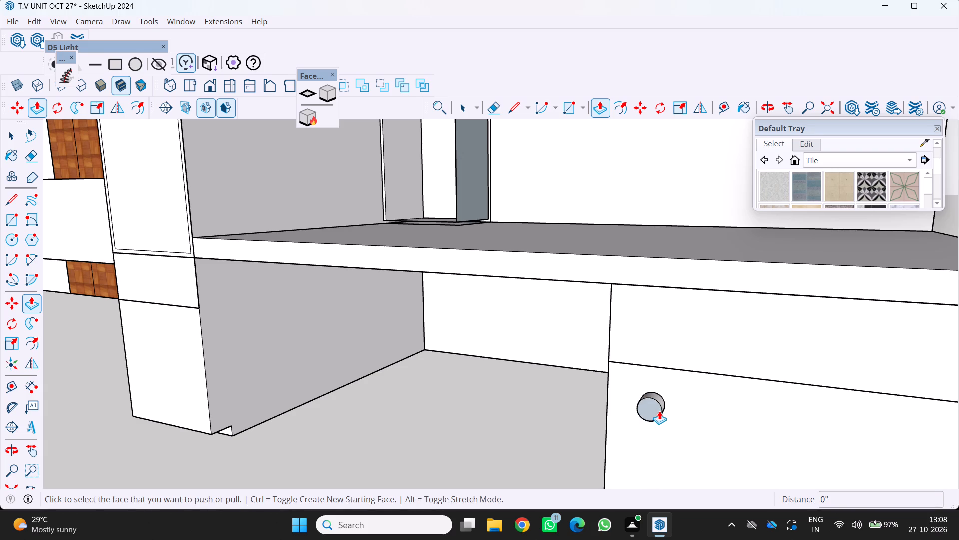
Push the knob's end face about 1 3/8" toward the under-desk cabinet's front to thin the knob.
{"action": "scroll", "coordinate": [642, 400], "scroll_direction": "up", "scroll_amount": 1}
{"action": "middle_click_drag", "start_coordinate": [642, 400], "coordinate": [601, 425]}
{"action": "scroll", "coordinate": [620, 424], "scroll_direction": "up", "scroll_amount": 2}
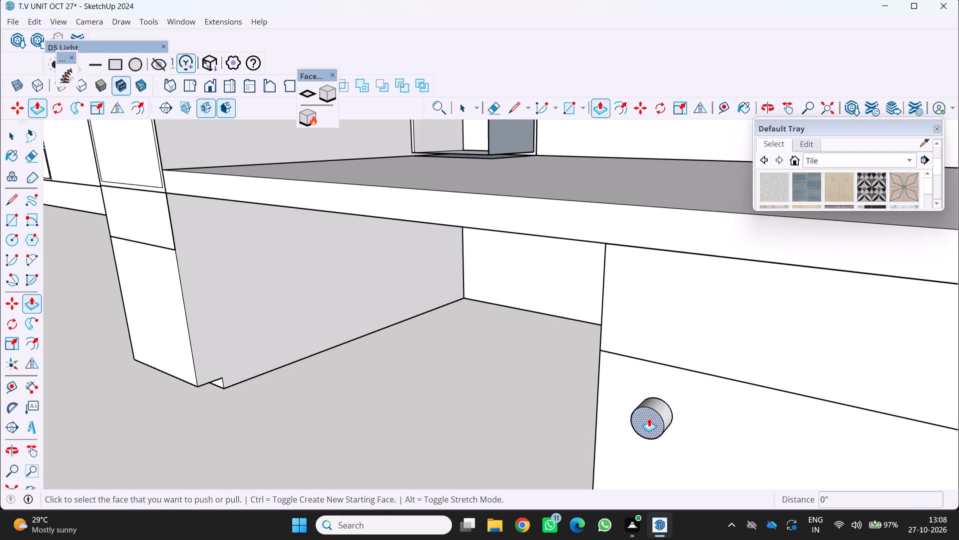
{"action": "left_click_drag", "start_coordinate": [649, 418], "coordinate": [654, 412]}
{"action": "scroll", "coordinate": [647, 410], "scroll_direction": "down", "scroll_amount": 7}
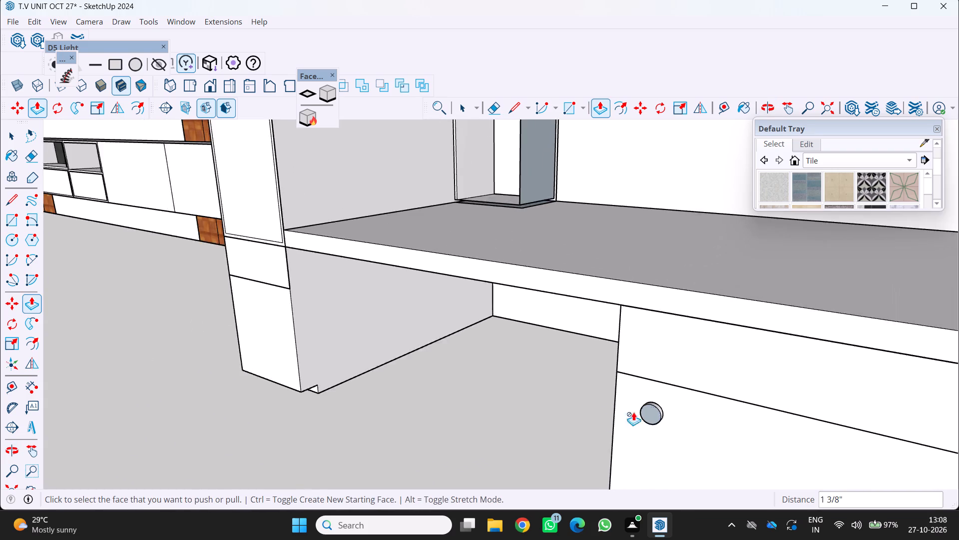
{"action": "scroll", "coordinate": [633, 412], "scroll_direction": "down", "scroll_amount": 2}
{"action": "key", "text": "space"}
Draw a circle of 1" radius near the middle of the under-desk cabinet's drawer front.
{"action": "scroll", "coordinate": [545, 380], "scroll_direction": "down", "scroll_amount": 5}
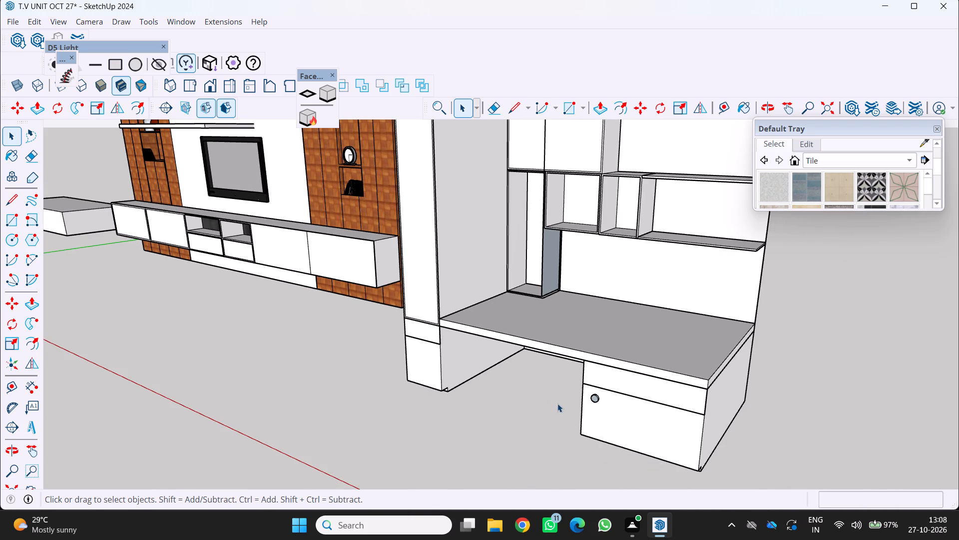
{"action": "scroll", "coordinate": [619, 375], "scroll_direction": "up", "scroll_amount": 1}
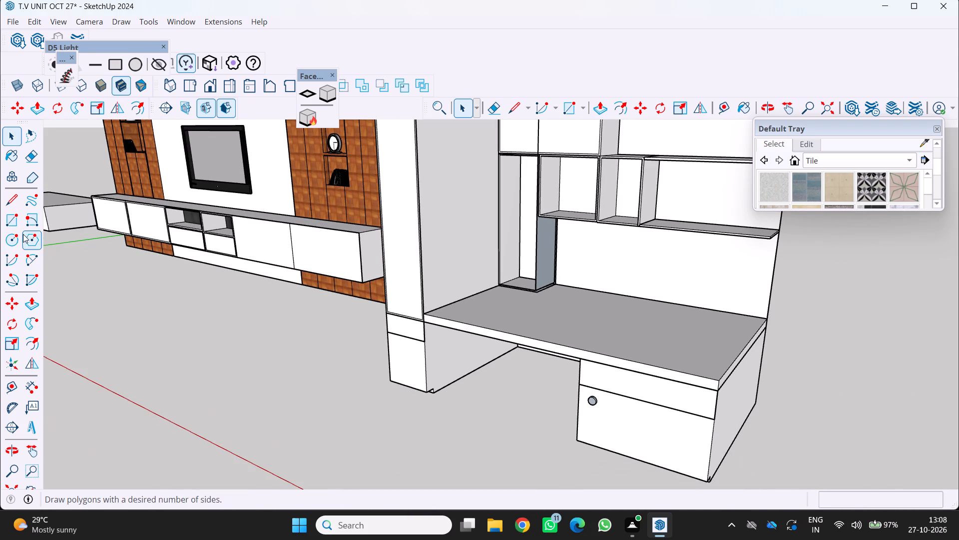
{"action": "left_click", "coordinate": [12, 242]}
{"action": "scroll", "coordinate": [636, 385], "scroll_direction": "up", "scroll_amount": 3}
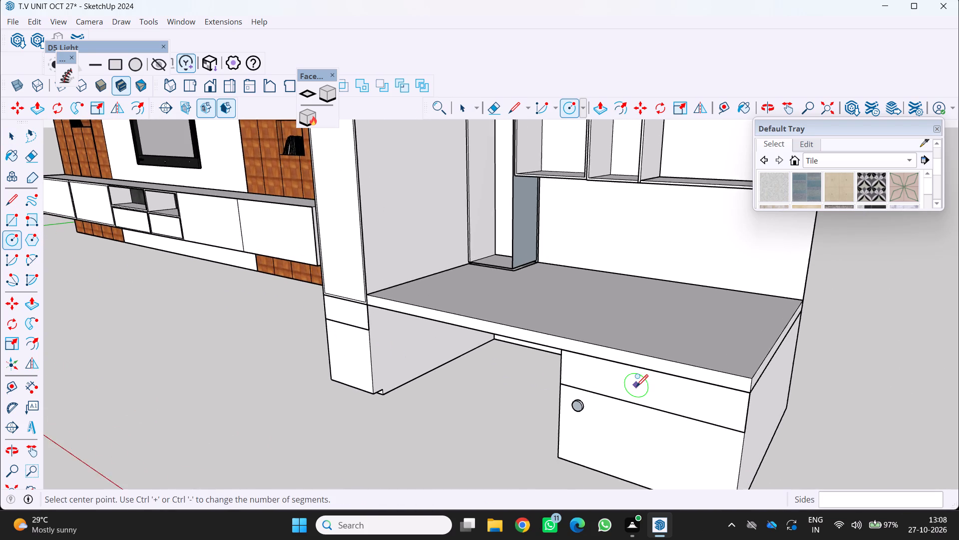
{"action": "scroll", "coordinate": [636, 385], "scroll_direction": "up", "scroll_amount": 2}
{"action": "left_click", "coordinate": [646, 389]}
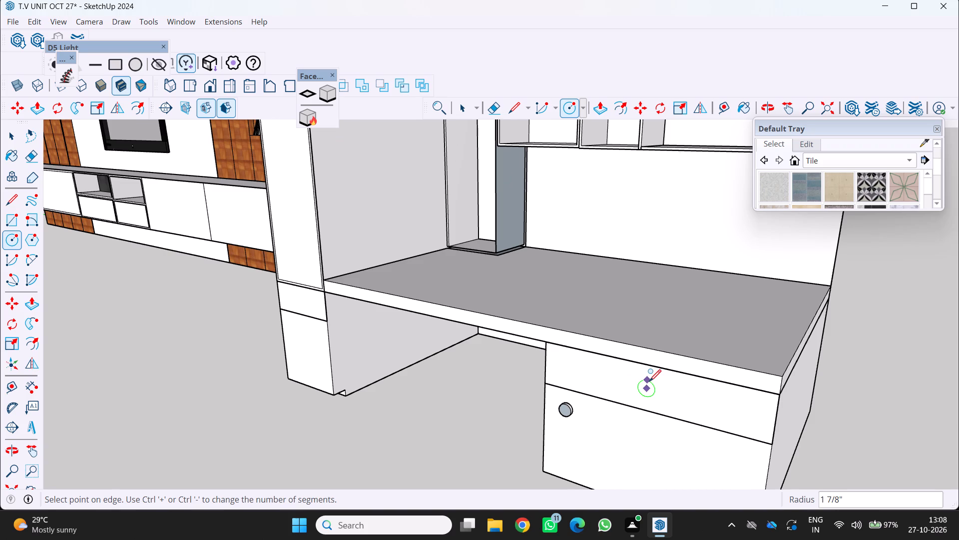
{"action": "scroll", "coordinate": [646, 381], "scroll_direction": "up", "scroll_amount": 3}
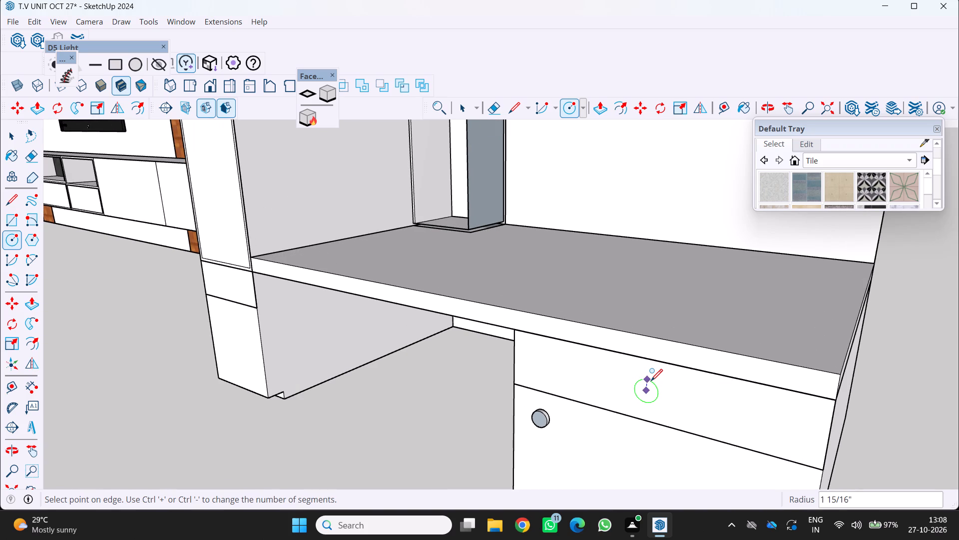
{"action": "key", "text": "1"}
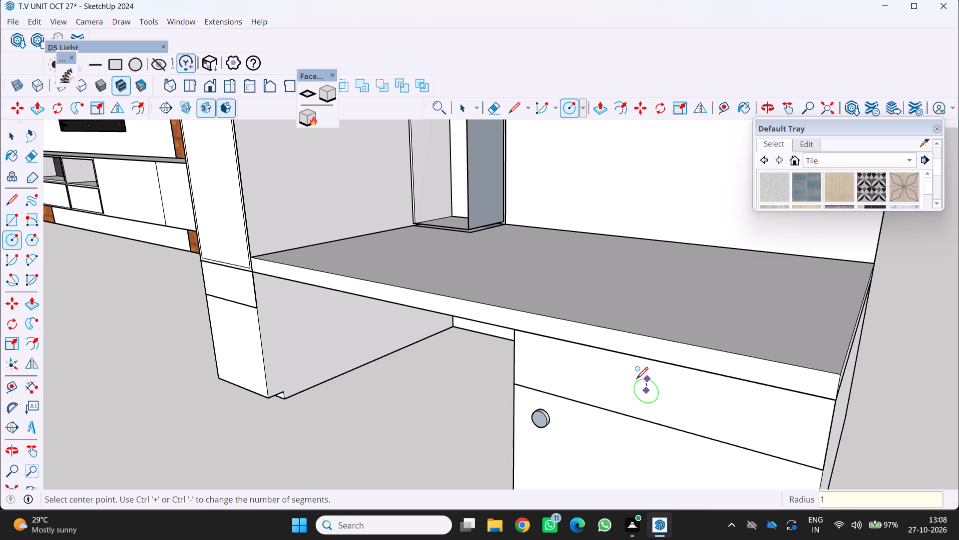
{"action": "key", "text": "Return"}
{"action": "scroll", "coordinate": [656, 405], "scroll_direction": "up", "scroll_amount": 1}
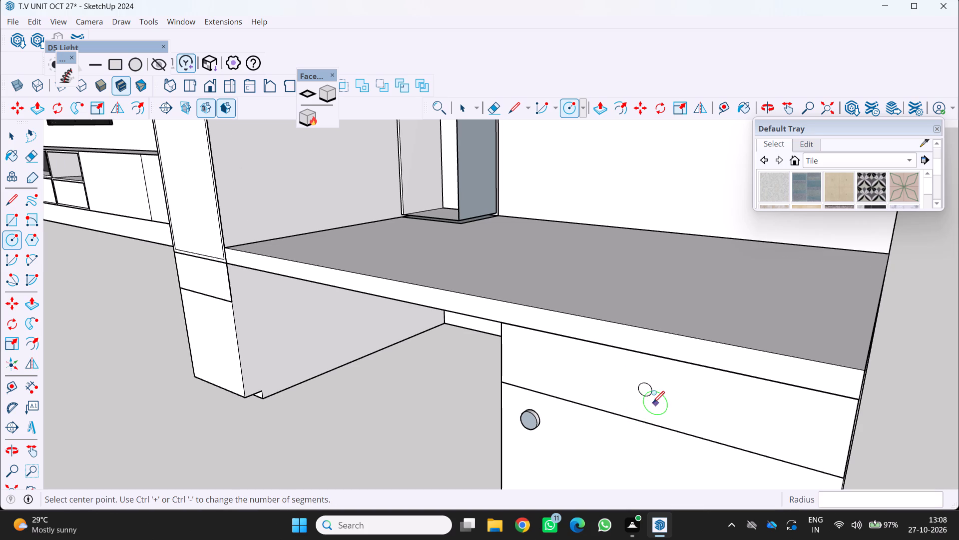
Extrude the drawer front's circle outward about 3/8" to form a knob.
{"action": "key", "text": "space"}
{"action": "key", "text": "p"}
{"action": "scroll", "coordinate": [645, 391], "scroll_direction": "up", "scroll_amount": 3}
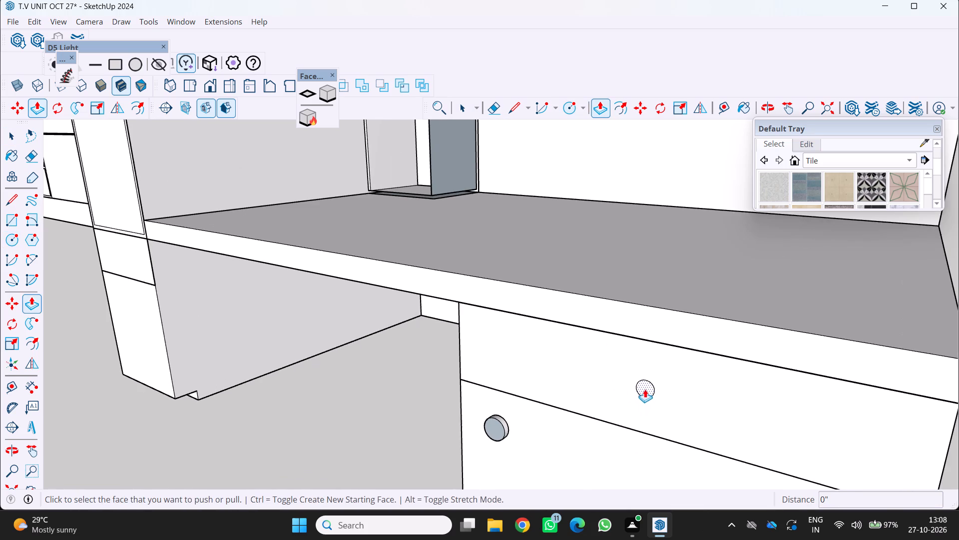
{"action": "left_click", "coordinate": [642, 388]}
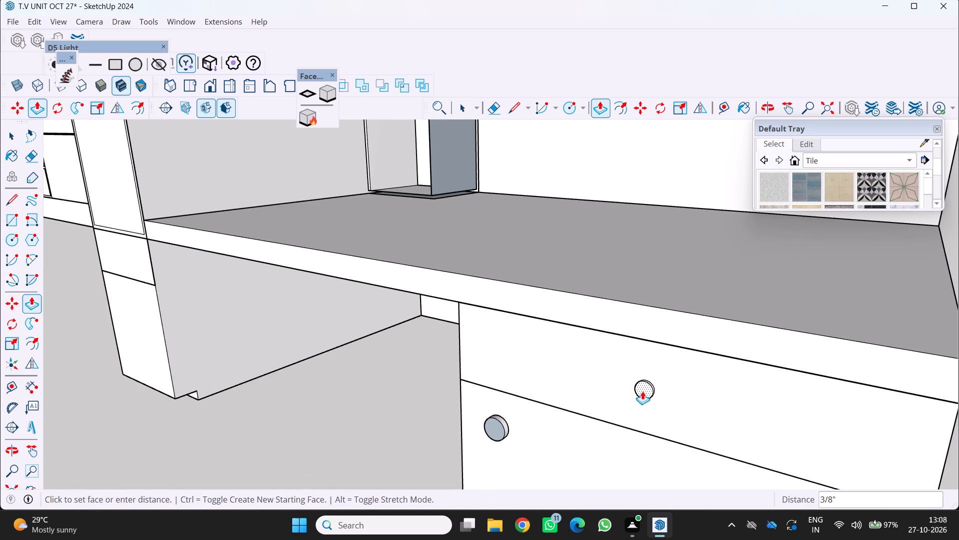
{"action": "left_click", "coordinate": [642, 391]}
{"action": "scroll", "coordinate": [628, 395], "scroll_direction": "down", "scroll_amount": 4}
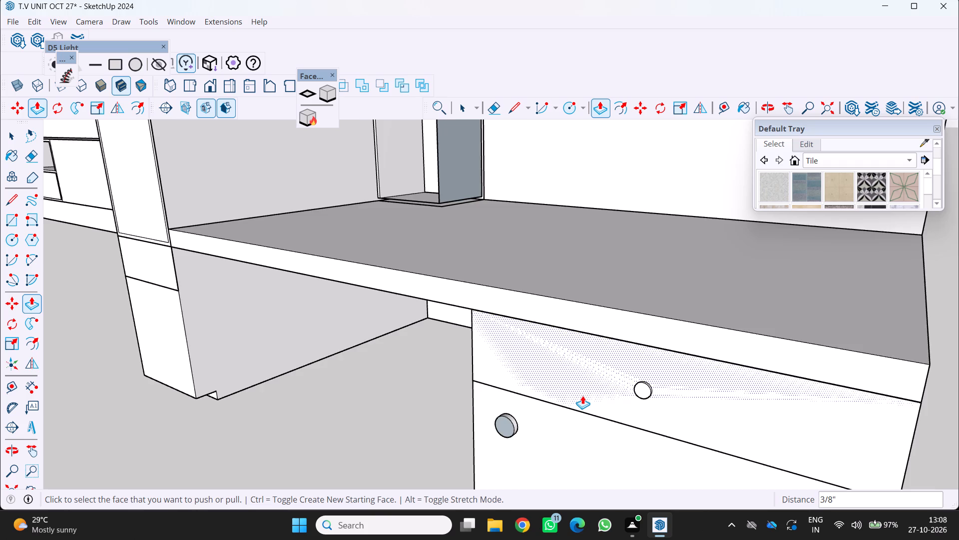
{"action": "scroll", "coordinate": [582, 394], "scroll_direction": "down", "scroll_amount": 4}
{"action": "key", "text": "space"}
{"action": "left_click", "coordinate": [442, 399]}
Draw a circle of about 1" radius on the tall cabinet's lower front, near its inner edge below the drawer line.
{"action": "scroll", "coordinate": [446, 393], "scroll_direction": "down", "scroll_amount": 4}
{"action": "middle_click_drag", "start_coordinate": [448, 393], "coordinate": [548, 405]}
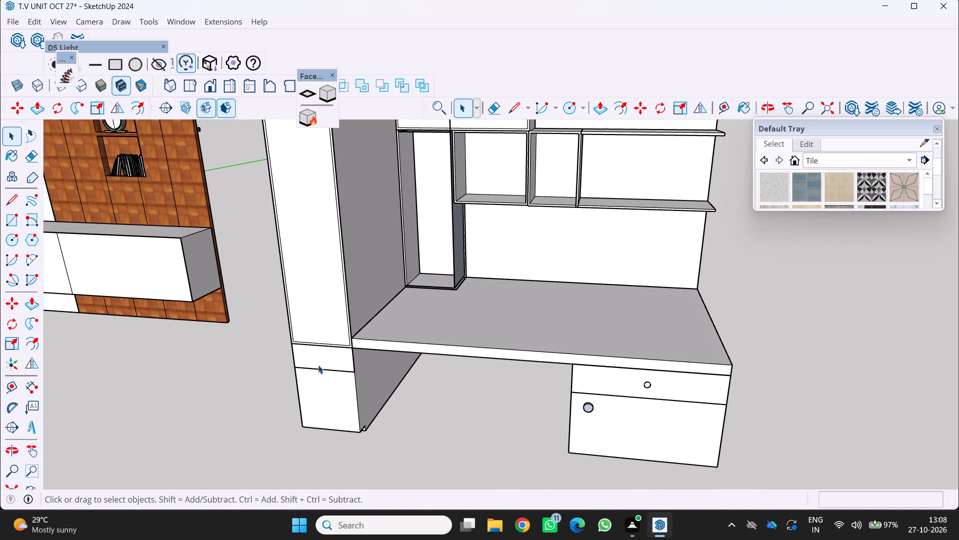
{"action": "scroll", "coordinate": [347, 364], "scroll_direction": "up", "scroll_amount": 2}
{"action": "middle_click_drag", "start_coordinate": [340, 387], "coordinate": [366, 389]}
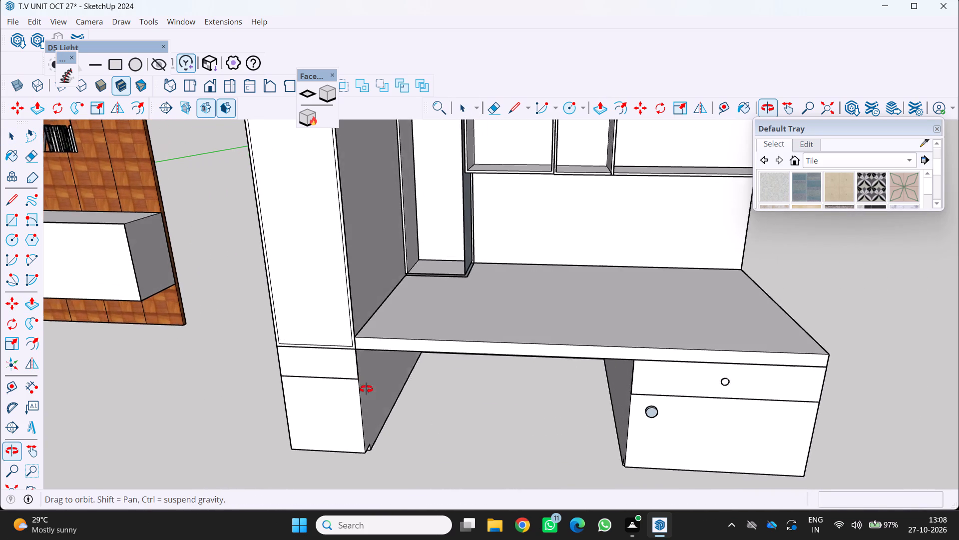
{"action": "middle_click_drag", "start_coordinate": [366, 389], "coordinate": [369, 390]}
{"action": "middle_click", "coordinate": [370, 390]}
{"action": "middle_click", "coordinate": [372, 390]}
{"action": "middle_click", "coordinate": [374, 390]}
{"action": "scroll", "coordinate": [347, 401], "scroll_direction": "up", "scroll_amount": 3}
{"action": "key", "text": "c"}
{"action": "scroll", "coordinate": [354, 401], "scroll_direction": "up", "scroll_amount": 3}
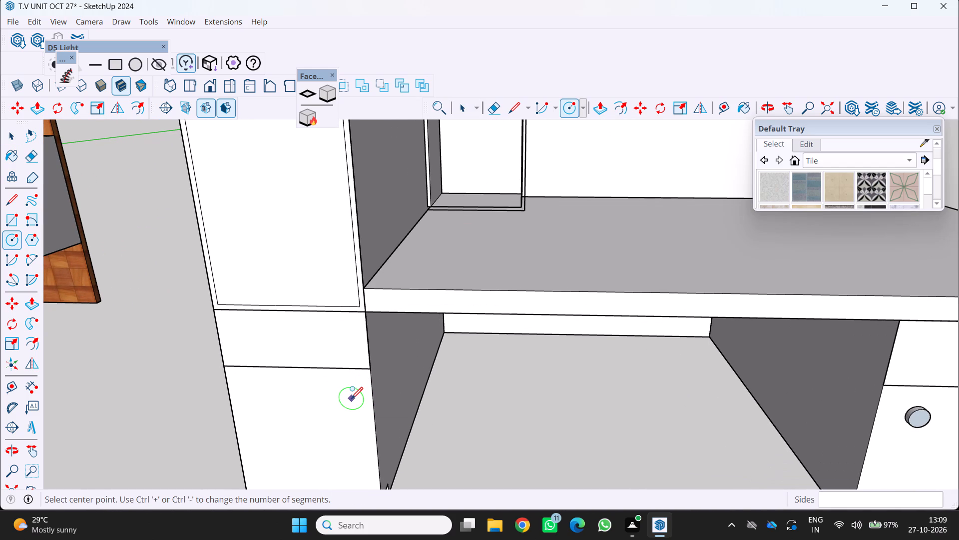
{"action": "left_click", "coordinate": [351, 395]}
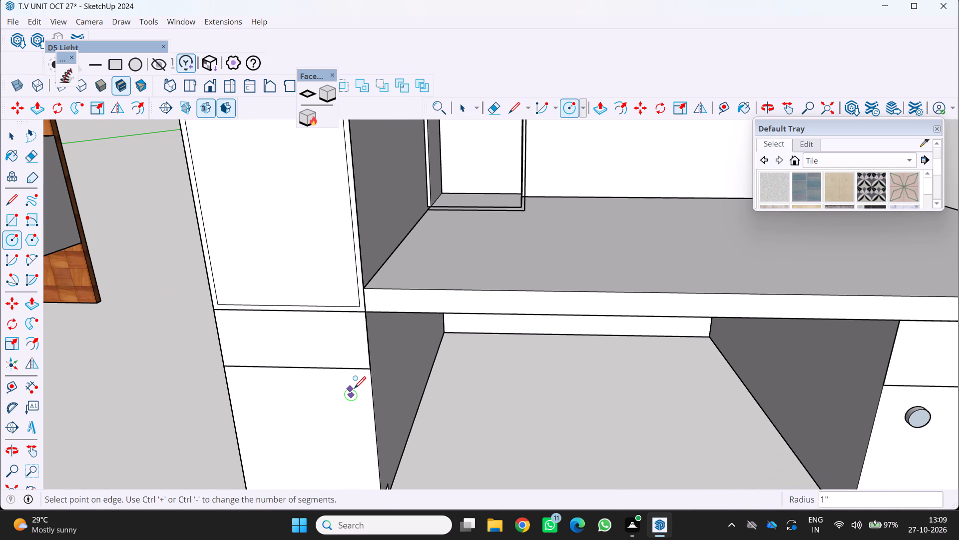
{"action": "left_click", "coordinate": [354, 387]}
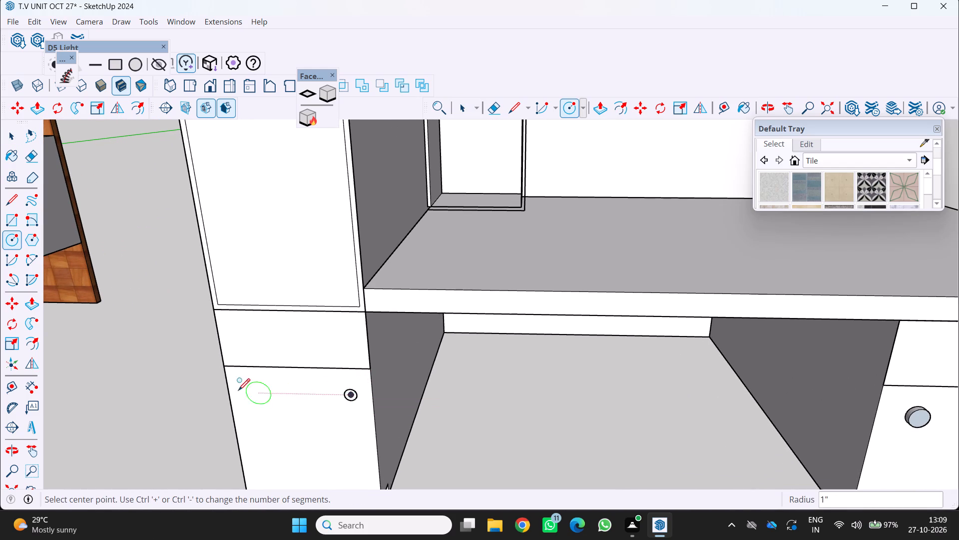
Draw a small circle near the middle of the drawer front at the tall cabinet's base.
{"action": "left_click", "coordinate": [277, 336]}
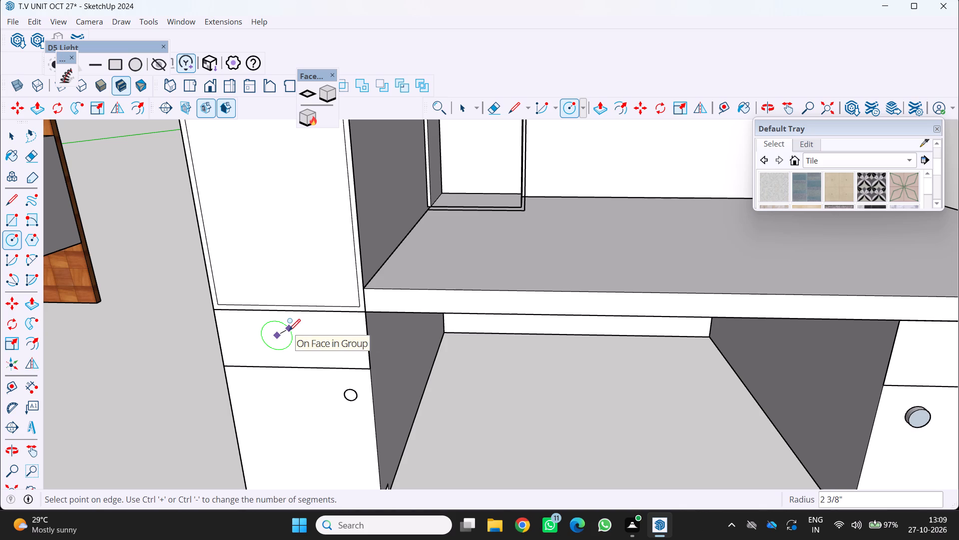
{"action": "left_click", "coordinate": [283, 333]}
{"action": "scroll", "coordinate": [285, 340], "scroll_direction": "down", "scroll_amount": 3}
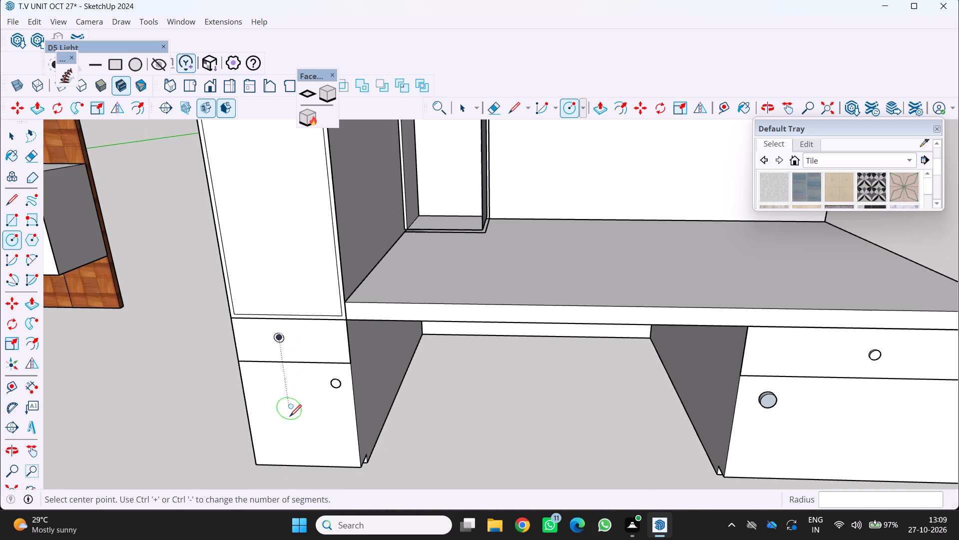
{"action": "key", "text": "space"}
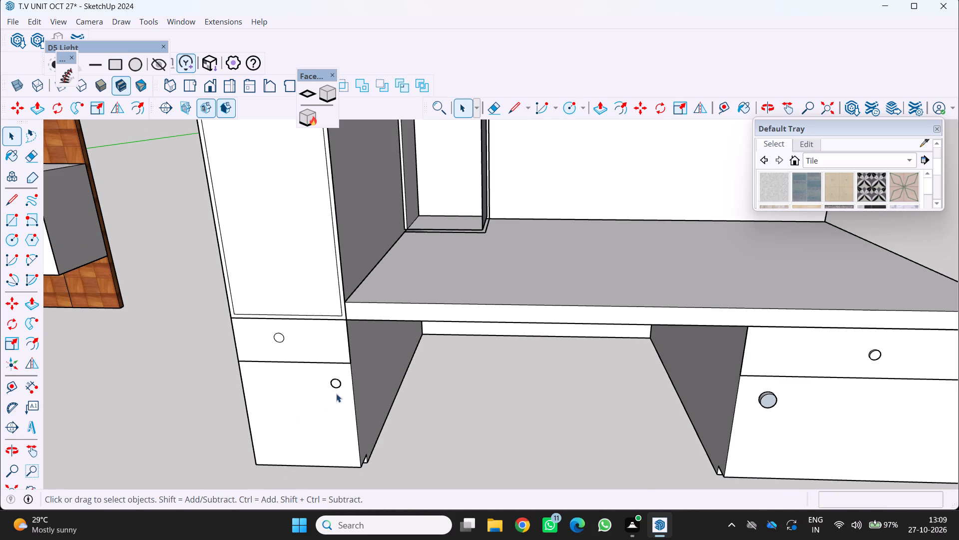
Extrude the circle on the tall cabinet's lower door front outward about 1/2" to form a knob.
{"action": "scroll", "coordinate": [336, 384], "scroll_direction": "up", "scroll_amount": 8}
{"action": "key", "text": "p"}
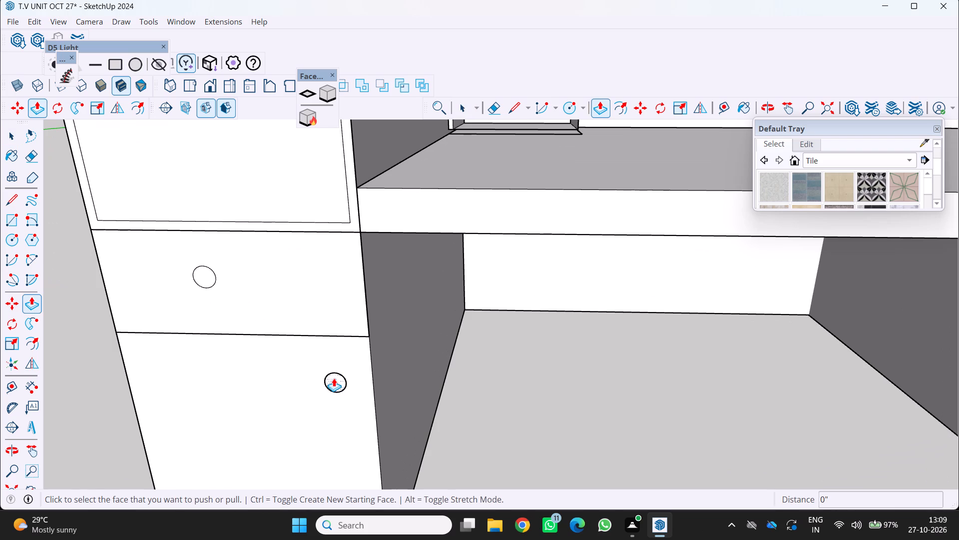
{"action": "left_click", "coordinate": [334, 378]}
{"action": "left_click", "coordinate": [332, 380]}
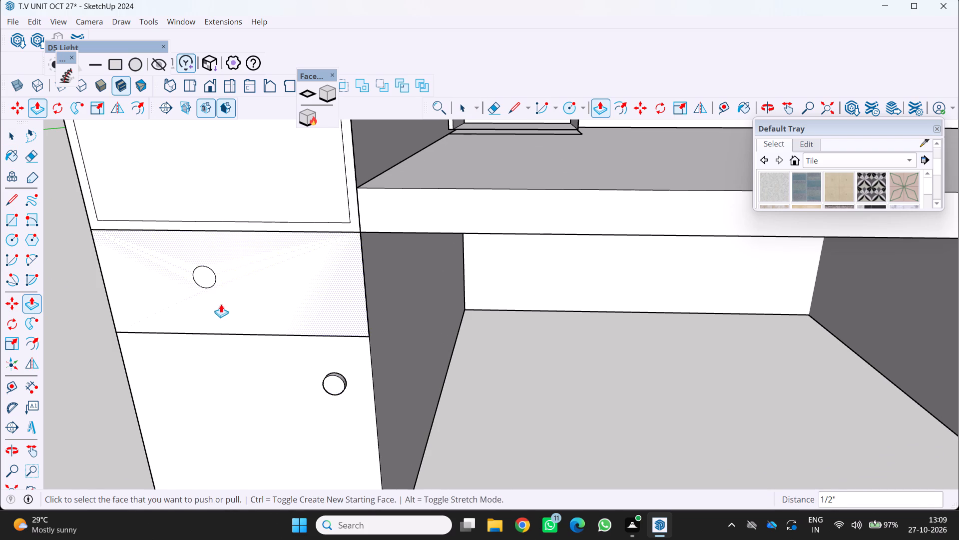
Extrude the circle on the tall cabinet's drawer front outward about 3/8" to form a knob.
{"action": "left_click", "coordinate": [204, 272]}
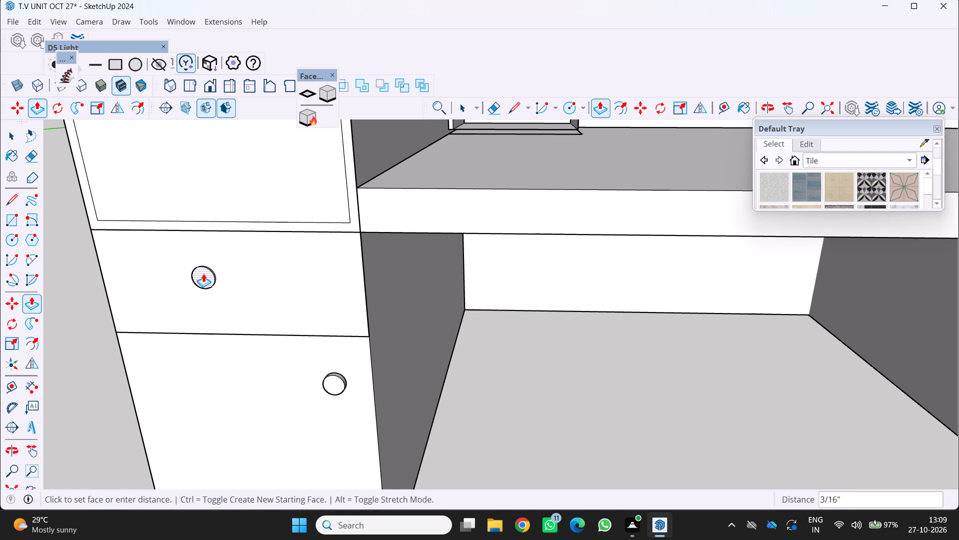
{"action": "left_click", "coordinate": [202, 274]}
{"action": "scroll", "coordinate": [251, 298], "scroll_direction": "down", "scroll_amount": 8}
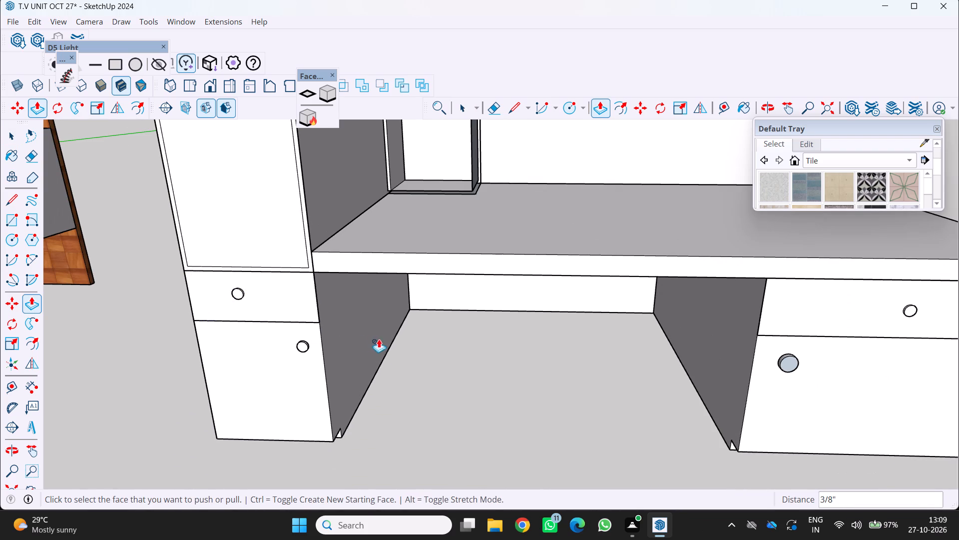
{"action": "key", "text": "space"}
{"action": "left_click", "coordinate": [407, 343]}
{"action": "scroll", "coordinate": [405, 344], "scroll_direction": "down", "scroll_amount": 5}
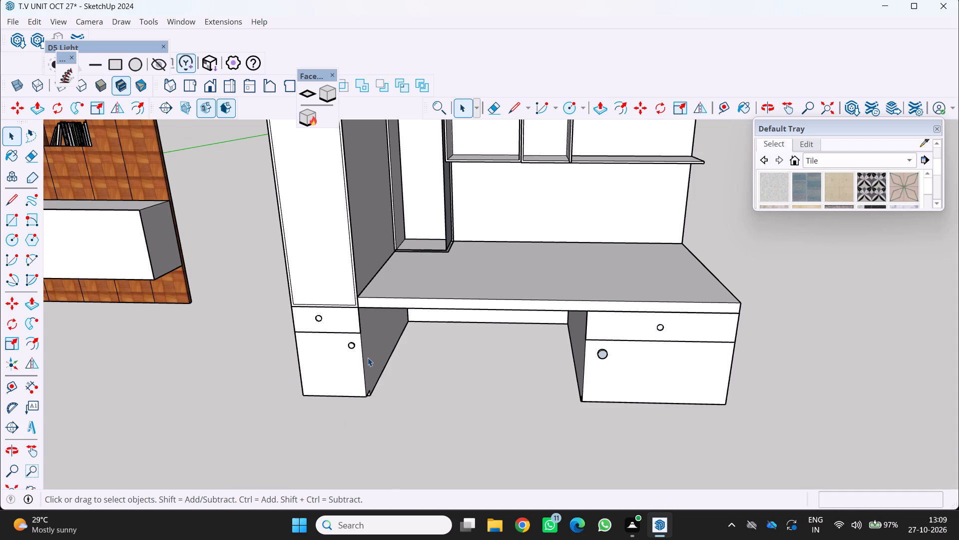
Examine the wall cabinet and desk unit from the front and back, and alongside the TV unit.
{"action": "scroll", "coordinate": [371, 365], "scroll_direction": "down", "scroll_amount": 9}
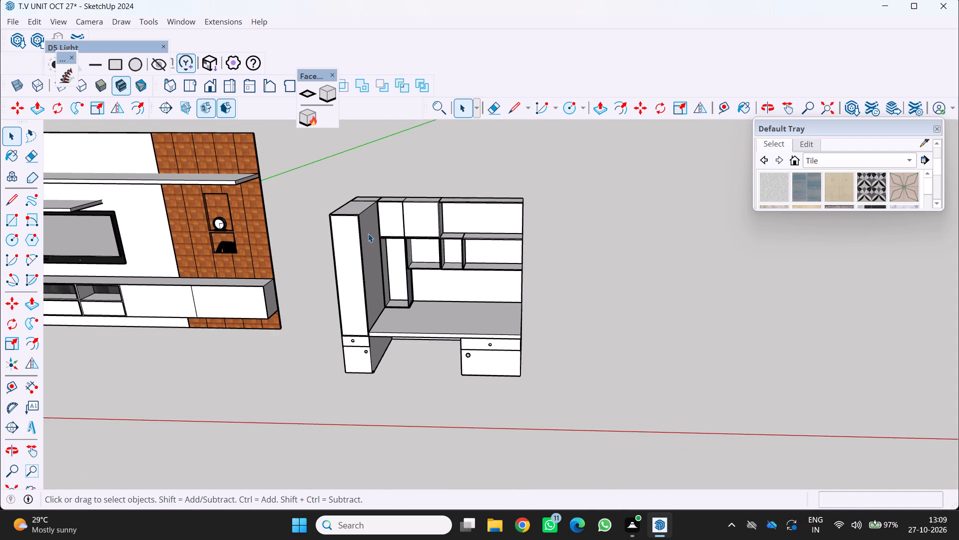
{"action": "scroll", "coordinate": [374, 246], "scroll_direction": "down", "scroll_amount": 2}
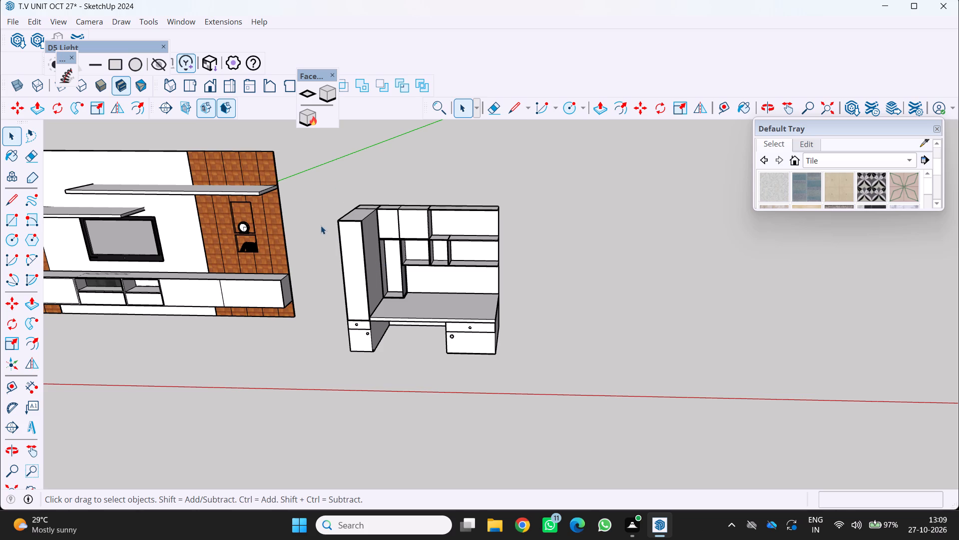
{"action": "scroll", "coordinate": [332, 220], "scroll_direction": "up", "scroll_amount": 1}
{"action": "middle_click_drag", "start_coordinate": [349, 228], "coordinate": [371, 219]}
{"action": "scroll", "coordinate": [350, 228], "scroll_direction": "up", "scroll_amount": 3}
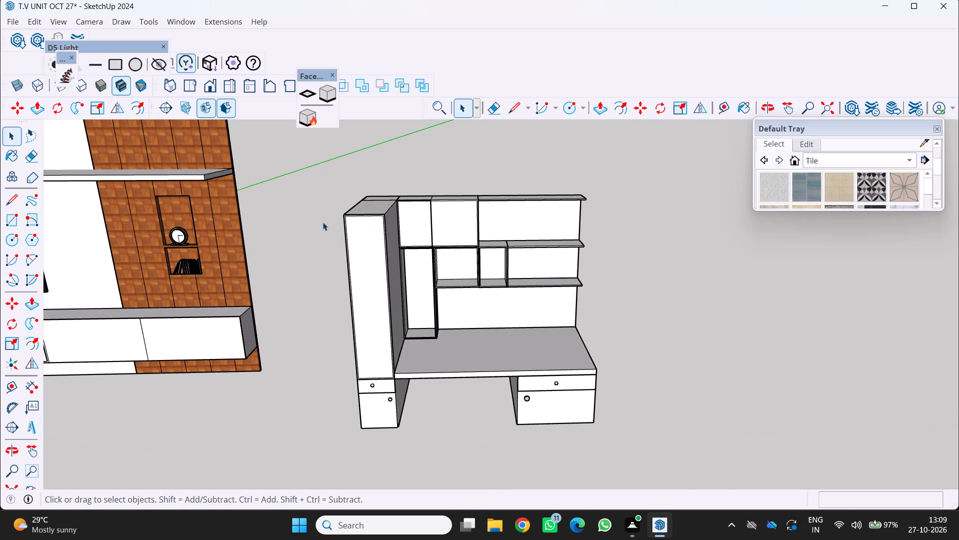
{"action": "scroll", "coordinate": [371, 215], "scroll_direction": "up", "scroll_amount": 3}
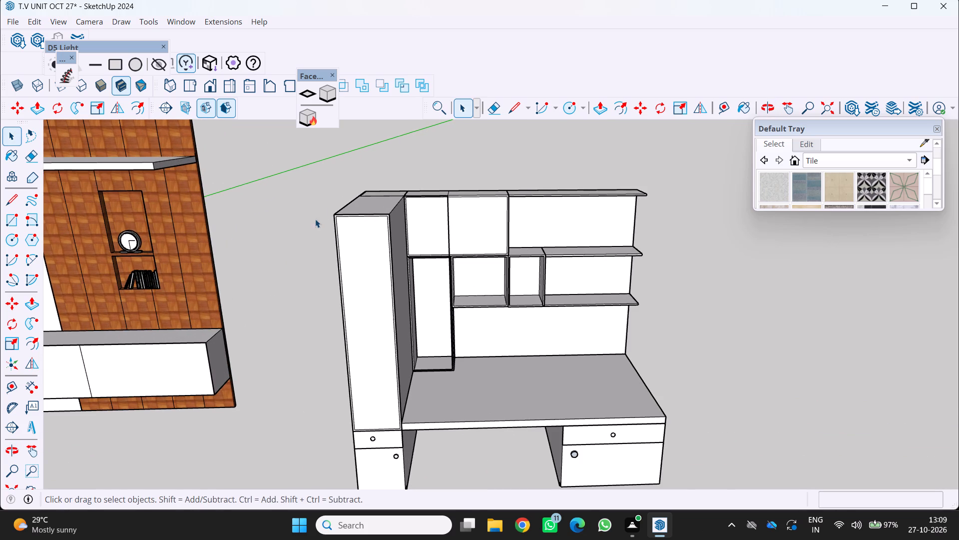
{"action": "middle_click_drag", "start_coordinate": [332, 207], "coordinate": [819, 242]}
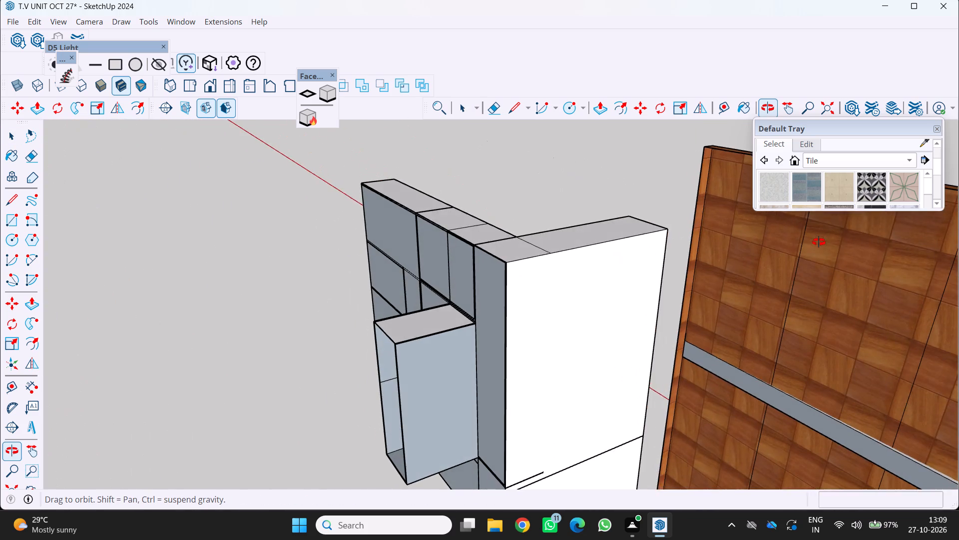
{"action": "middle_click_drag", "start_coordinate": [819, 242], "coordinate": [295, 206]}
{"action": "middle_click", "coordinate": [295, 205]}
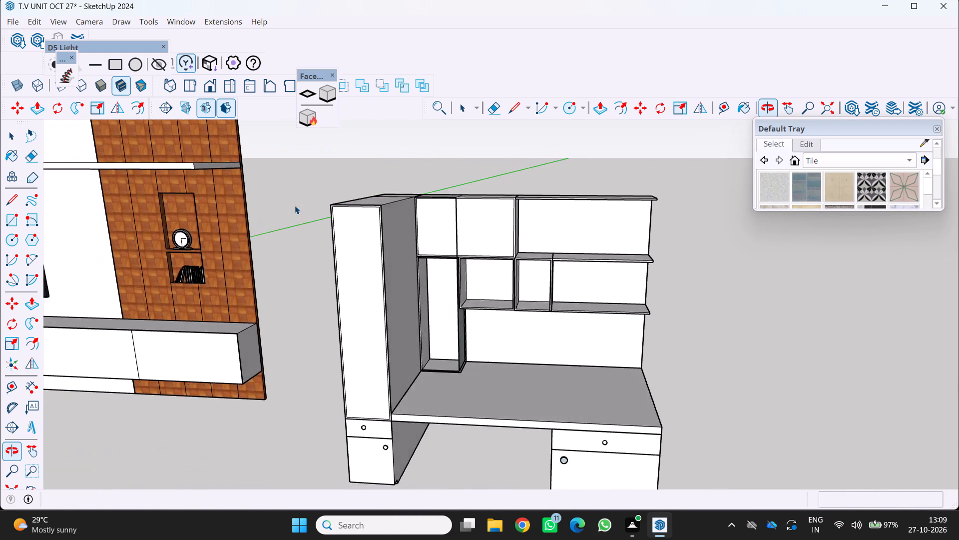
{"action": "middle_click", "coordinate": [295, 205]}
{"action": "scroll", "coordinate": [346, 241], "scroll_direction": "down", "scroll_amount": 9}
{"action": "middle_click_drag", "start_coordinate": [335, 319], "coordinate": [329, 285]}
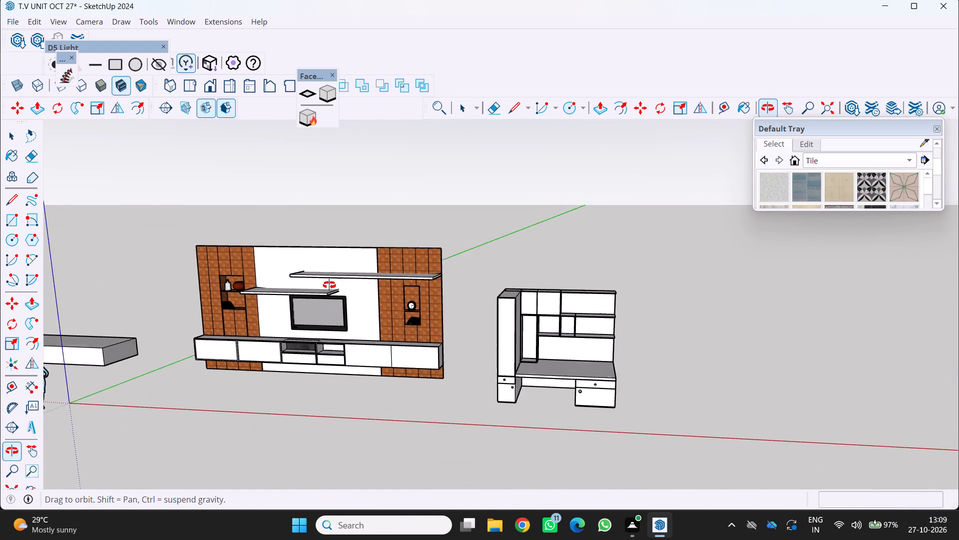
{"action": "middle_click_drag", "start_coordinate": [329, 285], "coordinate": [339, 253]}
{"action": "scroll", "coordinate": [397, 359], "scroll_direction": "up", "scroll_amount": 1}
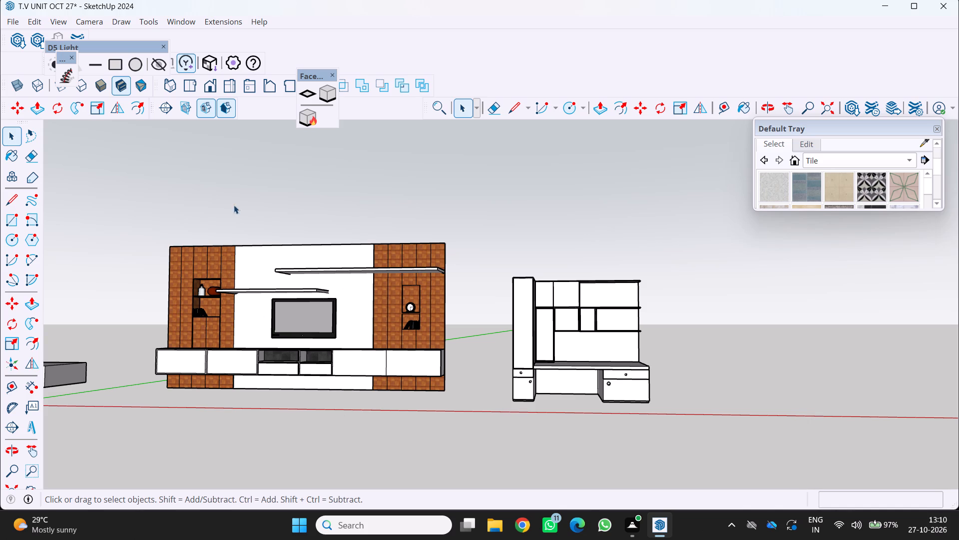
{"action": "scroll", "coordinate": [234, 234], "scroll_direction": "down", "scroll_amount": 1}
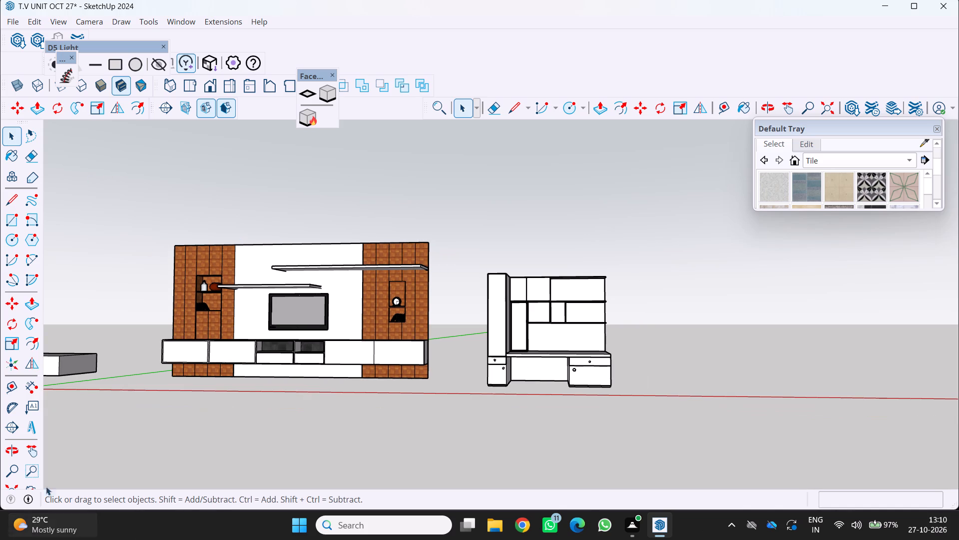
Undock the large tool set so that it floats over the drawing area.
{"action": "scroll", "coordinate": [27, 459], "scroll_direction": "down", "scroll_amount": 2}
{"action": "scroll", "coordinate": [1, 489], "scroll_direction": "down", "scroll_amount": 5}
{"action": "left_click_drag", "start_coordinate": [23, 120], "coordinate": [25, 102]}
{"action": "scroll", "coordinate": [20, 120], "scroll_direction": "down", "scroll_amount": 1}
{"action": "left_click_drag", "start_coordinate": [24, 122], "coordinate": [35, 115]}
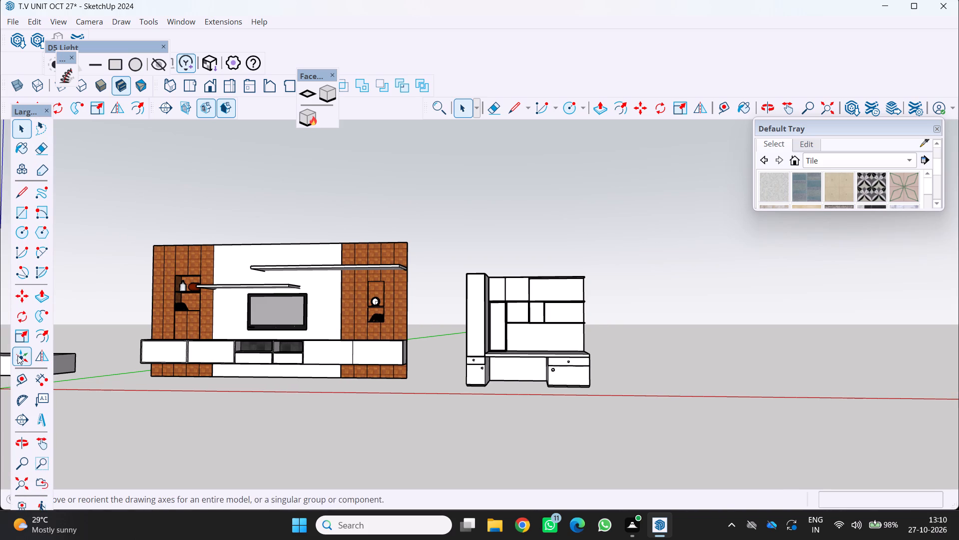
Start a 3D text and replace its placeholder content with KUMAR.
{"action": "scroll", "coordinate": [25, 350], "scroll_direction": "down", "scroll_amount": 1}
{"action": "scroll", "coordinate": [19, 456], "scroll_direction": "down", "scroll_amount": 1}
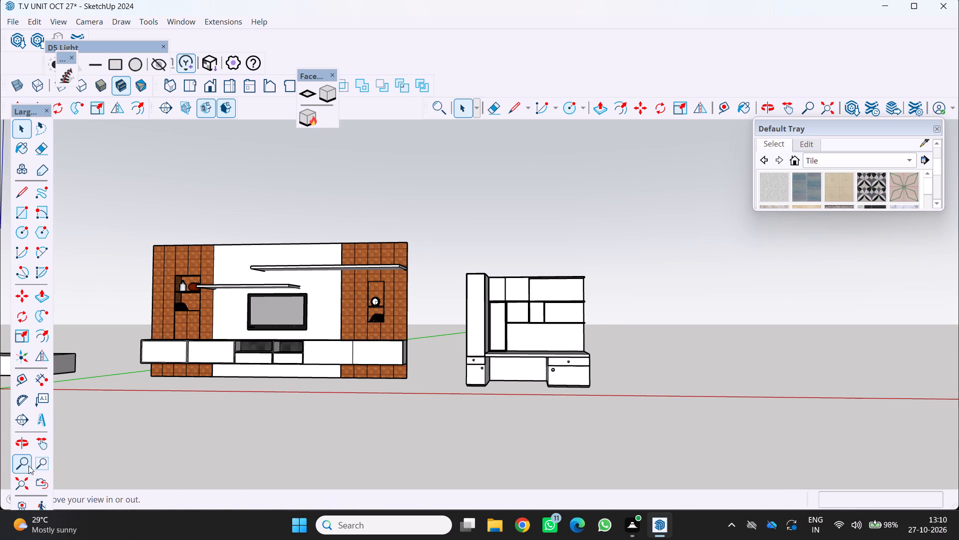
{"action": "scroll", "coordinate": [31, 475], "scroll_direction": "down", "scroll_amount": 4}
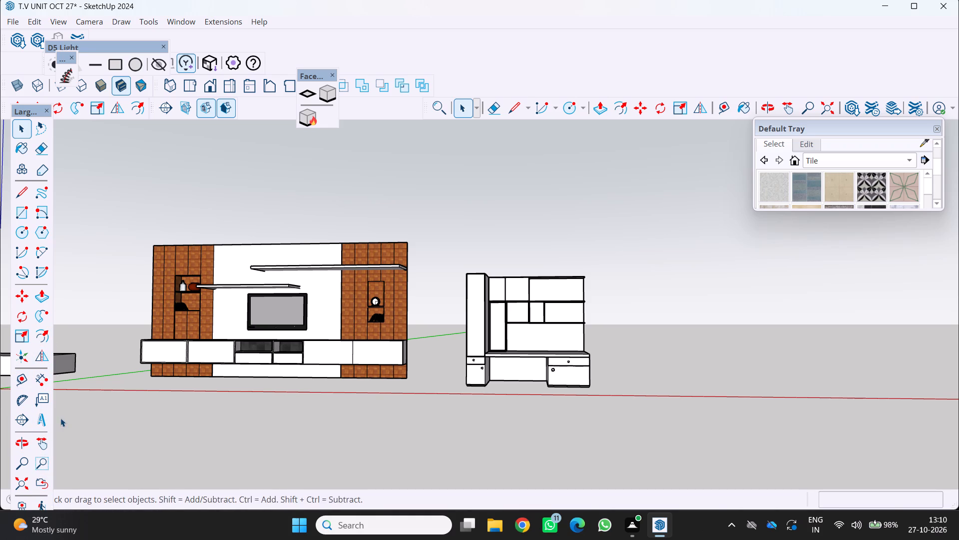
{"action": "left_click", "coordinate": [45, 418]}
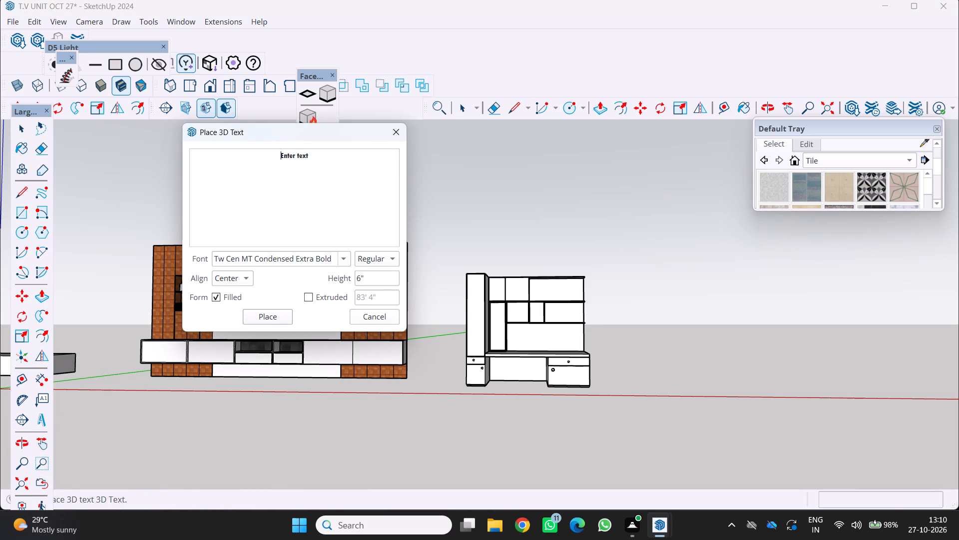
{"action": "left_click", "coordinate": [309, 160]}
{"action": "key", "text": "BackSpace"}
{"action": "key", "text": "BackSpace"}
{"action": "key", "text": "BackSpace"}
{"action": "key", "text": "BackSpace"}
{"action": "key", "text": "BackSpace"}
{"action": "key", "text": "BackSpace"}
{"action": "key", "text": "BackSpace"}
{"action": "key", "text": "BackSpace"}
{"action": "key", "text": "BackSpace"}
{"action": "key", "text": "BackSpace"}
{"action": "key", "text": "BackSpace"}
{"action": "key", "text": "BackSpace"}
{"action": "key", "text": "BackSpace"}
{"action": "key", "text": "BackSpace"}
{"action": "key", "text": "BackSpace"}
{"action": "key", "text": "BackSpace"}
{"action": "type", "text": "KU"}
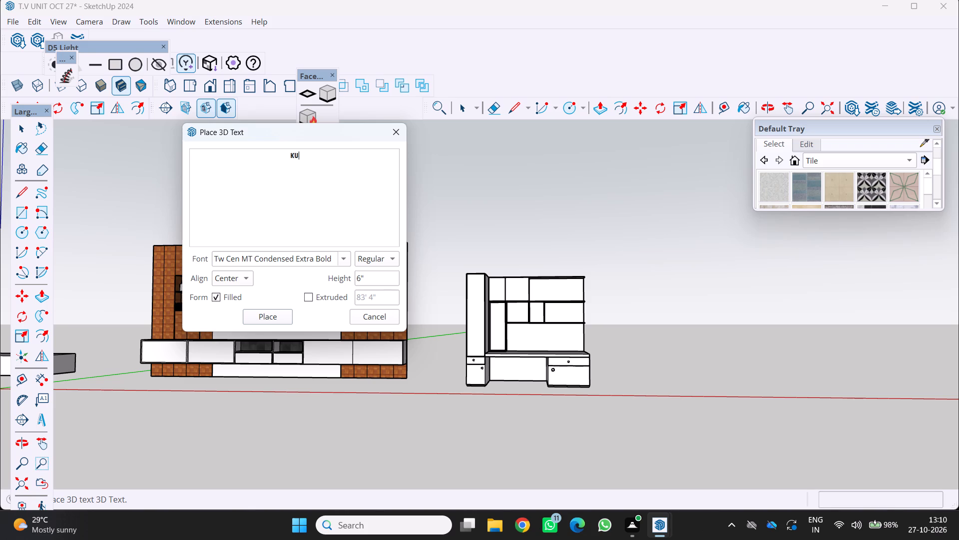
{"action": "type", "text": "MAR"}
Place the 6" high KUMAR text on the TV unit's white back panel, above the upper floating shelf.
{"action": "left_click", "coordinate": [264, 318]}
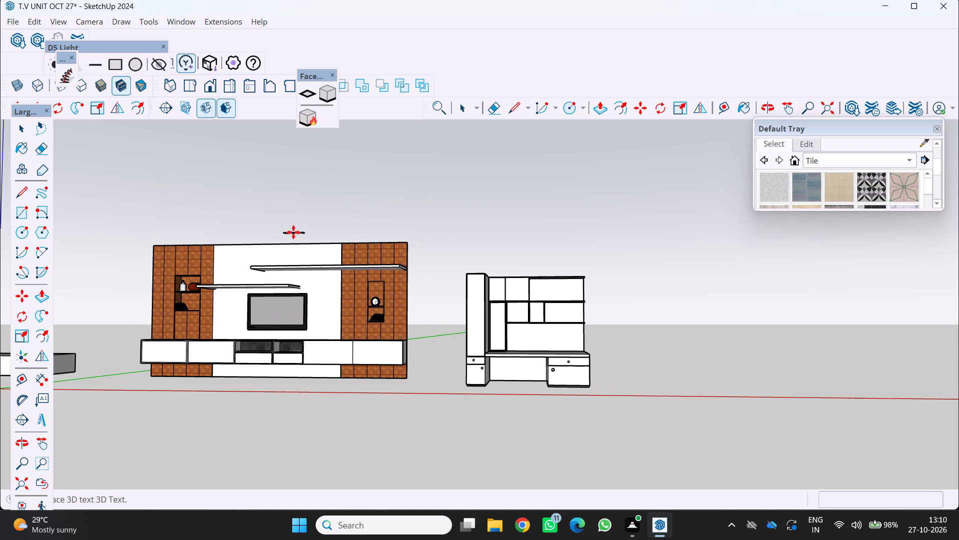
{"action": "scroll", "coordinate": [284, 251], "scroll_direction": "up", "scroll_amount": 9}
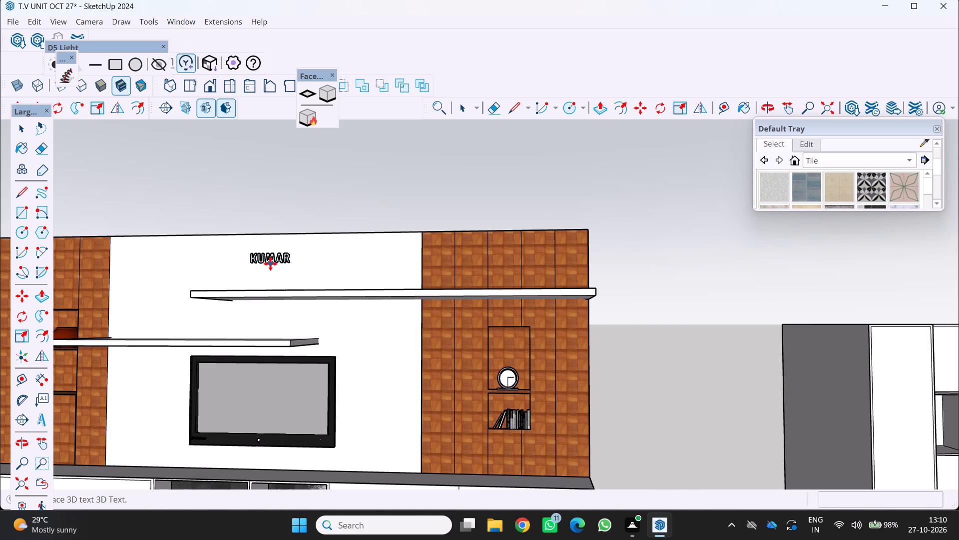
{"action": "left_click", "coordinate": [270, 260]}
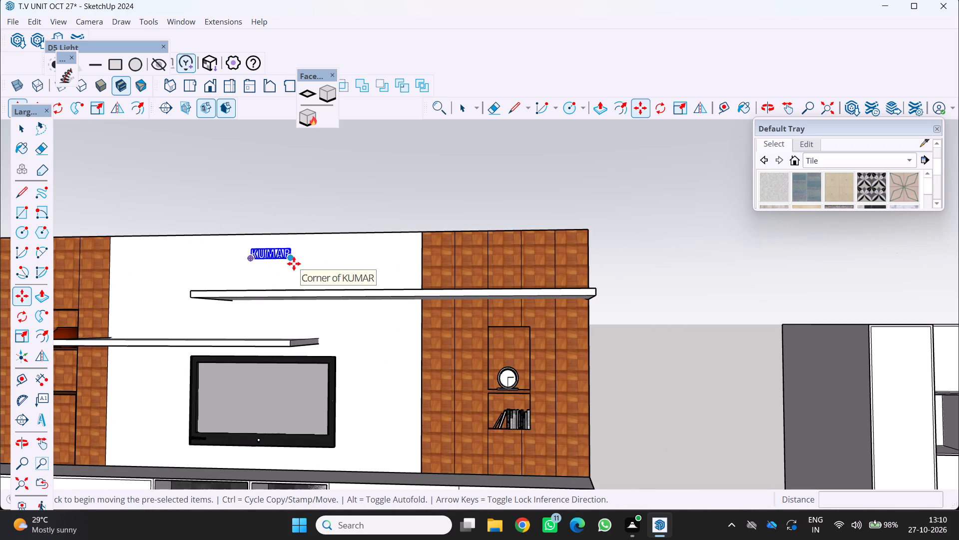
{"action": "key", "text": "space"}
{"action": "left_click", "coordinate": [310, 177]}
{"action": "scroll", "coordinate": [282, 214], "scroll_direction": "down", "scroll_amount": 3}
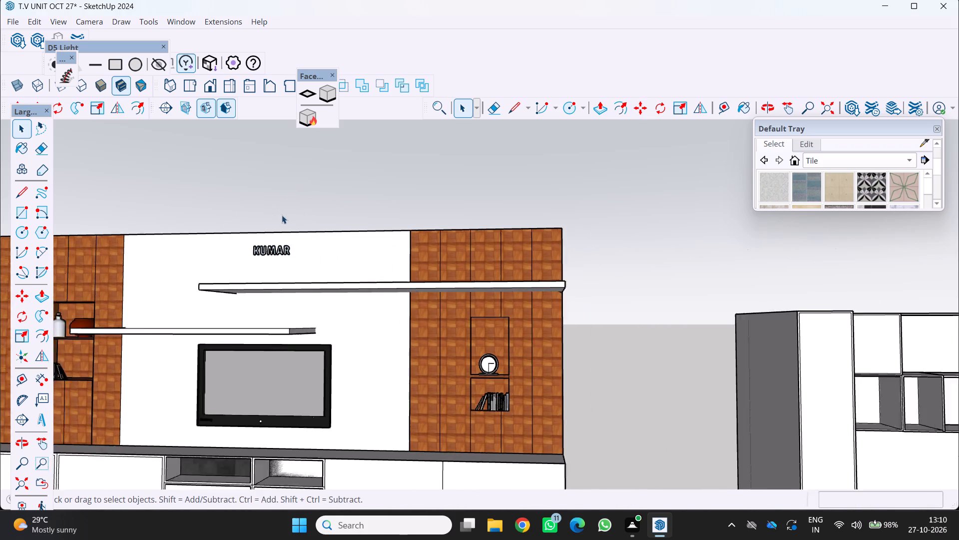
{"action": "scroll", "coordinate": [282, 215], "scroll_direction": "down", "scroll_amount": 5}
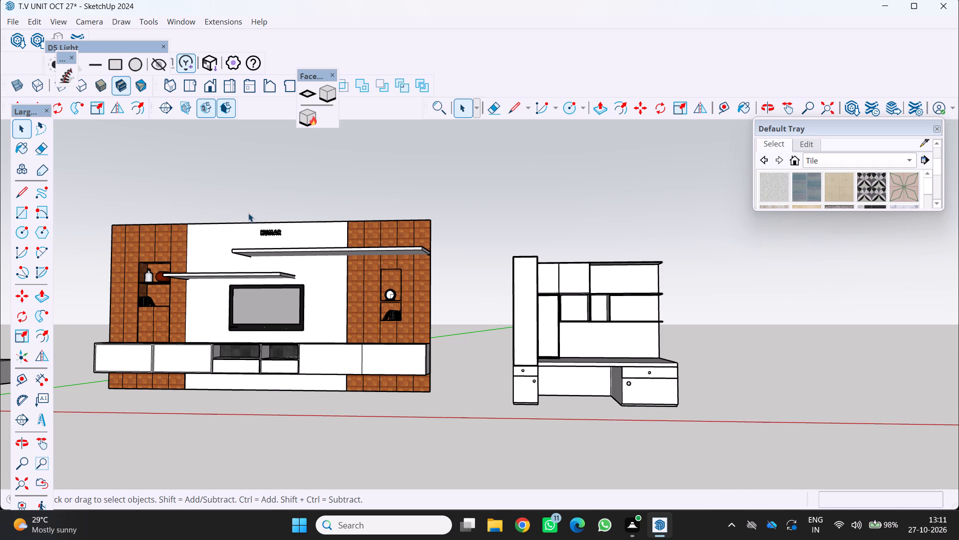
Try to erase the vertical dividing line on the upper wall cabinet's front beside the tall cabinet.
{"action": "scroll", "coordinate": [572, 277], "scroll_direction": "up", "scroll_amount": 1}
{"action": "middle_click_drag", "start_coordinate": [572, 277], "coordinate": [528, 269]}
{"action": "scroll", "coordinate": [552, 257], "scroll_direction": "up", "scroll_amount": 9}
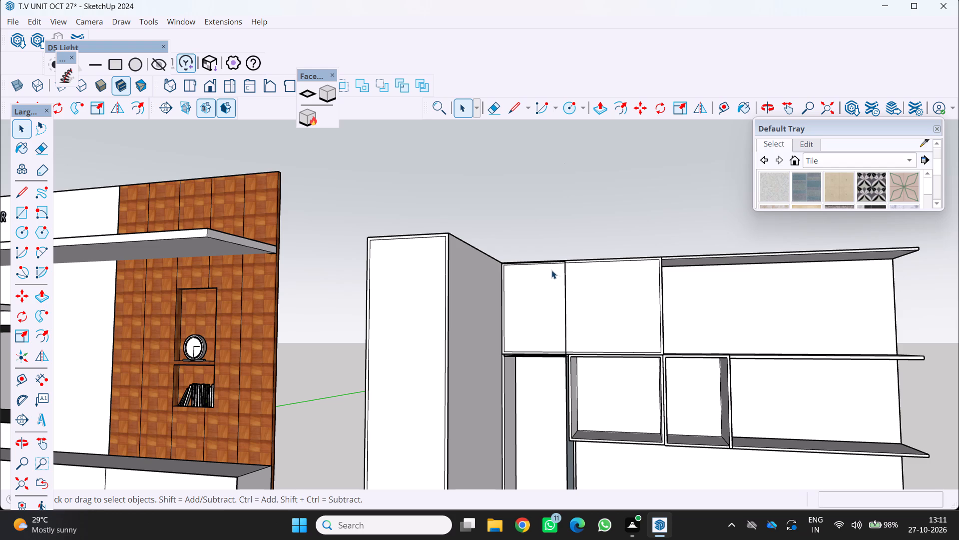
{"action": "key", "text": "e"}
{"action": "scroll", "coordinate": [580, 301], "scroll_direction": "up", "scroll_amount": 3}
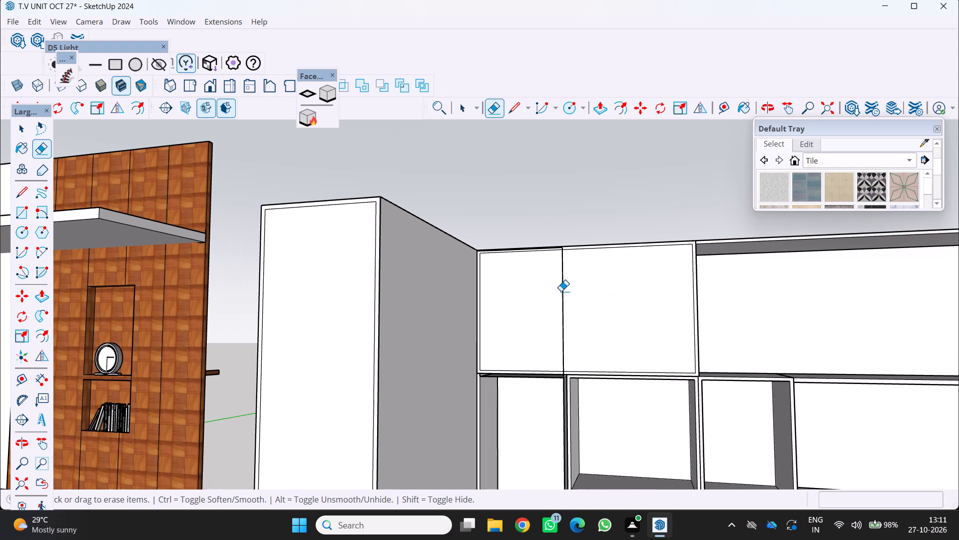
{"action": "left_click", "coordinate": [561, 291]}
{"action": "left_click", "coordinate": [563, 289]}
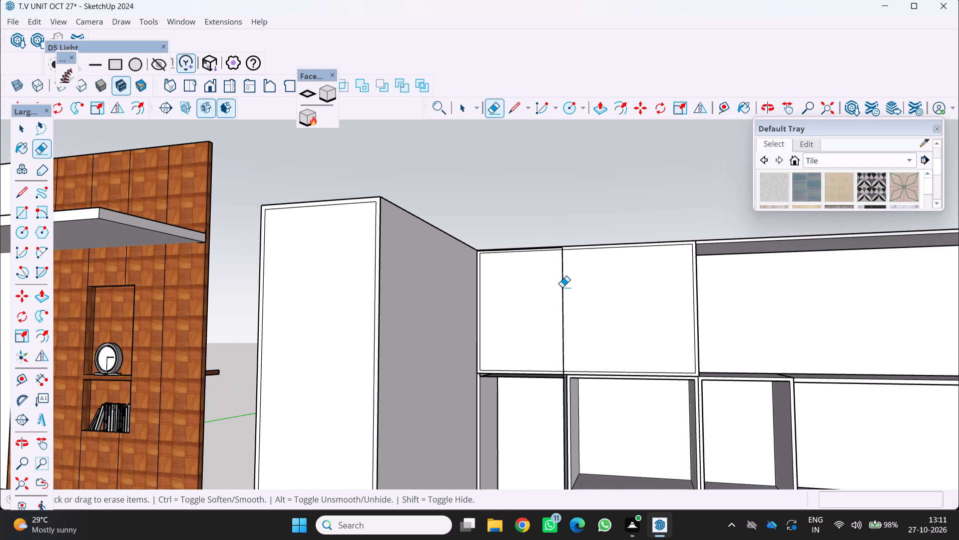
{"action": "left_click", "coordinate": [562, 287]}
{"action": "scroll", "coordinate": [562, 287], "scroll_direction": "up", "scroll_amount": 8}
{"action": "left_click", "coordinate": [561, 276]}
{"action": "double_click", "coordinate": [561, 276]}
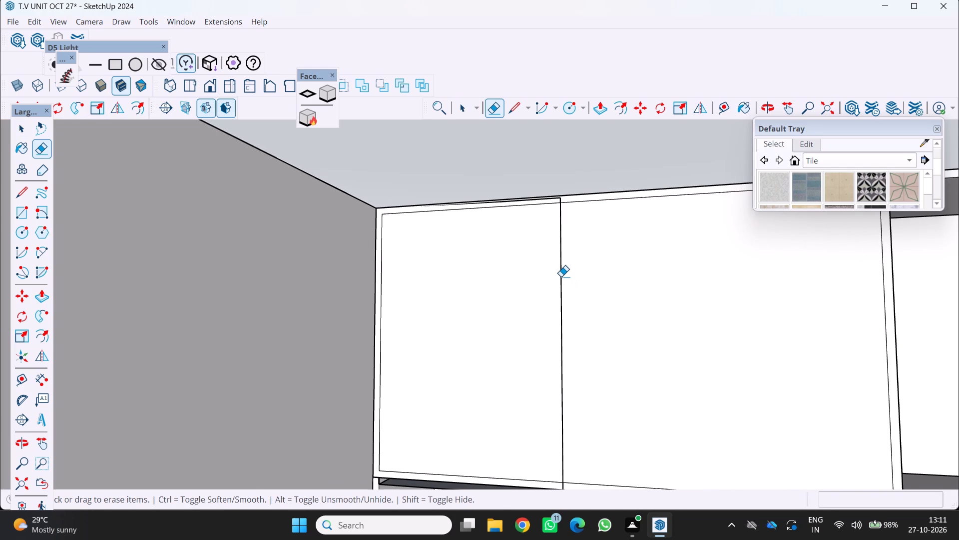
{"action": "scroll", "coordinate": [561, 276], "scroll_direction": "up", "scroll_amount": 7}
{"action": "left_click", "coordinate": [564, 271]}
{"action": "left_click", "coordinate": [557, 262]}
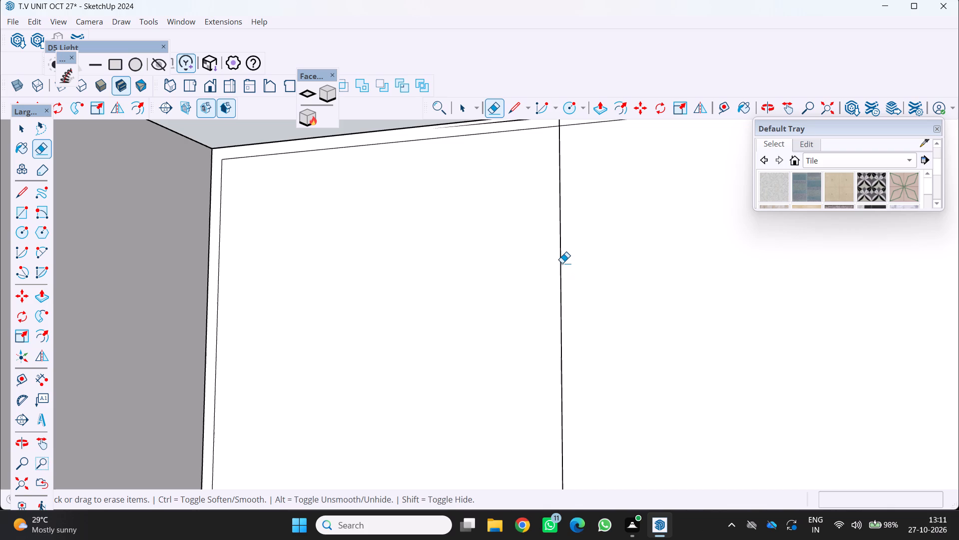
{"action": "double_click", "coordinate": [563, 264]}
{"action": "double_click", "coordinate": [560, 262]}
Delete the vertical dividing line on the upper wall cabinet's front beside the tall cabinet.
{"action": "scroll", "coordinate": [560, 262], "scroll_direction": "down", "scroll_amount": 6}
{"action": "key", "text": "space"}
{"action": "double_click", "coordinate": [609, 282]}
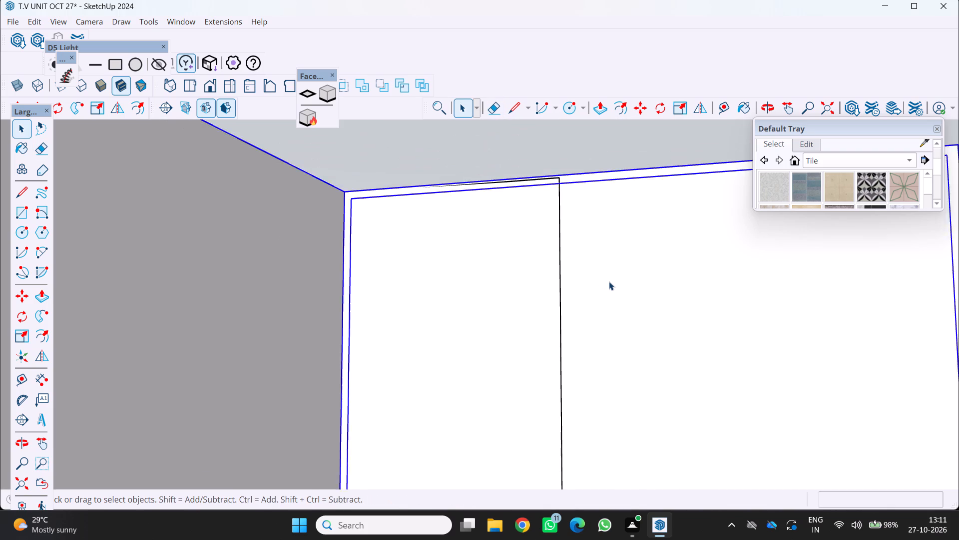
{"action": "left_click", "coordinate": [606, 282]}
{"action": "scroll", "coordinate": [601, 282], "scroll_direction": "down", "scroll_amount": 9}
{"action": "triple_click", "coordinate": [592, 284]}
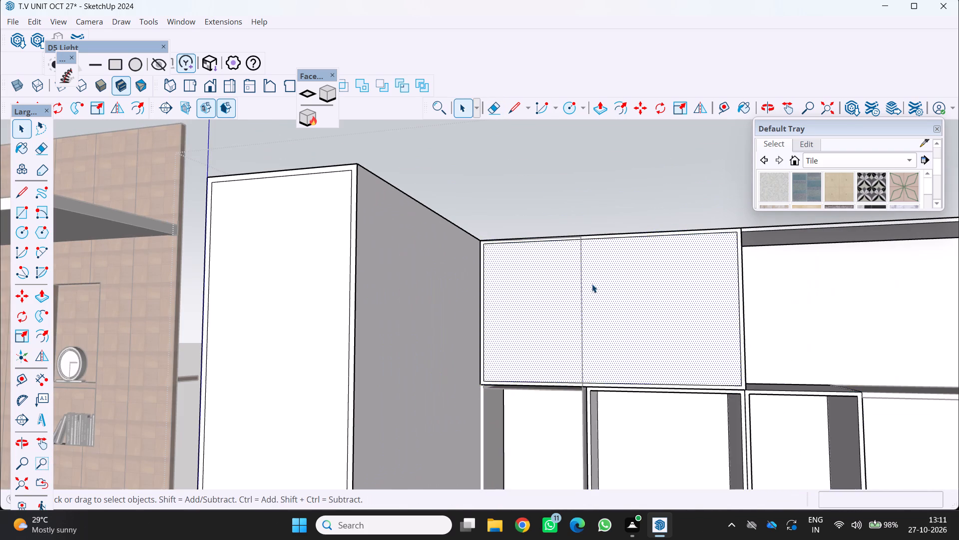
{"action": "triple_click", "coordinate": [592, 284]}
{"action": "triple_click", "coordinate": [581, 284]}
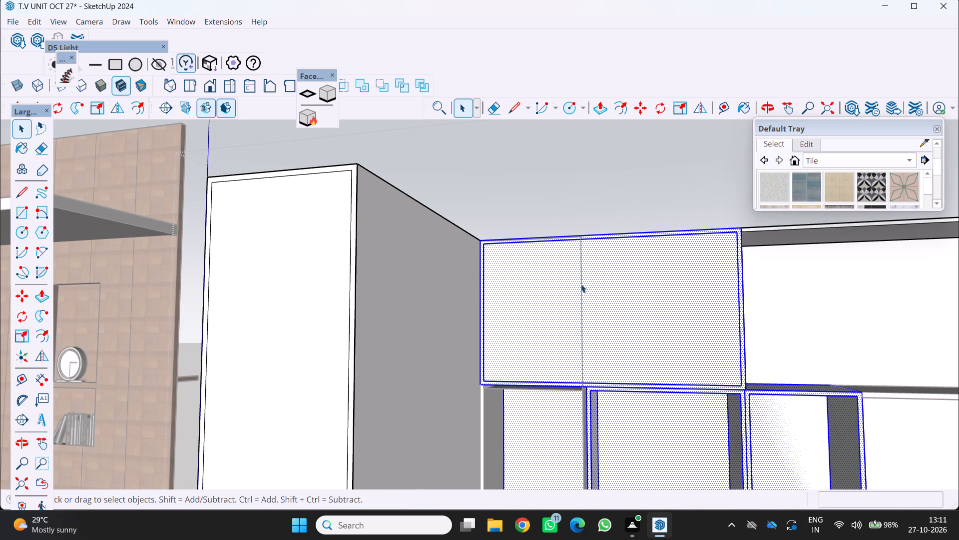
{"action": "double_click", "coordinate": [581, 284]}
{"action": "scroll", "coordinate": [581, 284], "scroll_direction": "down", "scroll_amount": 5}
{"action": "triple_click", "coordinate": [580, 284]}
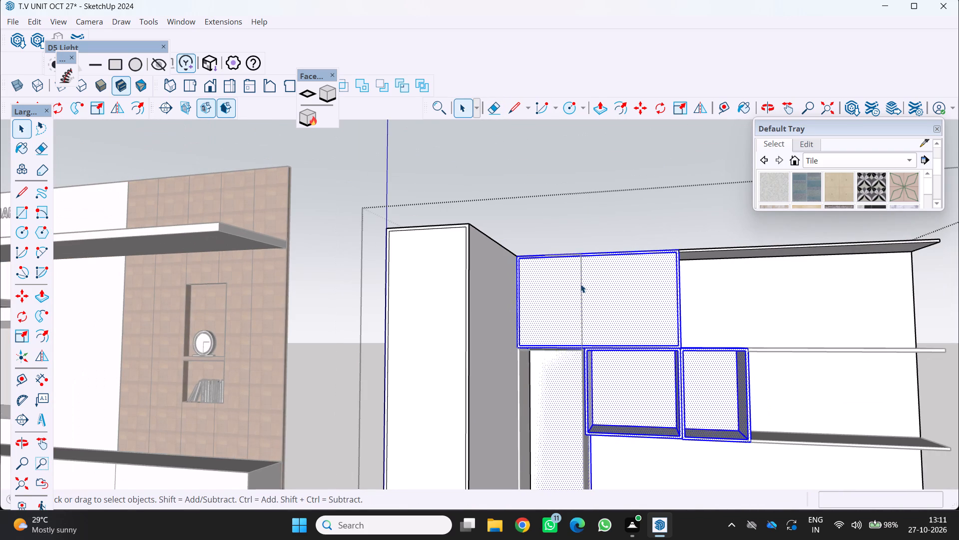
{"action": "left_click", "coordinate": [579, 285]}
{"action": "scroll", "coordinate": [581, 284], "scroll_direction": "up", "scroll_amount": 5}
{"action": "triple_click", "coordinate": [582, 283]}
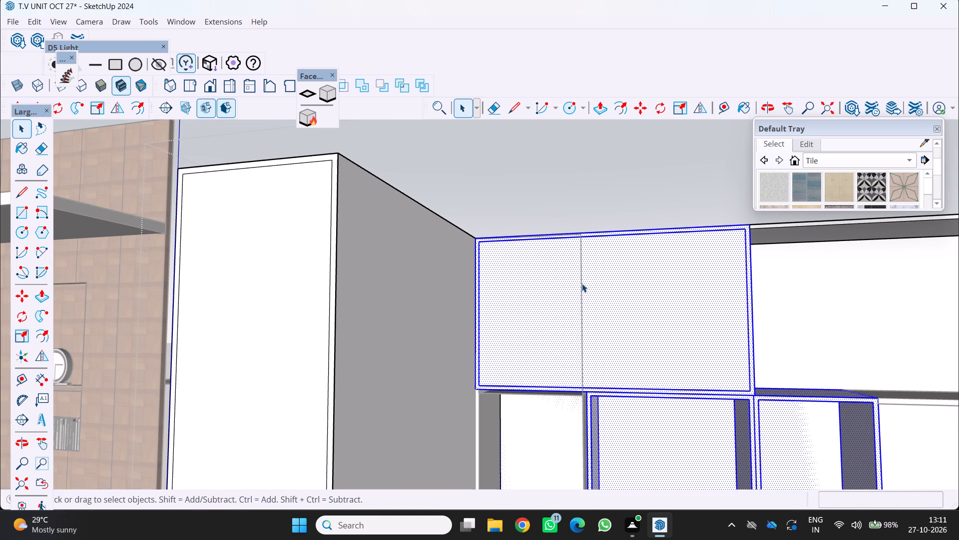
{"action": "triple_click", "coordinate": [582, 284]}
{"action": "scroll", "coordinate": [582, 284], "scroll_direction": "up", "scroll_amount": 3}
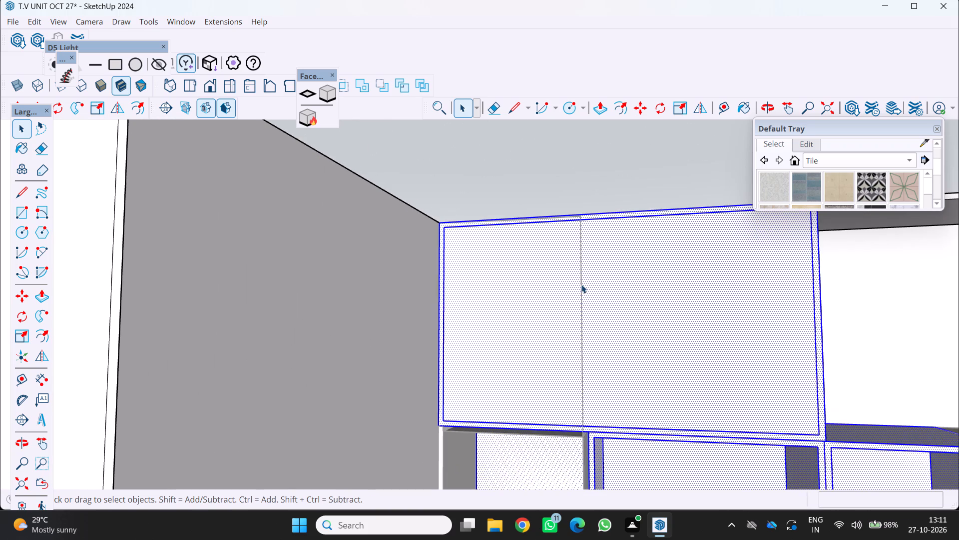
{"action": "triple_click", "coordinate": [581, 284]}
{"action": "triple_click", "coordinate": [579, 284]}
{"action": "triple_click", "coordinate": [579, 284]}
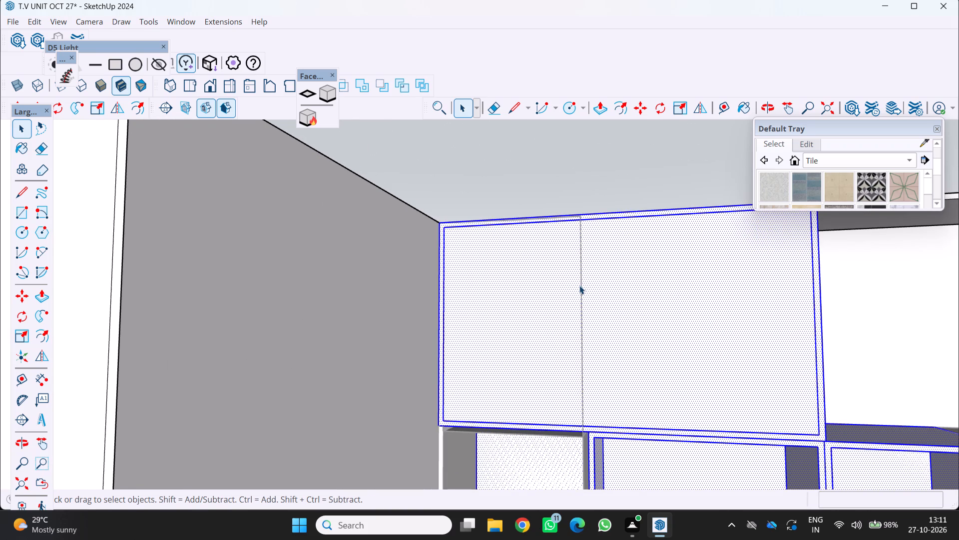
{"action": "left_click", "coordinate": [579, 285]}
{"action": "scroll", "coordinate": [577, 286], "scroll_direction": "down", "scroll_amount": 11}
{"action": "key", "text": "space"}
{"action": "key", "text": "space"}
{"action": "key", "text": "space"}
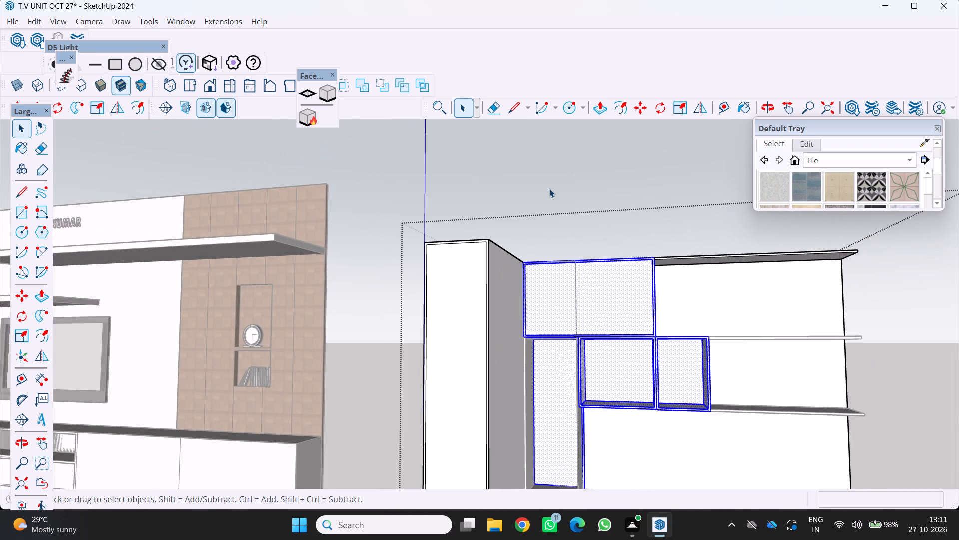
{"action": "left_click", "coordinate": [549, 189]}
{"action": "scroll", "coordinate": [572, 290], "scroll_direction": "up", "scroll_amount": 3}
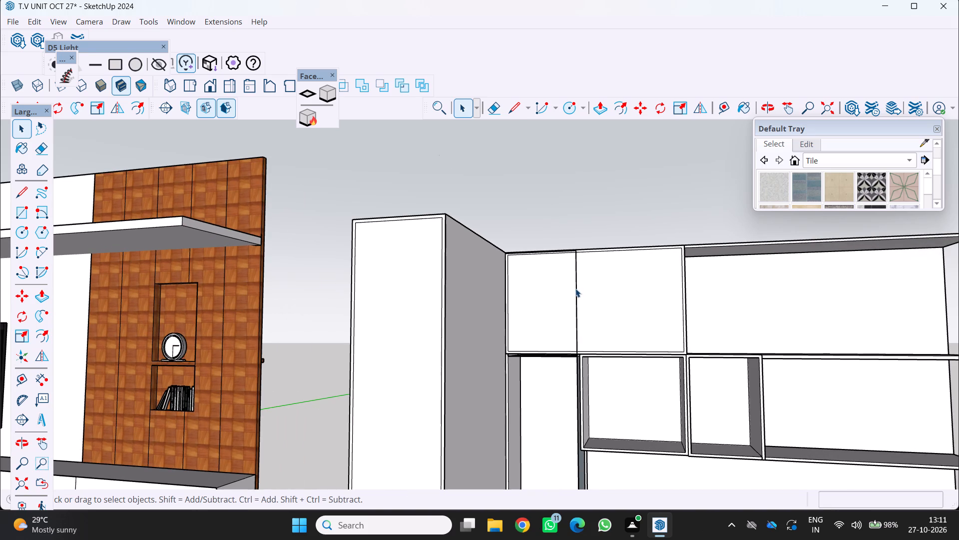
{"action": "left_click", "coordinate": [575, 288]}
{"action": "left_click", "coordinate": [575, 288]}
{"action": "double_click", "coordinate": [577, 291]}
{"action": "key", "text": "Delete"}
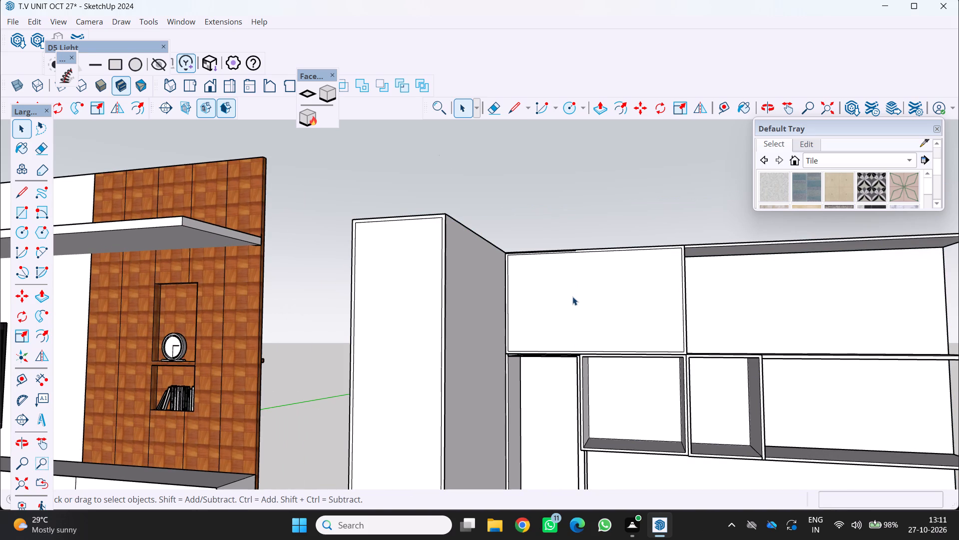
Examine the upper wall cabinet's front and the tall niche and open shelf boxes below it.
{"action": "scroll", "coordinate": [572, 296], "scroll_direction": "down", "scroll_amount": 6}
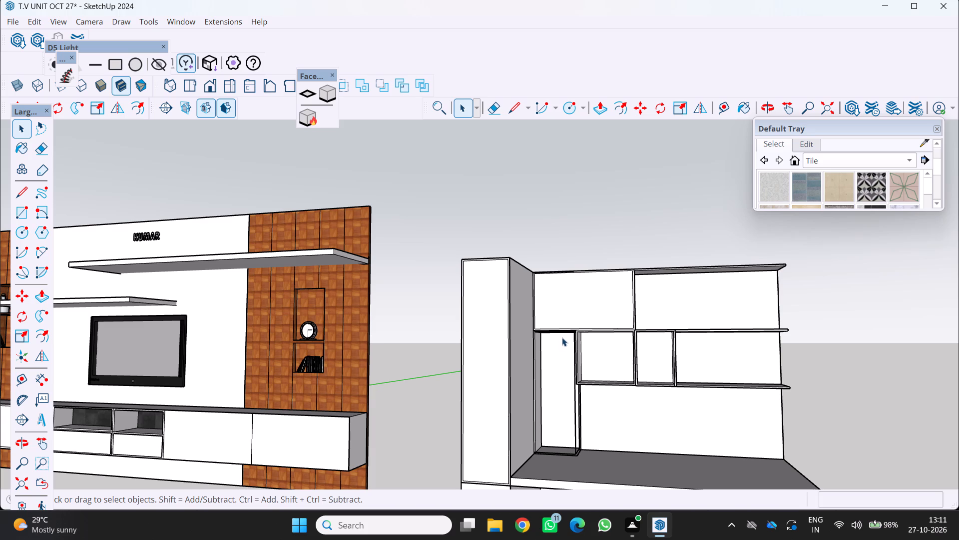
{"action": "middle_click_drag", "start_coordinate": [605, 301], "coordinate": [533, 337]}
{"action": "middle_click", "coordinate": [533, 337]}
{"action": "scroll", "coordinate": [533, 337], "scroll_direction": "down", "scroll_amount": 1}
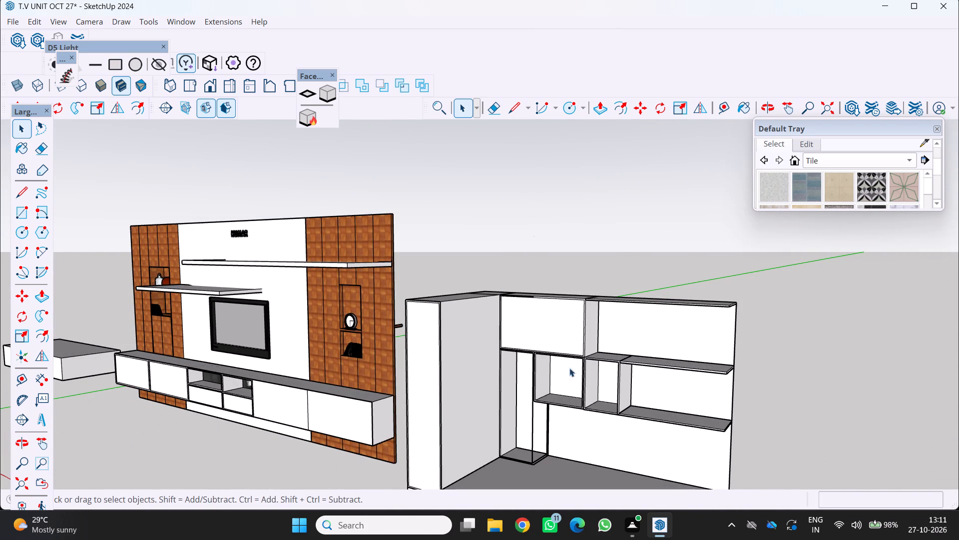
{"action": "scroll", "coordinate": [491, 359], "scroll_direction": "up", "scroll_amount": 1}
{"action": "middle_click_drag", "start_coordinate": [491, 359], "coordinate": [540, 327]}
{"action": "middle_click", "coordinate": [540, 327]}
{"action": "middle_click", "coordinate": [544, 322]}
{"action": "scroll", "coordinate": [564, 336], "scroll_direction": "up", "scroll_amount": 2}
{"action": "middle_click_drag", "start_coordinate": [587, 356], "coordinate": [597, 342]}
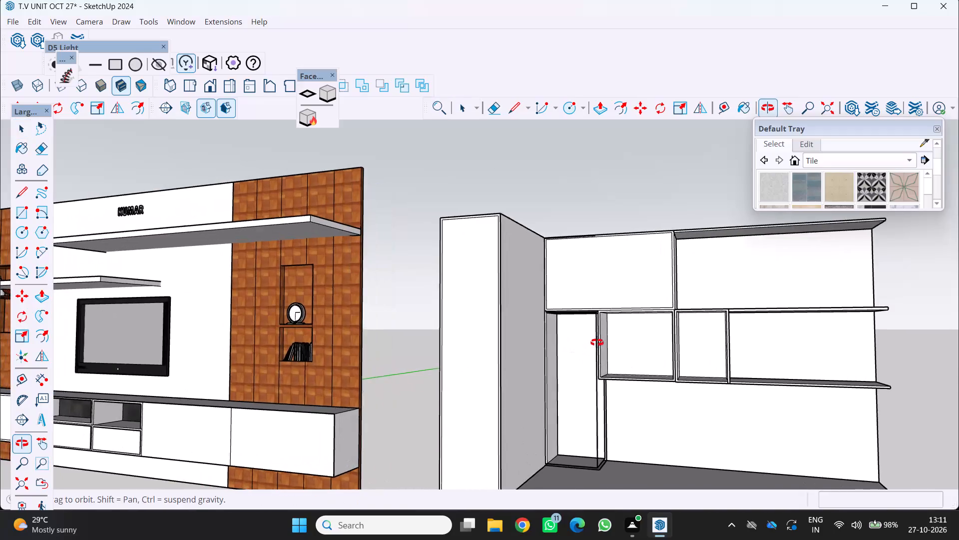
{"action": "middle_click_drag", "start_coordinate": [597, 342], "coordinate": [604, 332]}
{"action": "scroll", "coordinate": [596, 365], "scroll_direction": "up", "scroll_amount": 3}
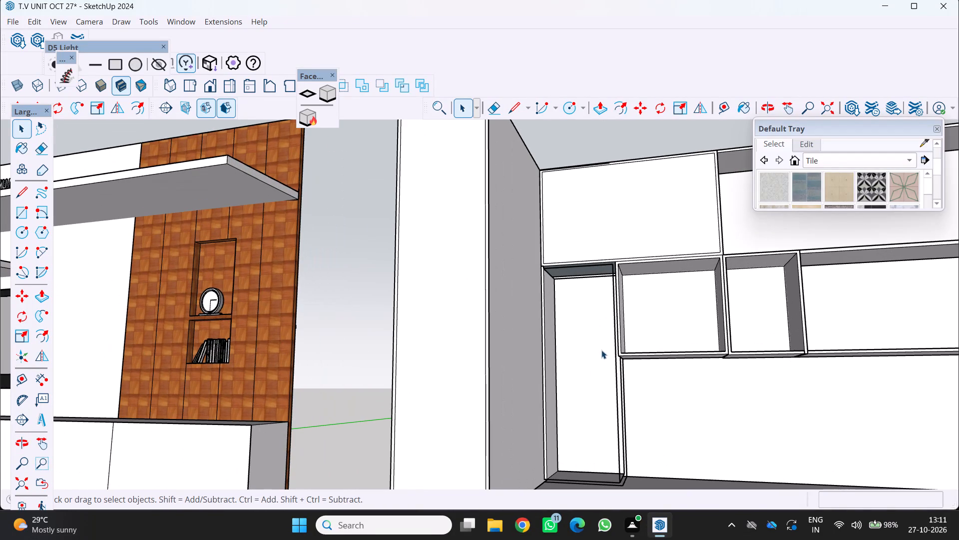
{"action": "scroll", "coordinate": [623, 363], "scroll_direction": "up", "scroll_amount": 3}
{"action": "middle_click_drag", "start_coordinate": [609, 377], "coordinate": [554, 303]}
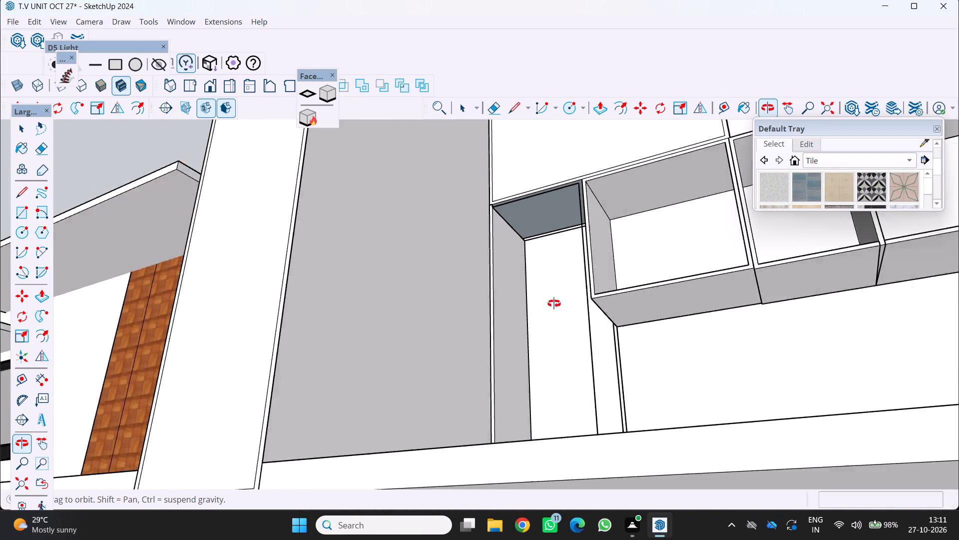
{"action": "middle_click_drag", "start_coordinate": [554, 303], "coordinate": [555, 356]}
{"action": "scroll", "coordinate": [561, 326], "scroll_direction": "down", "scroll_amount": 4}
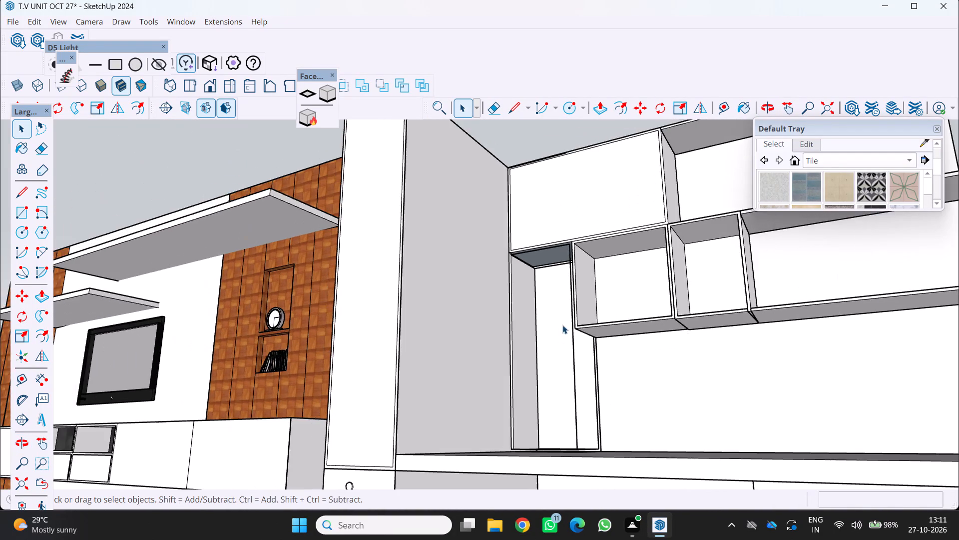
{"action": "middle_click_drag", "start_coordinate": [563, 325], "coordinate": [603, 373]}
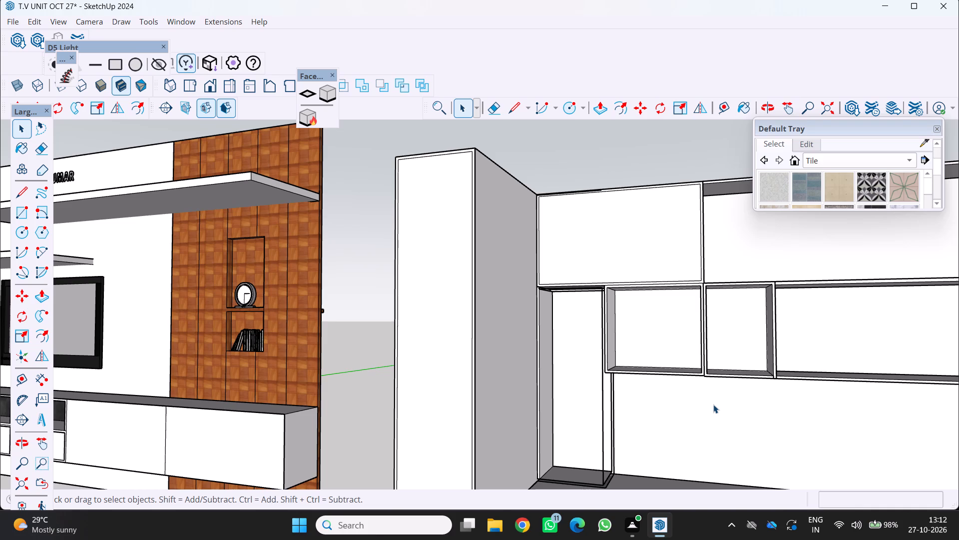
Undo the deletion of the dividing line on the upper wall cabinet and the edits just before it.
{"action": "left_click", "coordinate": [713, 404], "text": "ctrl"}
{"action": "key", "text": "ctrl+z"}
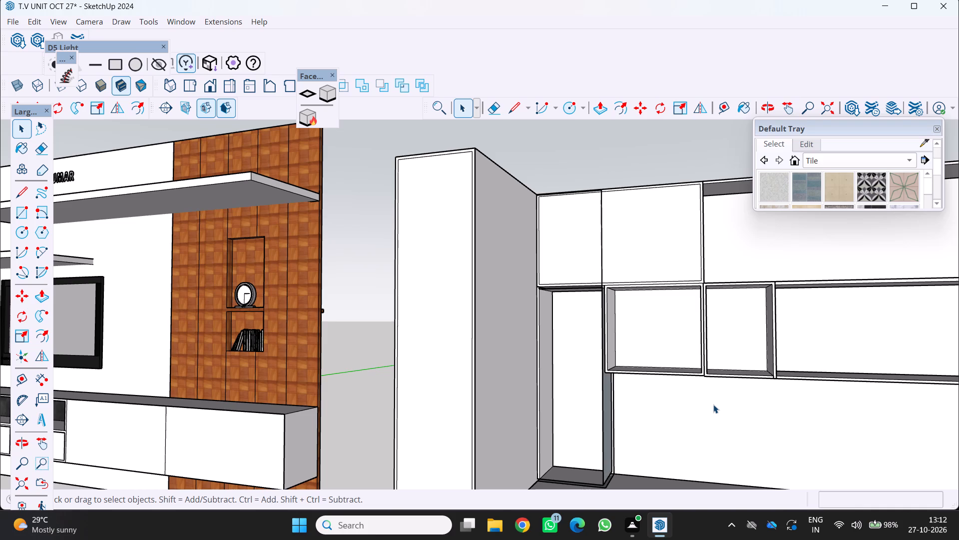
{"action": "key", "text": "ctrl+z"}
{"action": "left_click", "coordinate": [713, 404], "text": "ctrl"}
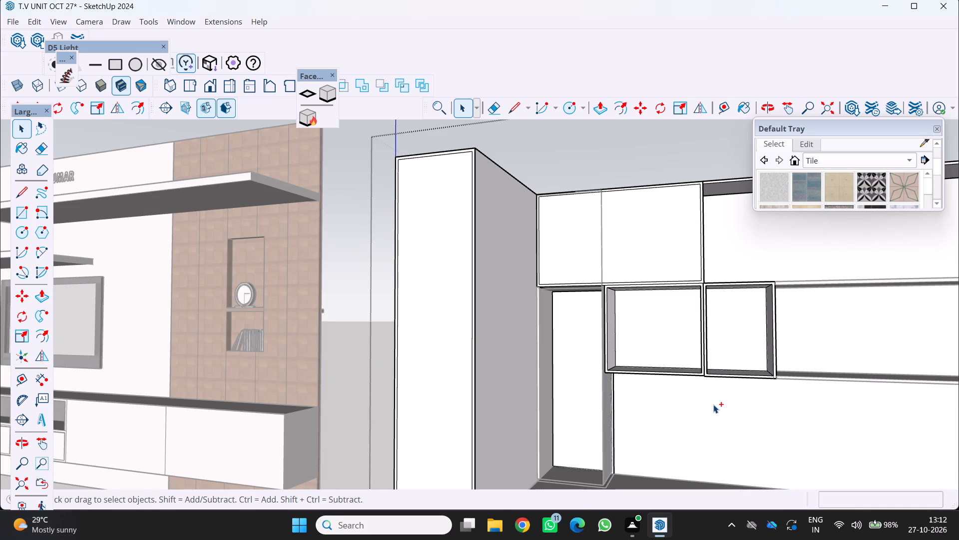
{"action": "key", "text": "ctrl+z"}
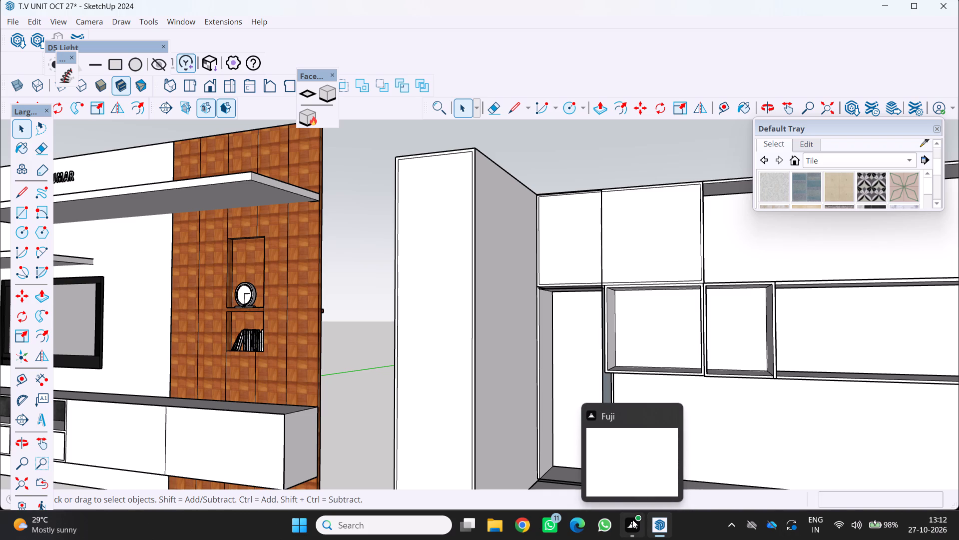
Undo the recent edits back to before the KUMAR 3D text was placed on the TV unit's back panel.
{"action": "scroll", "coordinate": [677, 468], "scroll_direction": "down", "scroll_amount": 4}
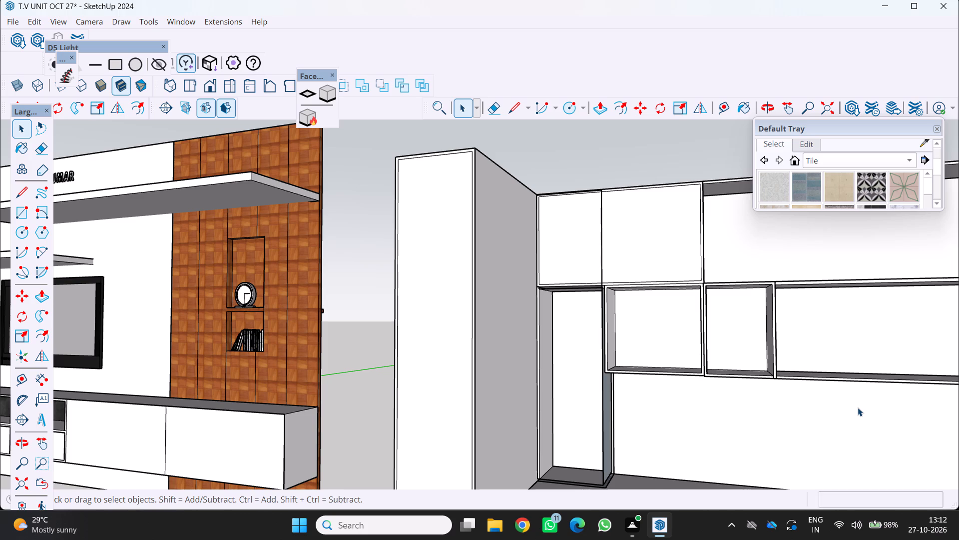
{"action": "scroll", "coordinate": [604, 400], "scroll_direction": "up", "scroll_amount": 2}
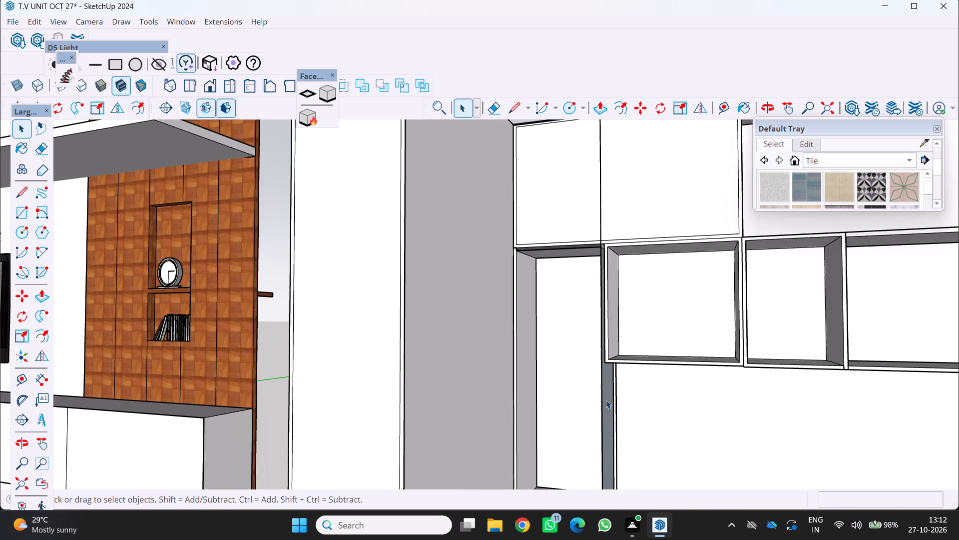
{"action": "scroll", "coordinate": [606, 400], "scroll_direction": "up", "scroll_amount": 4}
{"action": "middle_click_drag", "start_coordinate": [611, 402], "coordinate": [647, 375]}
{"action": "scroll", "coordinate": [641, 373], "scroll_direction": "down", "scroll_amount": 4}
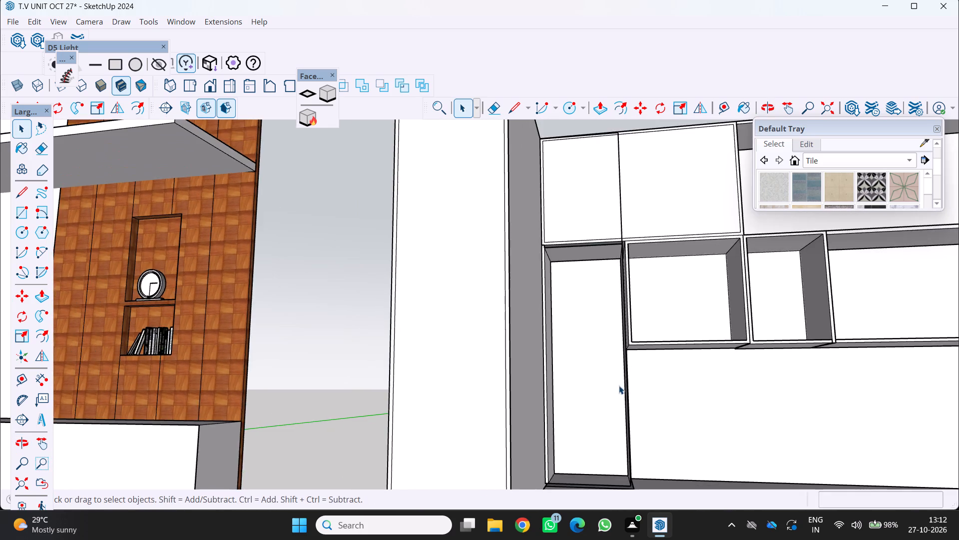
{"action": "scroll", "coordinate": [619, 385], "scroll_direction": "down", "scroll_amount": 4}
{"action": "middle_click_drag", "start_coordinate": [615, 386], "coordinate": [585, 397]}
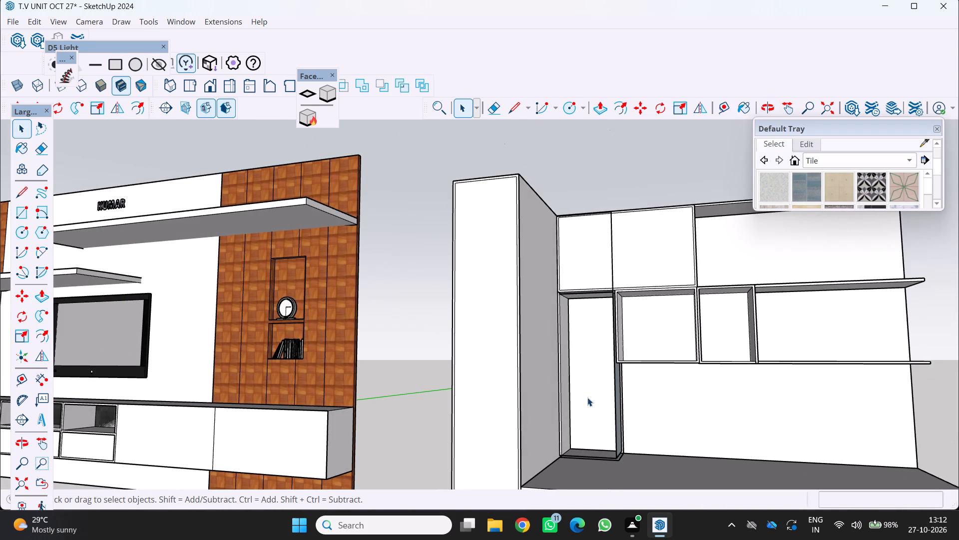
{"action": "key", "text": "ctrl+z"}
{"action": "key", "text": "ctrl+z"}
{"action": "key", "text": "ctrl+z"}
{"action": "key", "text": "ctrl+z"}
{"action": "key", "text": "ctrl+z"}
{"action": "key", "text": "ctrl+z"}
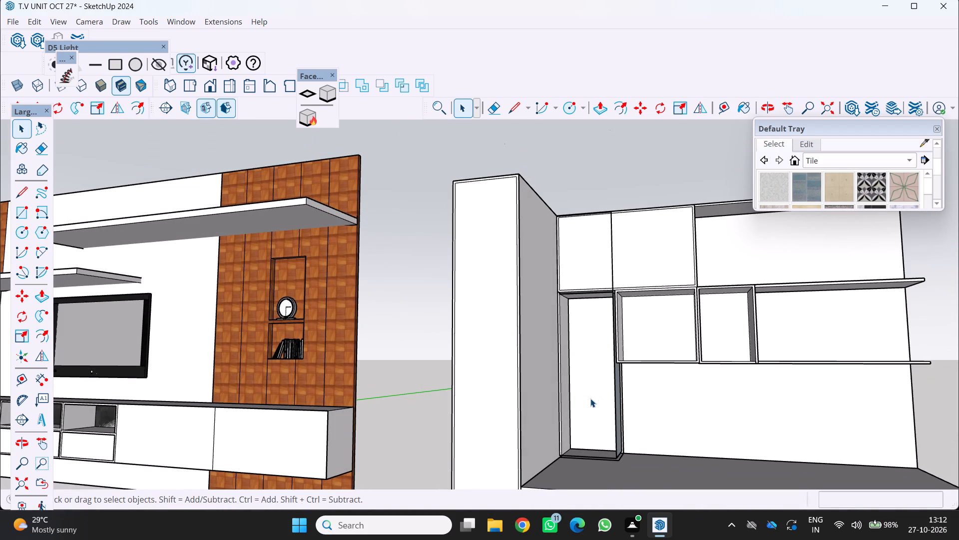
Examine the TV unit and the wall cabinet and desk unit from several angles.
{"action": "scroll", "coordinate": [580, 268], "scroll_direction": "down", "scroll_amount": 3}
{"action": "middle_click_drag", "start_coordinate": [589, 276], "coordinate": [624, 299]}
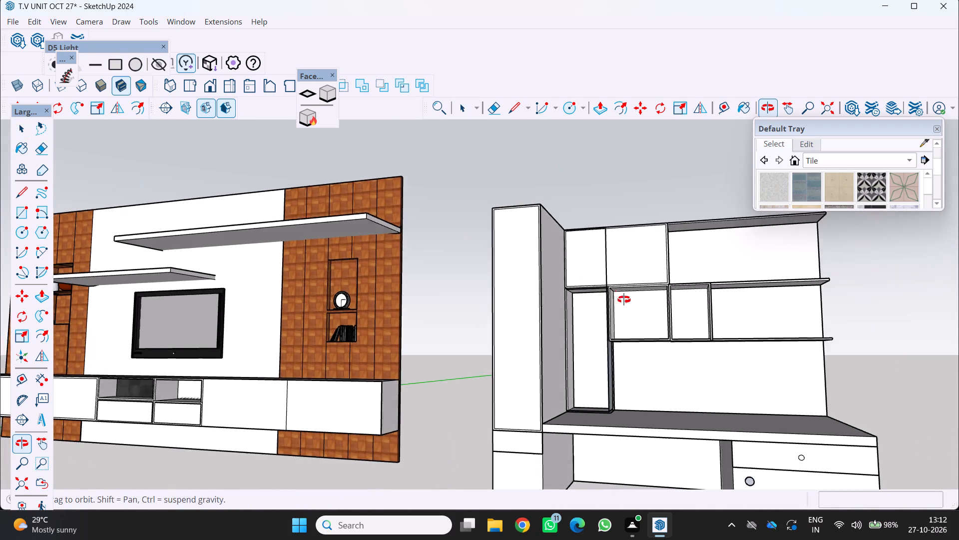
{"action": "middle_click_drag", "start_coordinate": [624, 299], "coordinate": [672, 318]}
{"action": "scroll", "coordinate": [671, 318], "scroll_direction": "down", "scroll_amount": 6}
{"action": "middle_click_drag", "start_coordinate": [645, 315], "coordinate": [614, 324]}
{"action": "middle_click", "coordinate": [614, 324]}
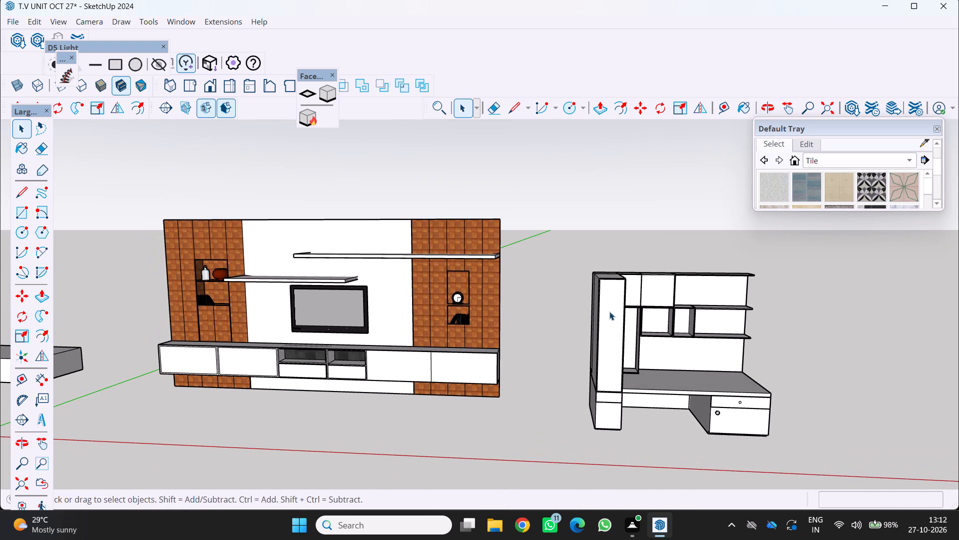
{"action": "scroll", "coordinate": [484, 337], "scroll_direction": "up", "scroll_amount": 1}
{"action": "middle_click_drag", "start_coordinate": [346, 325], "coordinate": [460, 322]}
{"action": "scroll", "coordinate": [591, 337], "scroll_direction": "up", "scroll_amount": 2}
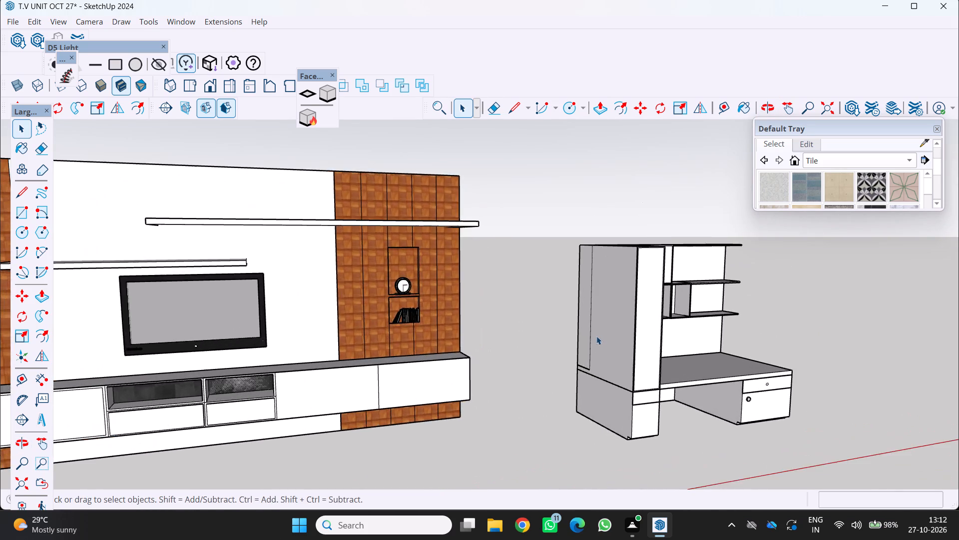
{"action": "scroll", "coordinate": [600, 336], "scroll_direction": "down", "scroll_amount": 4}
{"action": "middle_click_drag", "start_coordinate": [595, 346], "coordinate": [516, 361]}
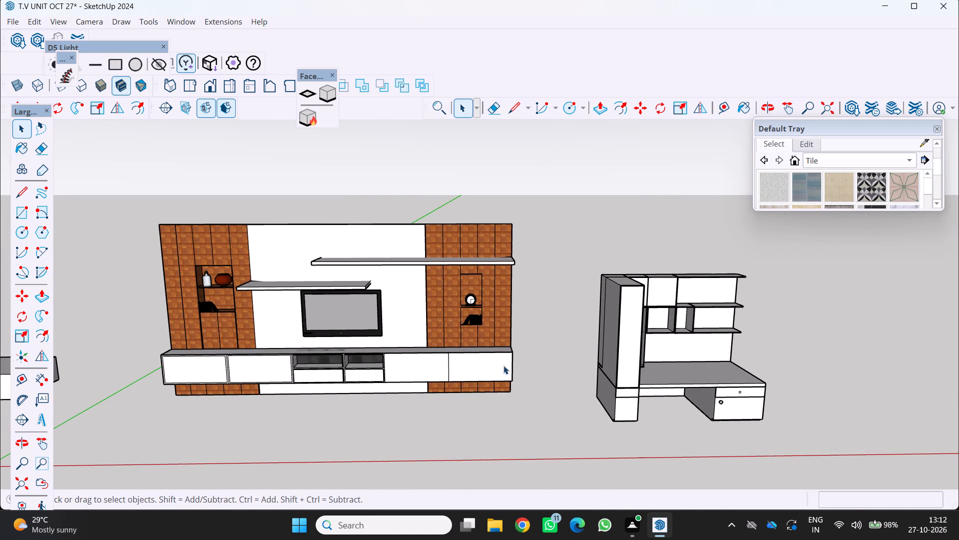
{"action": "middle_click_drag", "start_coordinate": [606, 128], "coordinate": [606, 128]}
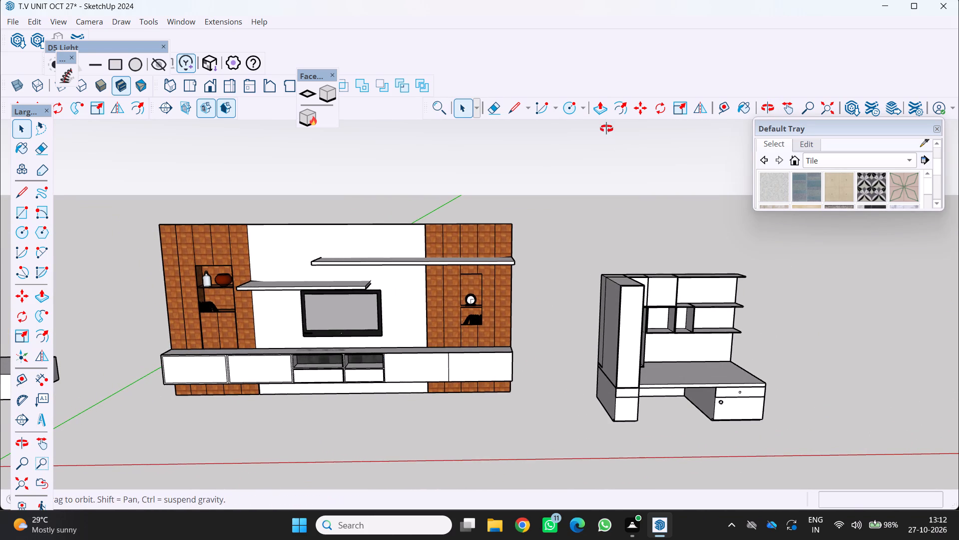
{"action": "middle_click_drag", "start_coordinate": [606, 128], "coordinate": [588, 142]}
Close the Default Tray.
{"action": "left_click", "coordinate": [936, 129]}
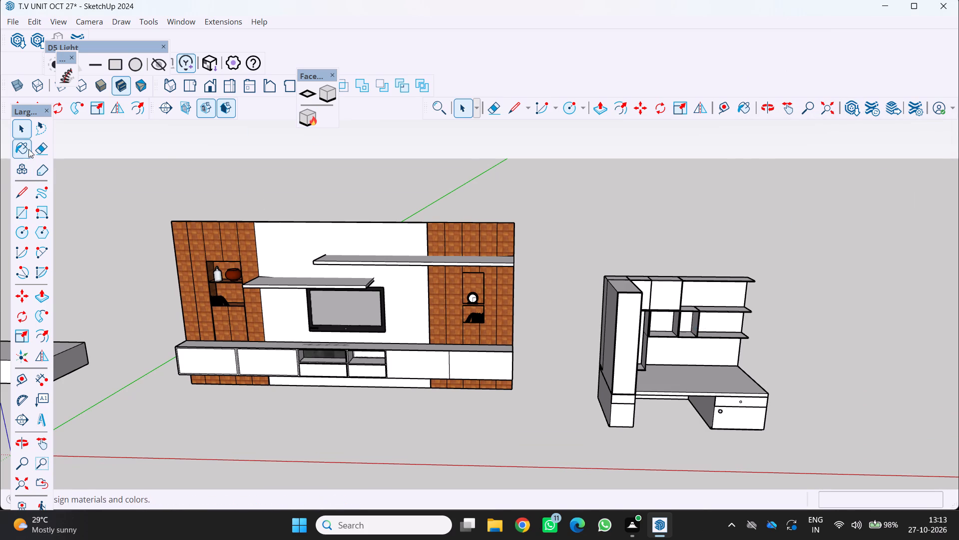
Frame the whole TV unit in a near-frontal view, with its back panel, shelves and base cabinets fully visible.
{"action": "left_click", "coordinate": [44, 150]}
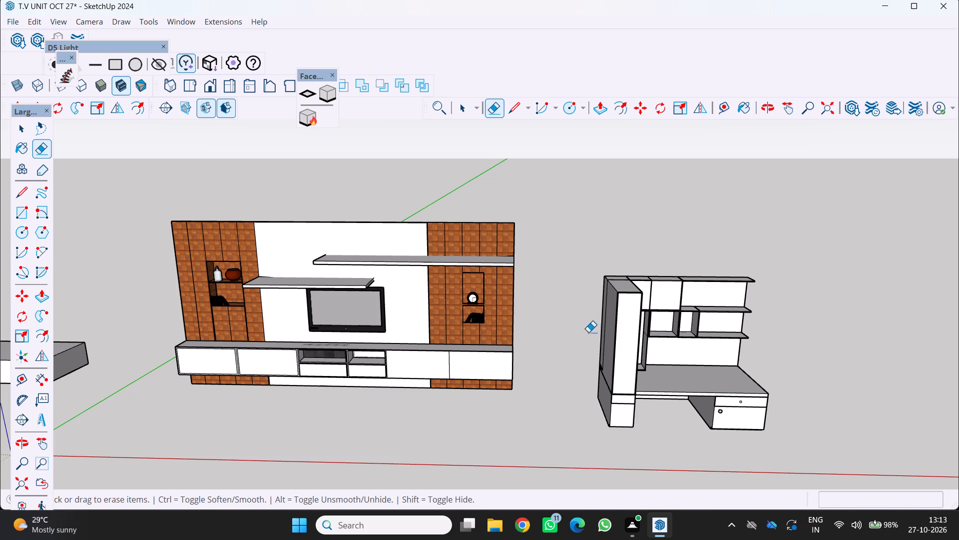
{"action": "middle_click_drag", "start_coordinate": [593, 339], "coordinate": [637, 304]}
{"action": "scroll", "coordinate": [600, 329], "scroll_direction": "up", "scroll_amount": 1}
{"action": "middle_click", "coordinate": [637, 304]}
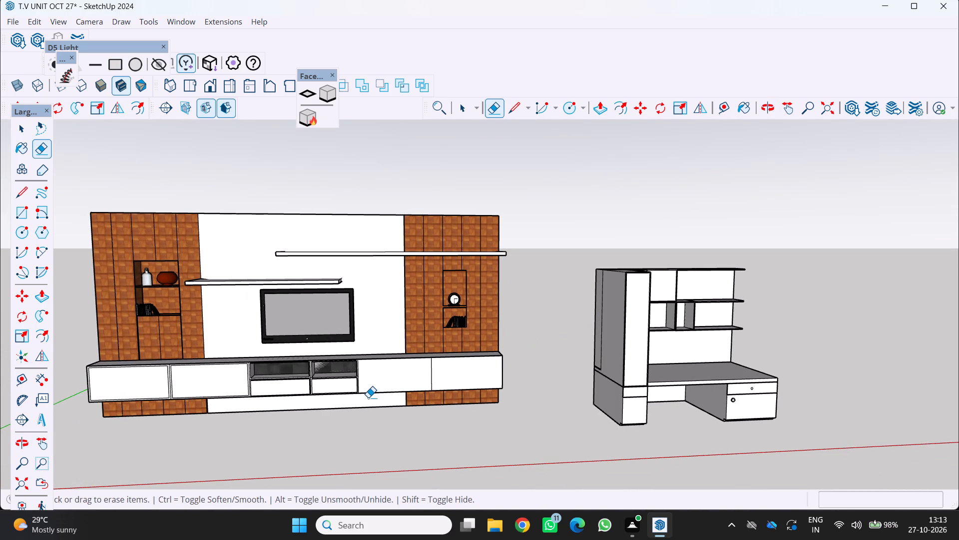
{"action": "middle_click_drag", "start_coordinate": [504, 431], "coordinate": [457, 420]}
{"action": "scroll", "coordinate": [307, 397], "scroll_direction": "up", "scroll_amount": 2}
{"action": "middle_click_drag", "start_coordinate": [289, 391], "coordinate": [317, 390]}
{"action": "scroll", "coordinate": [357, 378], "scroll_direction": "down", "scroll_amount": 2}
{"action": "middle_click_drag", "start_coordinate": [391, 377], "coordinate": [329, 389]}
{"action": "middle_click", "coordinate": [328, 389]}
{"action": "scroll", "coordinate": [204, 293], "scroll_direction": "up", "scroll_amount": 3}
{"action": "scroll", "coordinate": [134, 285], "scroll_direction": "up", "scroll_amount": 2}
{"action": "middle_click_drag", "start_coordinate": [141, 282], "coordinate": [179, 278]}
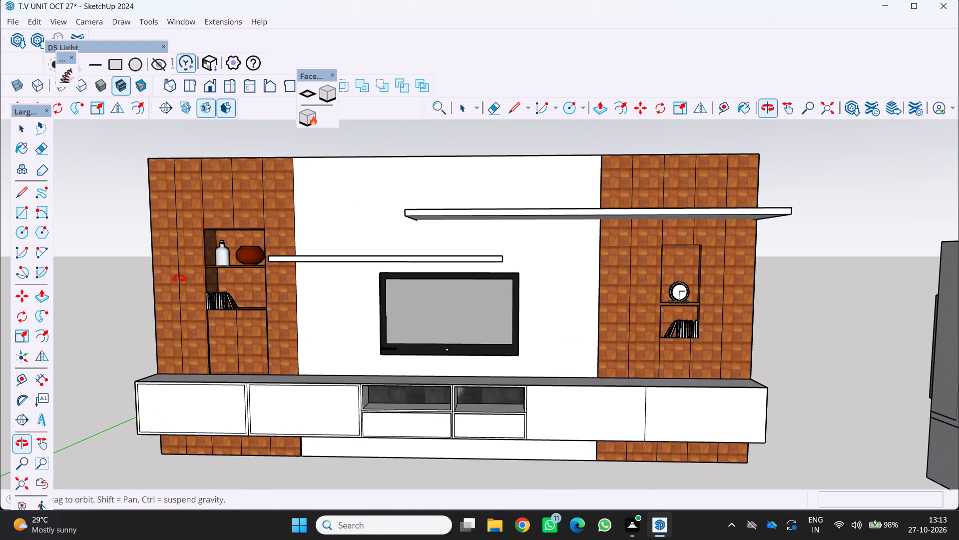
{"action": "middle_click_drag", "start_coordinate": [179, 278], "coordinate": [180, 278]}
{"action": "scroll", "coordinate": [180, 278], "scroll_direction": "down", "scroll_amount": 1}
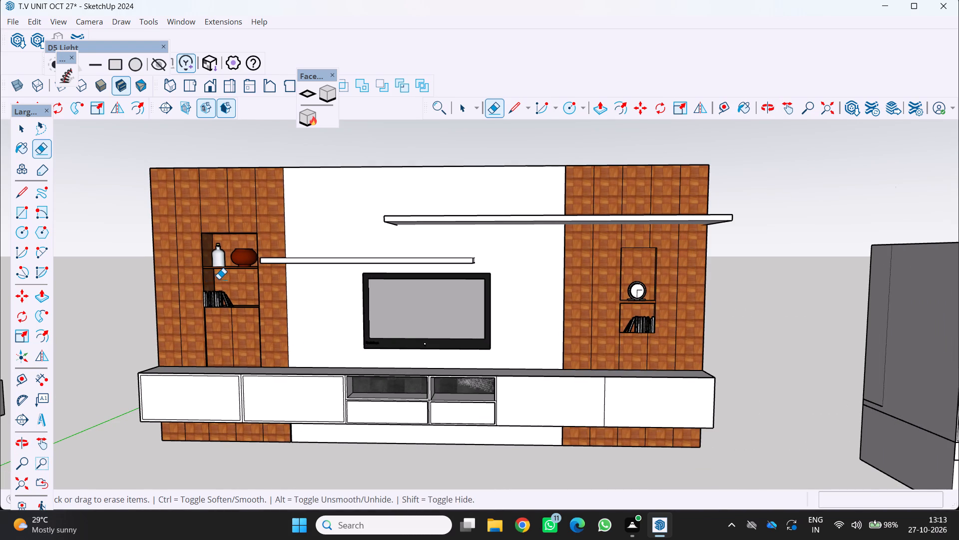
{"action": "scroll", "coordinate": [219, 279], "scroll_direction": "down", "scroll_amount": 1}
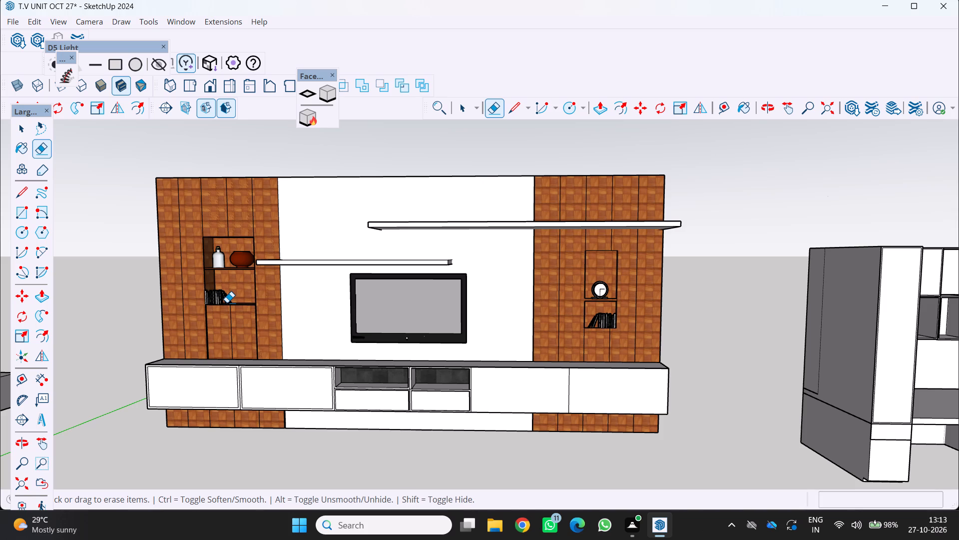
{"action": "scroll", "coordinate": [329, 310], "scroll_direction": "down", "scroll_amount": 1}
{"action": "middle_click_drag", "start_coordinate": [332, 310], "coordinate": [383, 291]}
{"action": "scroll", "coordinate": [384, 291], "scroll_direction": "down", "scroll_amount": 2}
{"action": "middle_click_drag", "start_coordinate": [407, 329], "coordinate": [368, 337]}
{"action": "scroll", "coordinate": [390, 333], "scroll_direction": "up", "scroll_amount": 1}
{"action": "scroll", "coordinate": [276, 317], "scroll_direction": "up", "scroll_amount": 3}
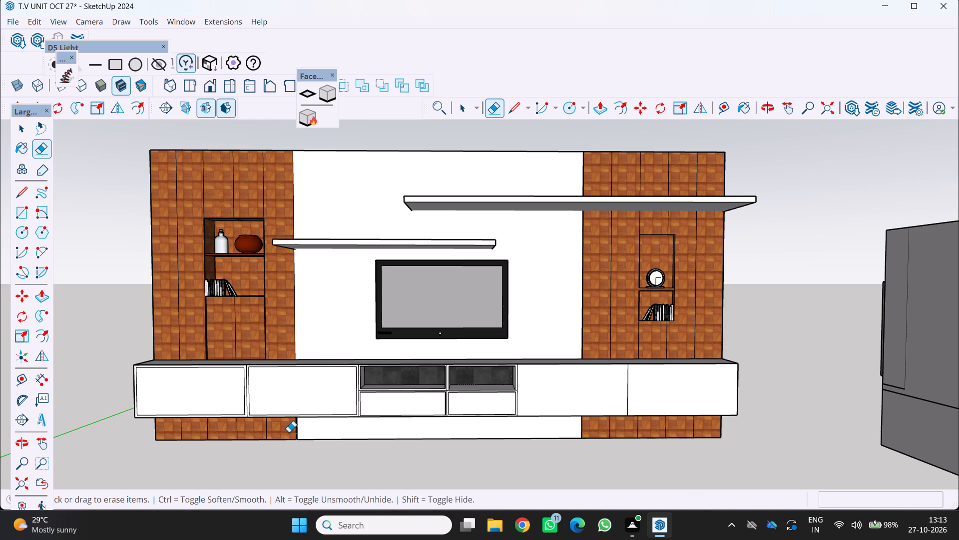
Print the current view with Microsoft Print to PDF and save it in Documents as T.V UNIT OCT 27.
{"action": "key", "text": "ctrl+p"}
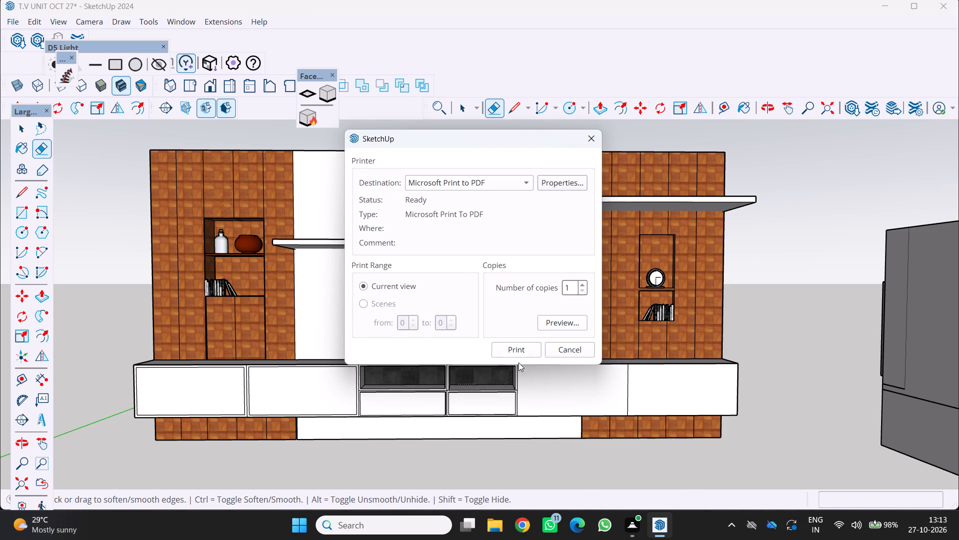
{"action": "left_click", "coordinate": [518, 351]}
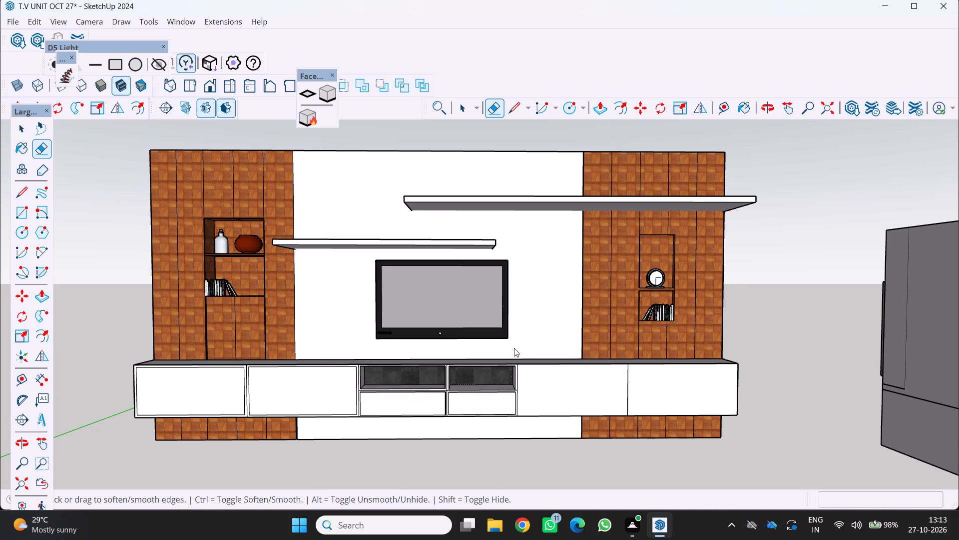
{"action": "left_click", "coordinate": [139, 221]}
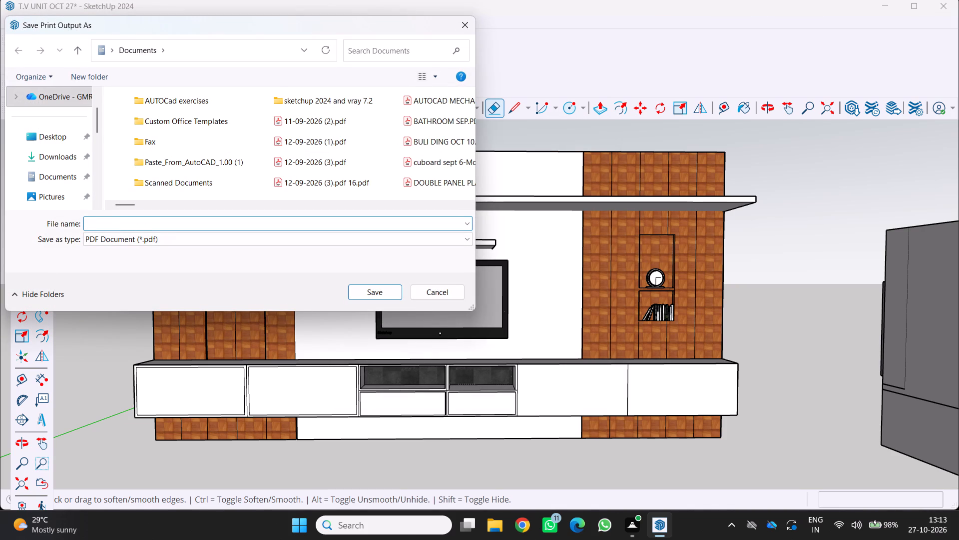
{"action": "key", "text": "t"}
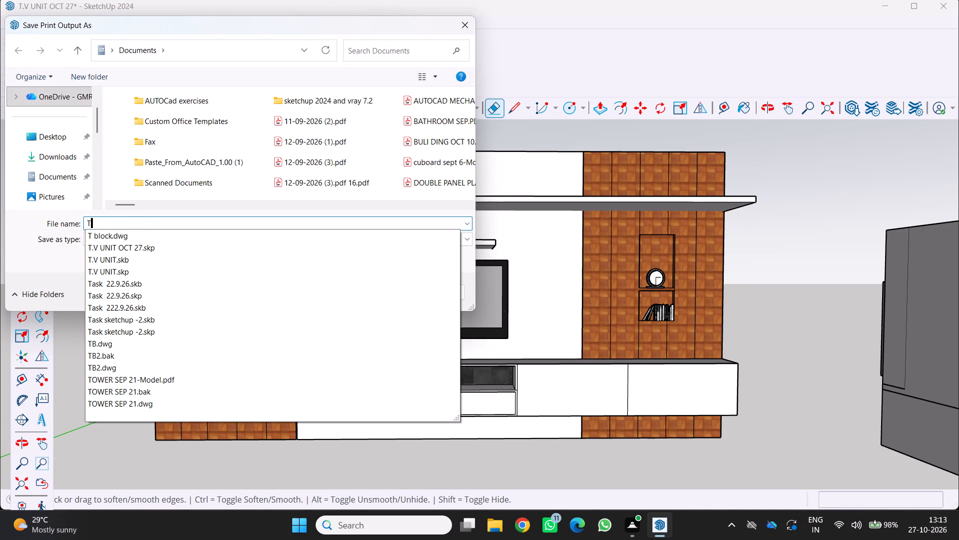
{"action": "type", "text": ".V"}
{"action": "key", "text": "space"}
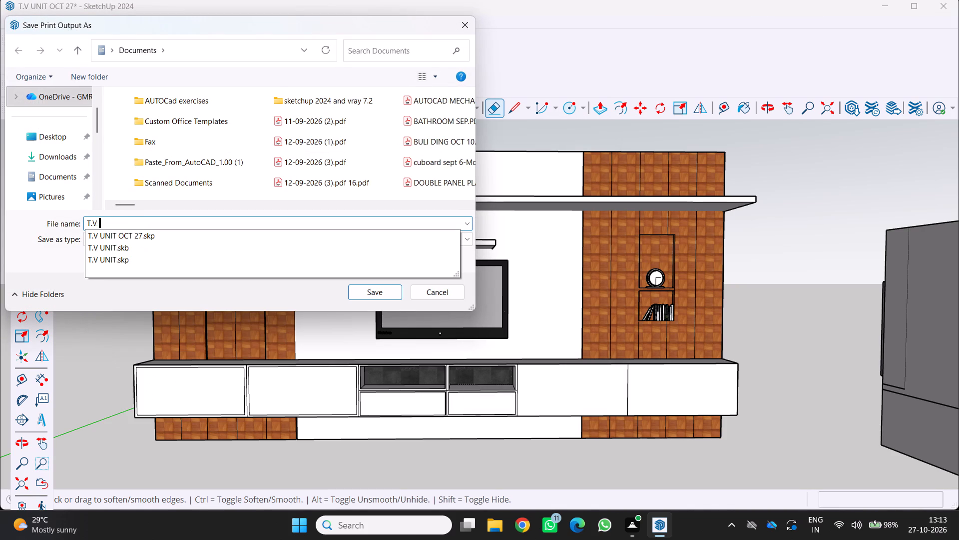
{"action": "type", "text": "UNIT OCT"}
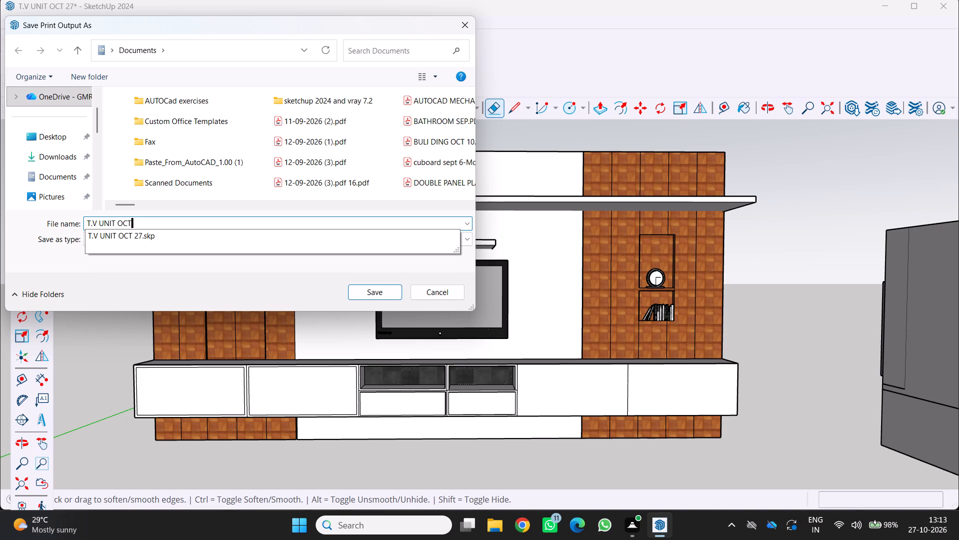
{"action": "key", "text": "space"}
{"action": "type", "text": "27"}
{"action": "left_click", "coordinate": [369, 288]}
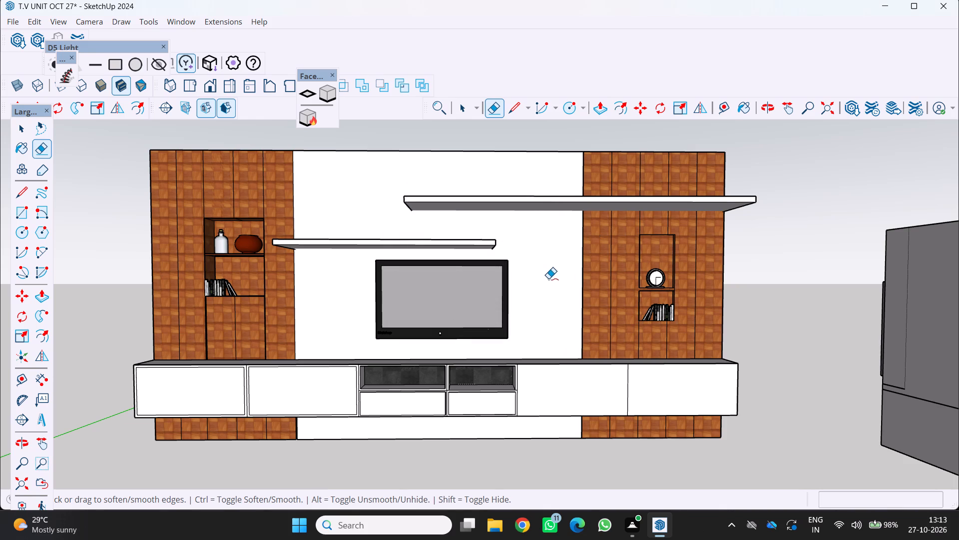
Close the exported T.V UNIT OCT 27 PDF in Adobe Acrobat Reader and return to SketchUp.
{"action": "scroll", "coordinate": [548, 272], "scroll_direction": "down", "scroll_amount": 1}
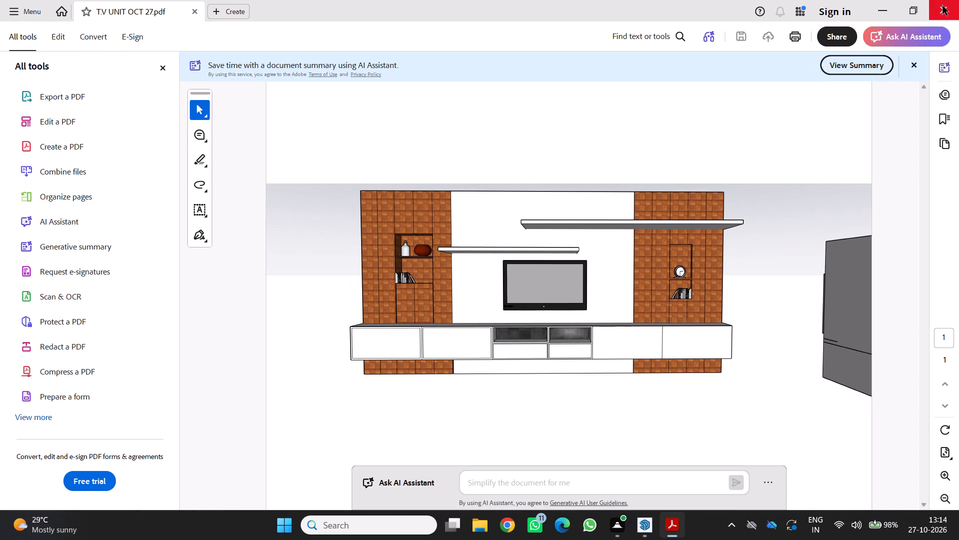
{"action": "left_click", "coordinate": [943, 6]}
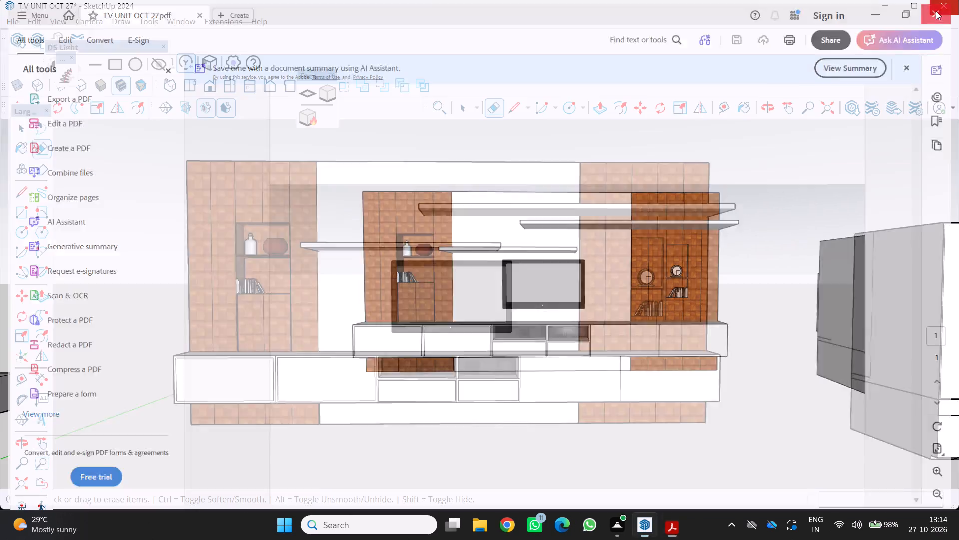